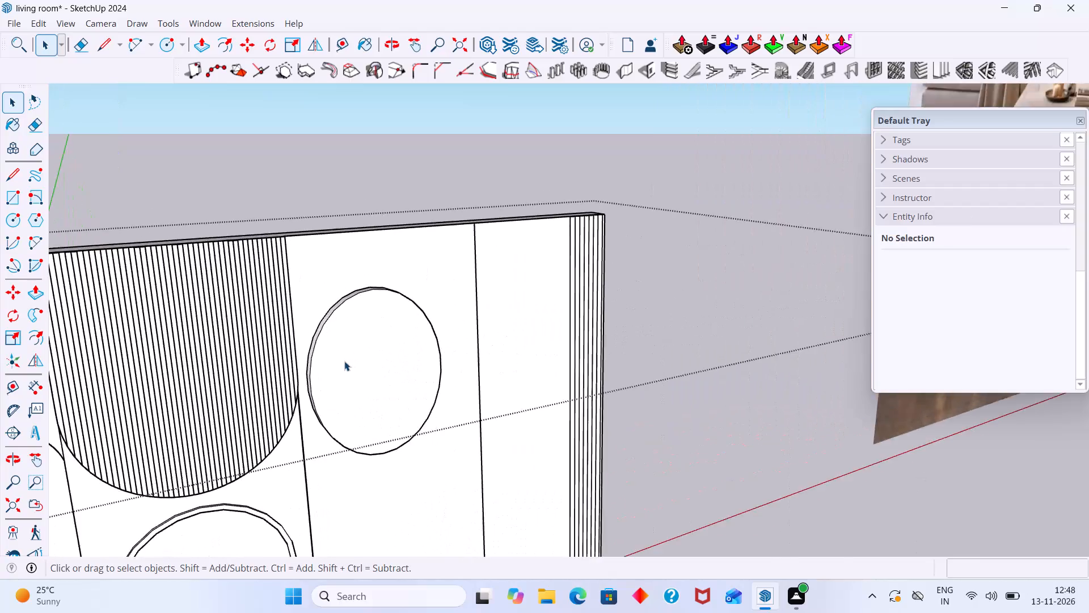
Open the round disc group on the wall panel and offset its front face edge inward by about 1 1/4".
scroll(318, 363, down, 8)
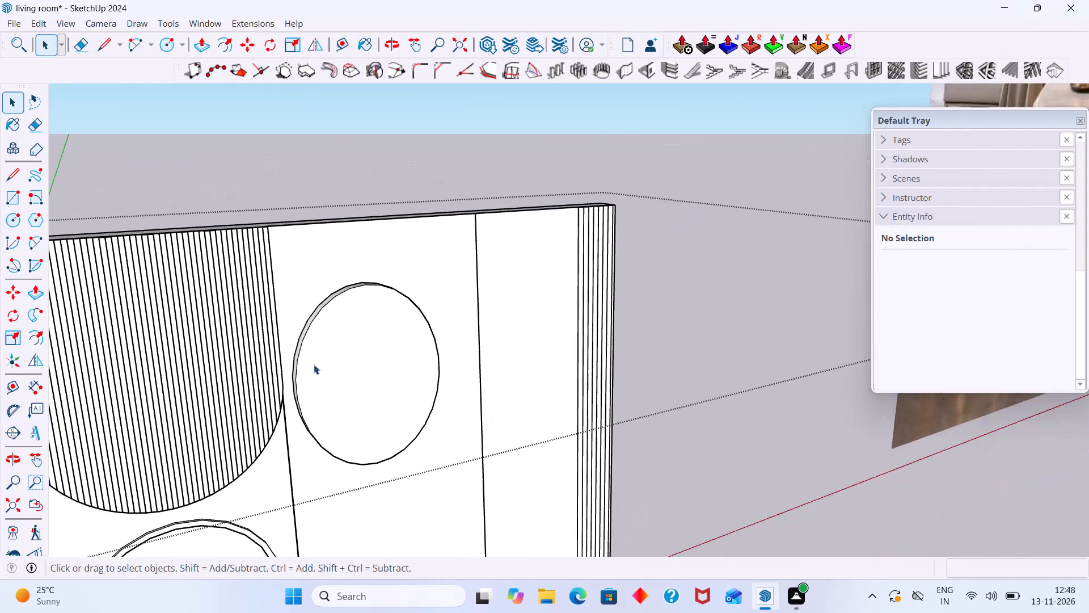
scroll(314, 364, down, 7)
shift+middle_drag(306, 361, 226, 370)
scroll(224, 370, down, 7)
scroll(230, 383, up, 3)
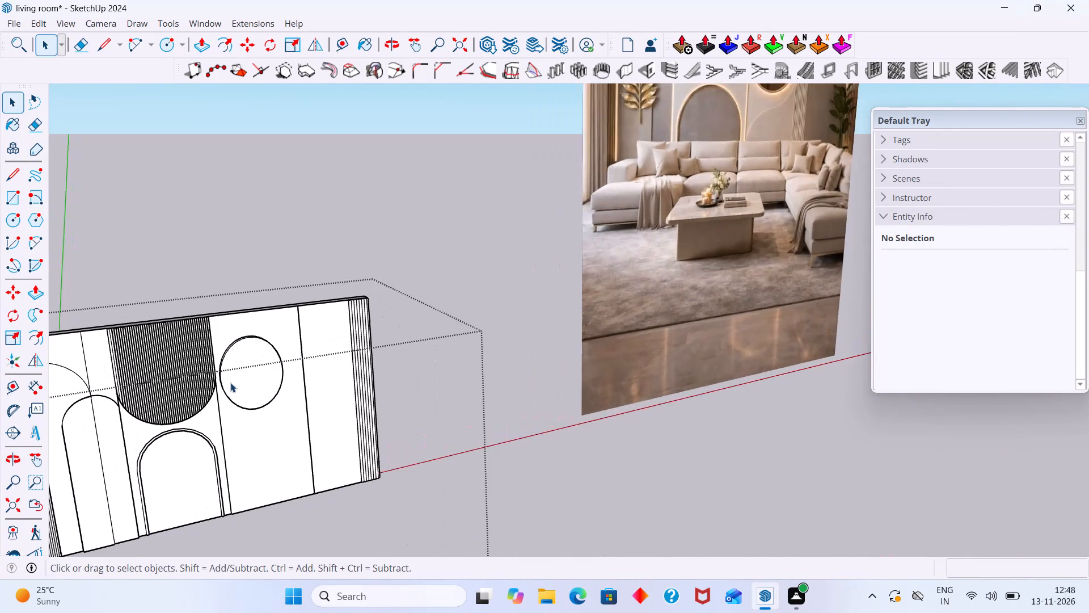
shift+middle_drag(230, 383, 247, 473)
scroll(256, 448, up, 3)
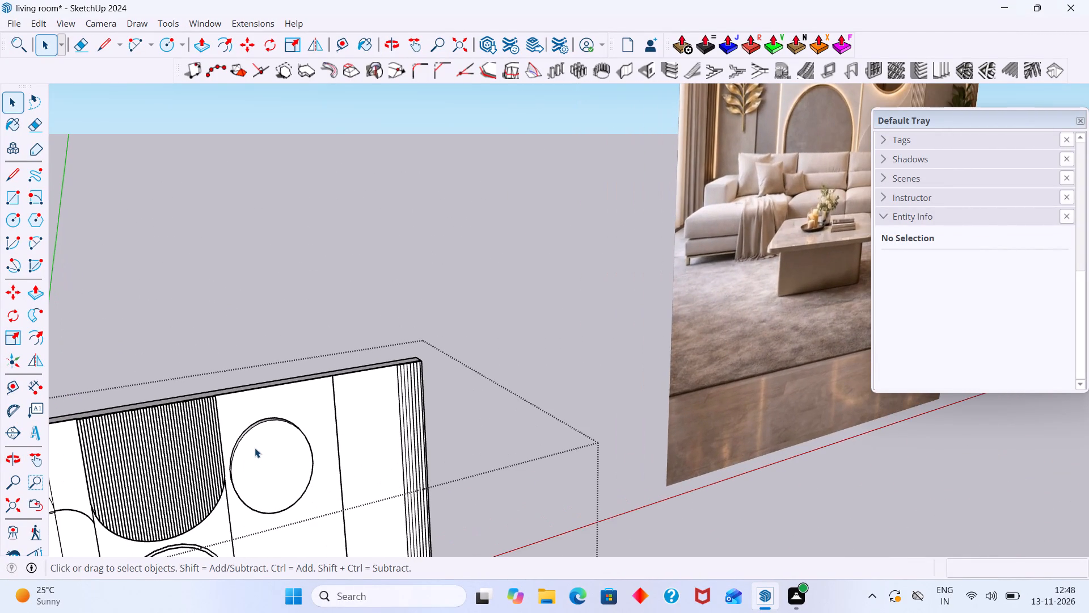
scroll(253, 447, up, 5)
triple_click(243, 444)
click(242, 453)
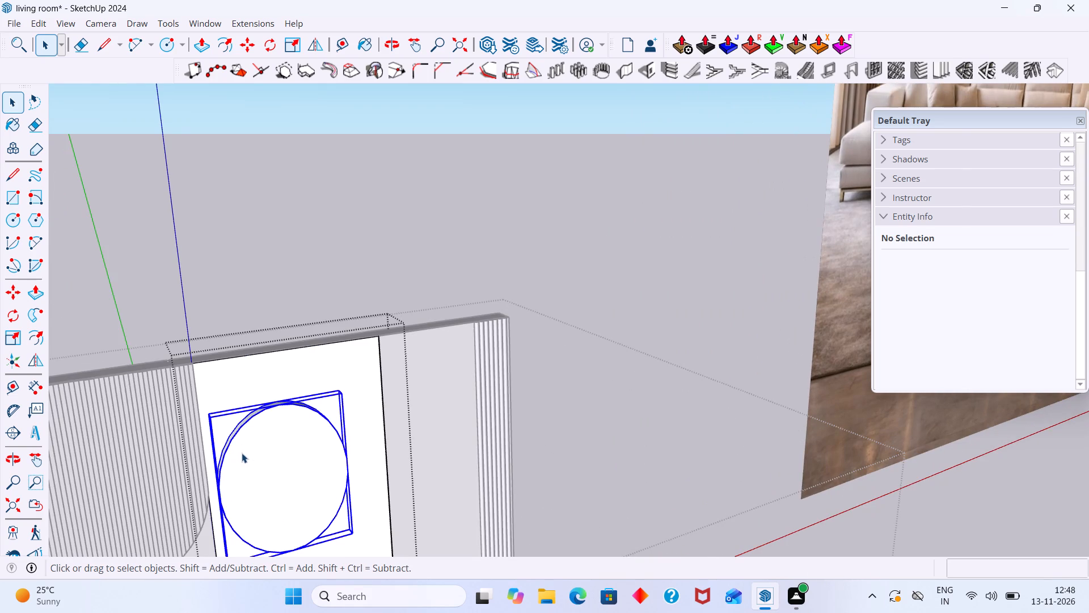
double_click(242, 454)
click(253, 463)
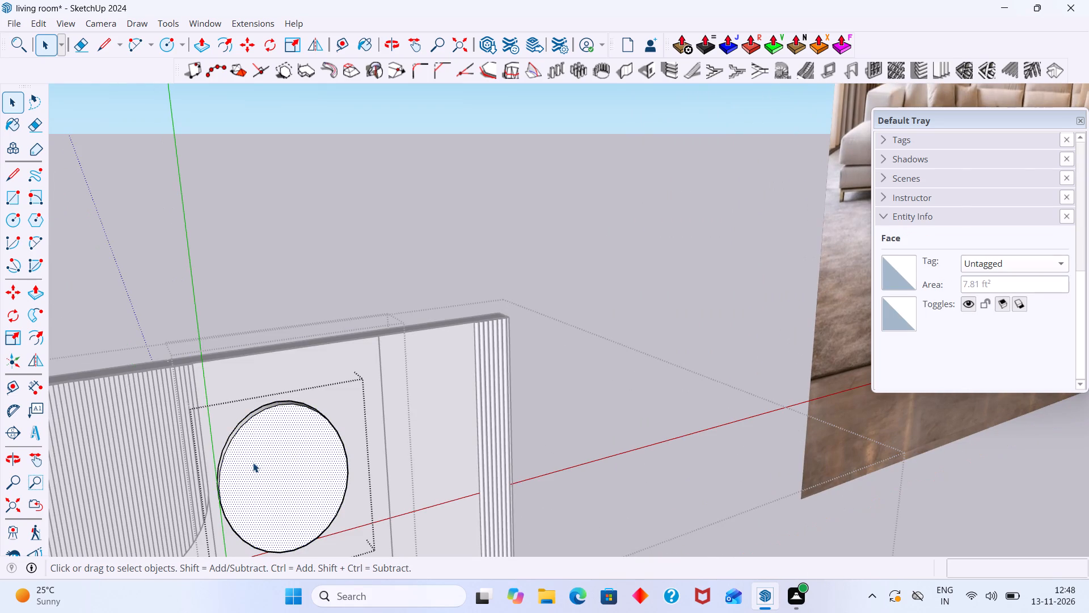
key(f)
click(253, 463)
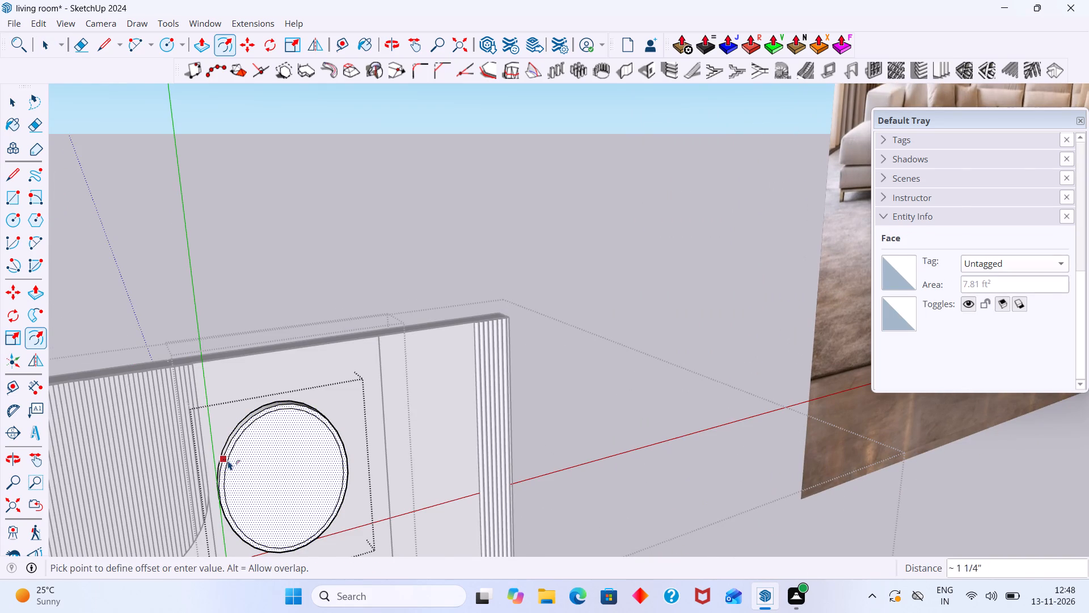
scroll(228, 460, up, 2)
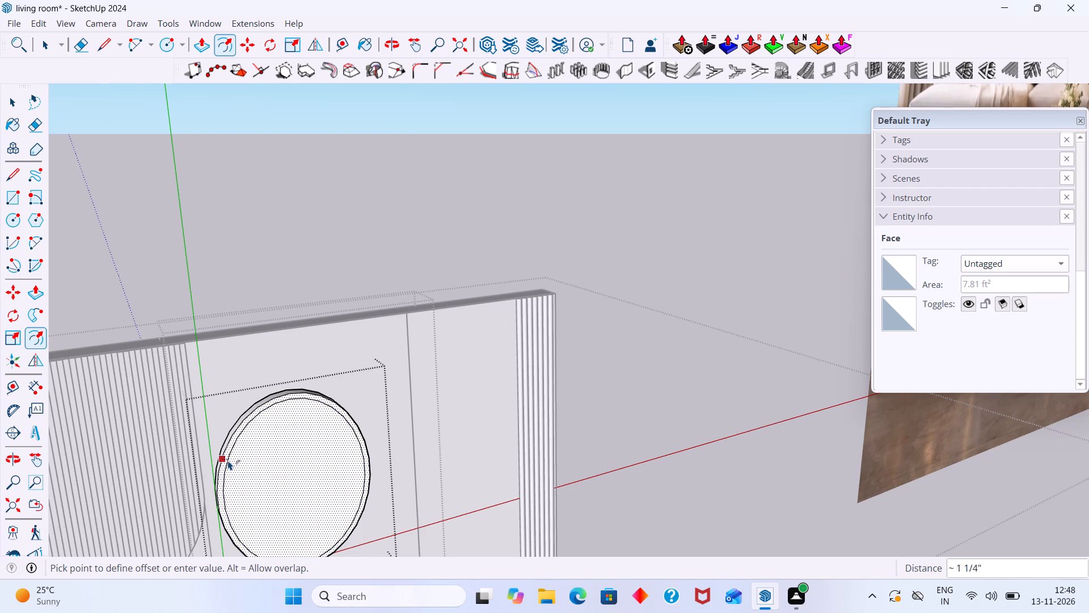
click(228, 460)
key(space)
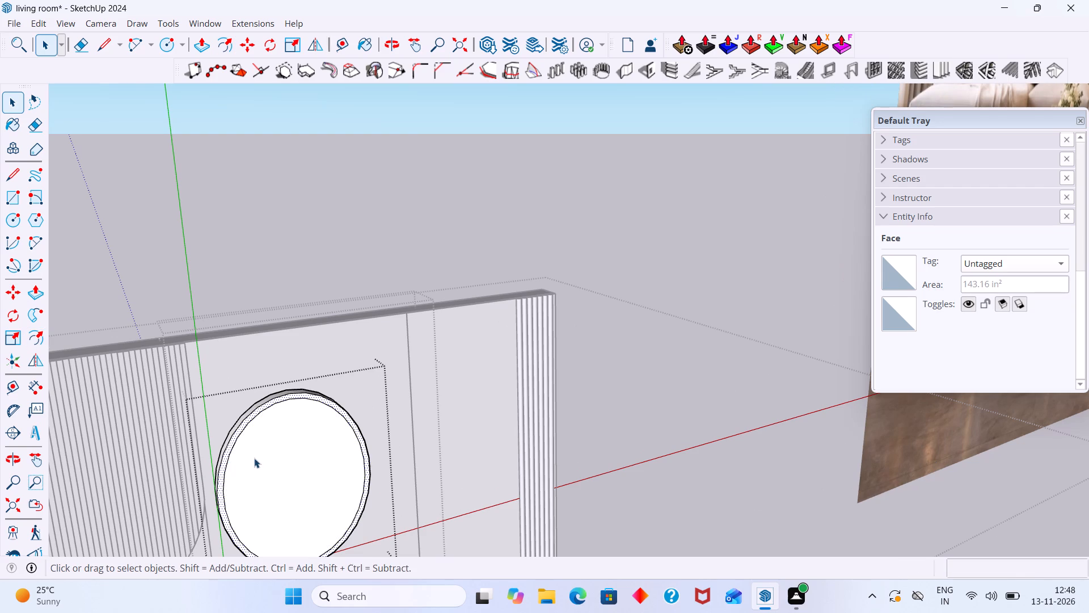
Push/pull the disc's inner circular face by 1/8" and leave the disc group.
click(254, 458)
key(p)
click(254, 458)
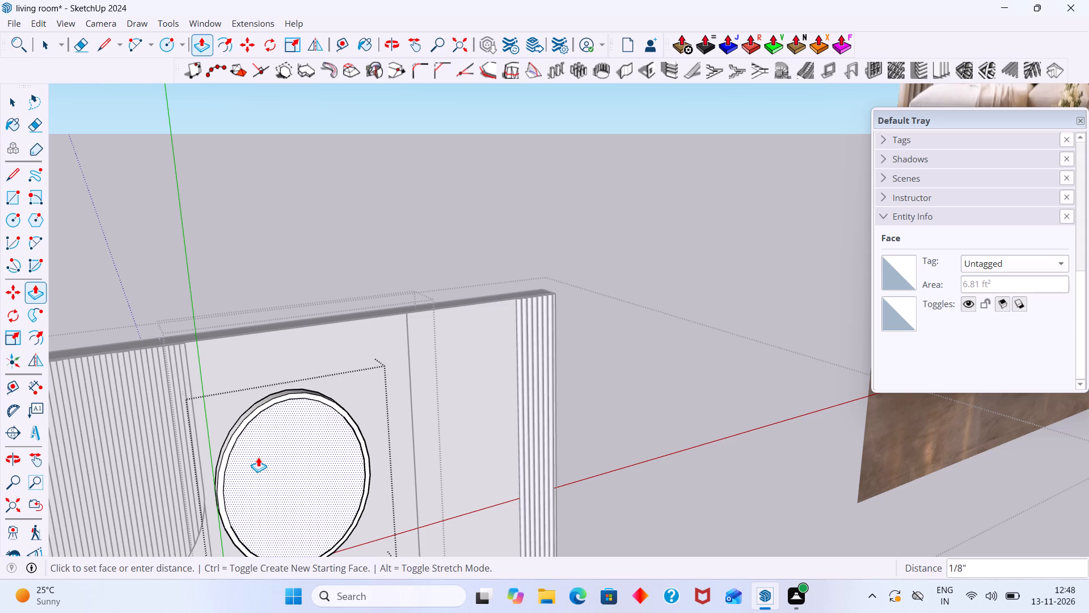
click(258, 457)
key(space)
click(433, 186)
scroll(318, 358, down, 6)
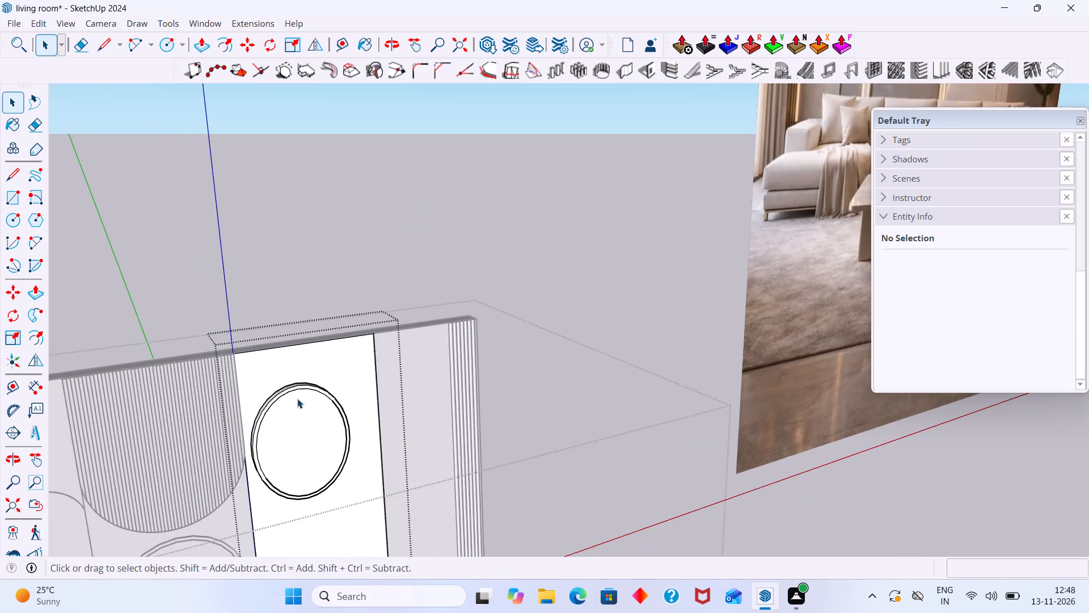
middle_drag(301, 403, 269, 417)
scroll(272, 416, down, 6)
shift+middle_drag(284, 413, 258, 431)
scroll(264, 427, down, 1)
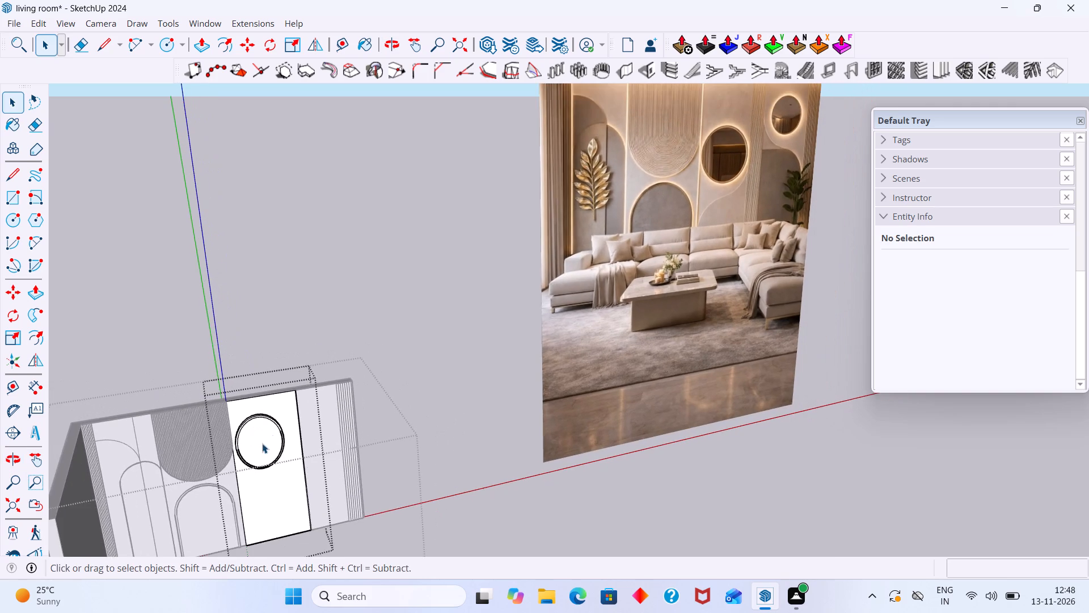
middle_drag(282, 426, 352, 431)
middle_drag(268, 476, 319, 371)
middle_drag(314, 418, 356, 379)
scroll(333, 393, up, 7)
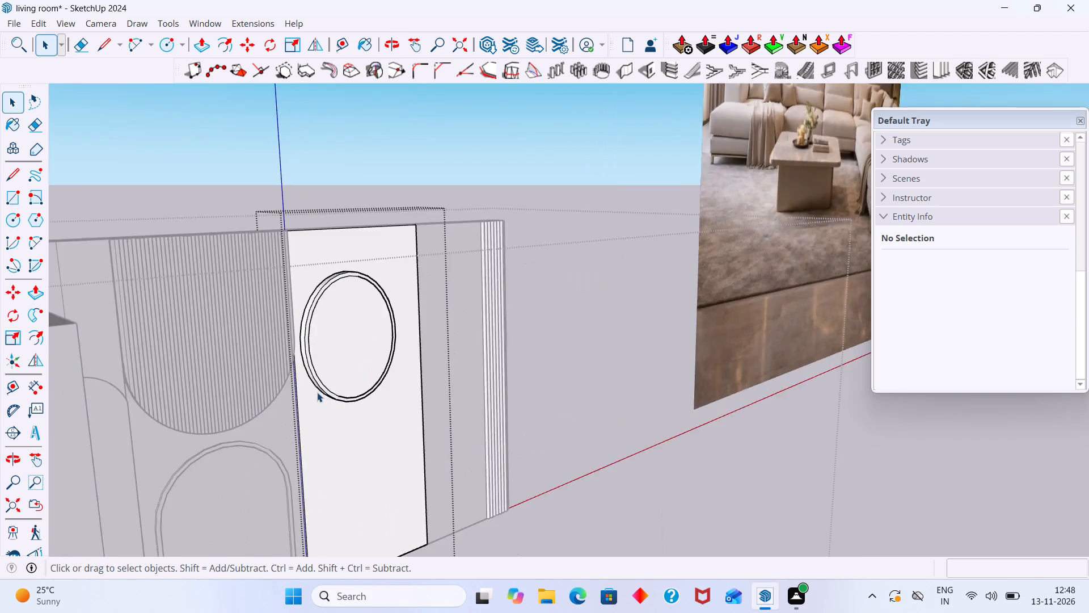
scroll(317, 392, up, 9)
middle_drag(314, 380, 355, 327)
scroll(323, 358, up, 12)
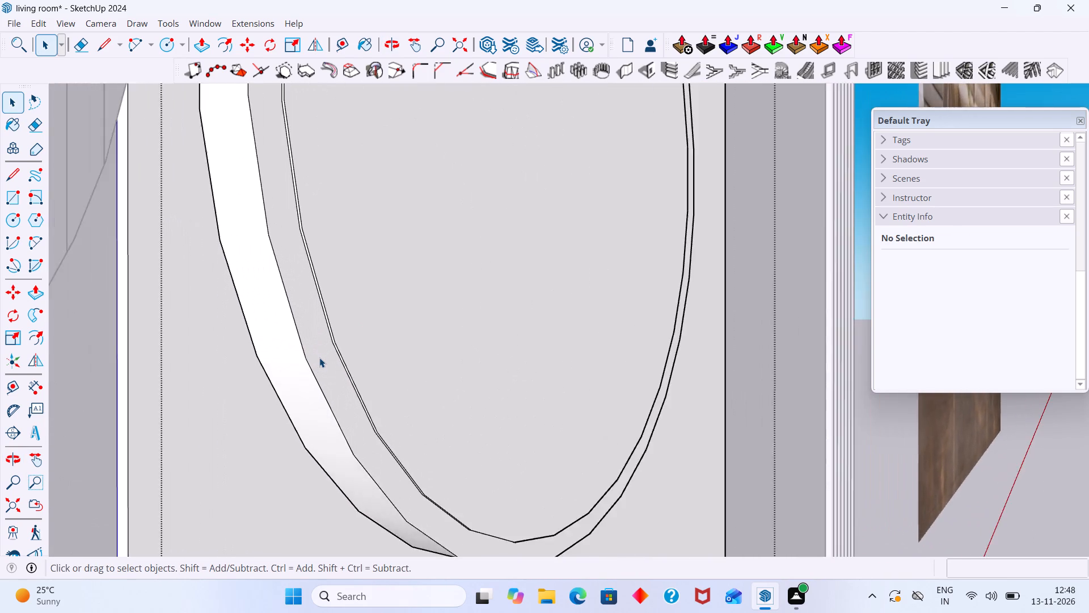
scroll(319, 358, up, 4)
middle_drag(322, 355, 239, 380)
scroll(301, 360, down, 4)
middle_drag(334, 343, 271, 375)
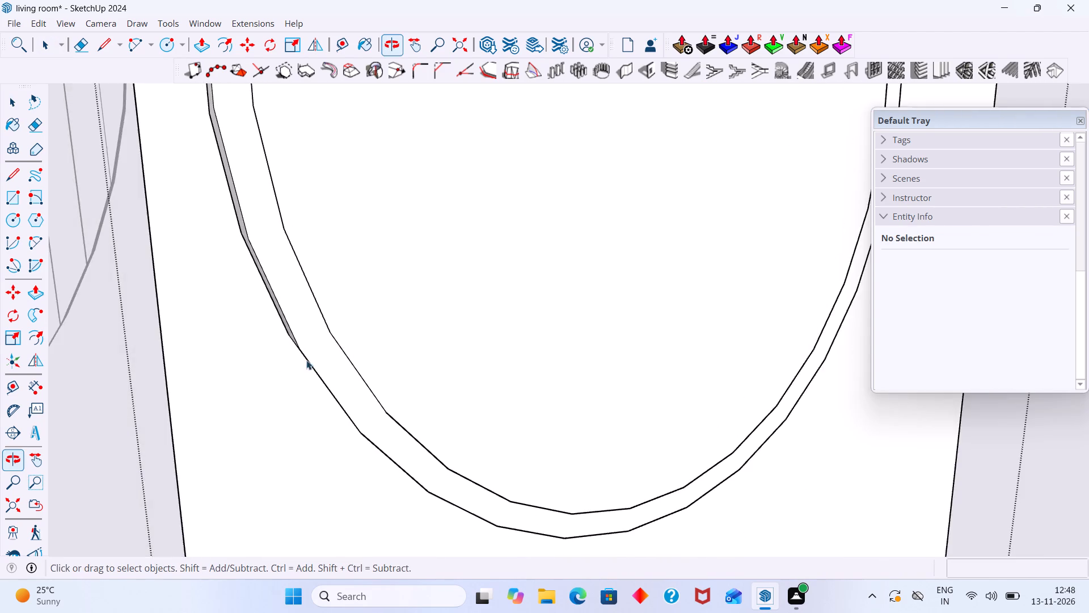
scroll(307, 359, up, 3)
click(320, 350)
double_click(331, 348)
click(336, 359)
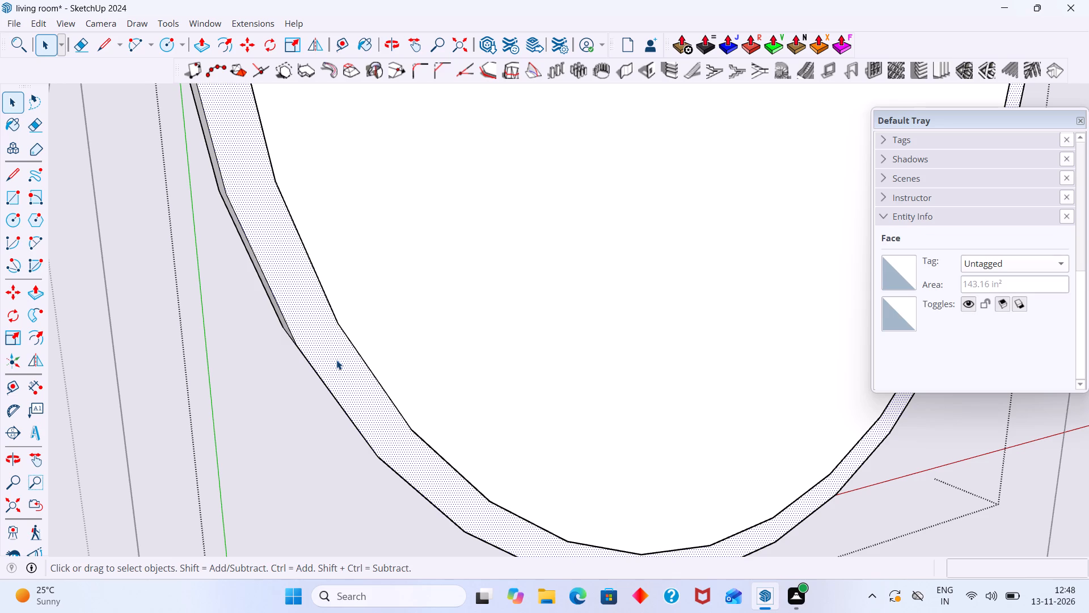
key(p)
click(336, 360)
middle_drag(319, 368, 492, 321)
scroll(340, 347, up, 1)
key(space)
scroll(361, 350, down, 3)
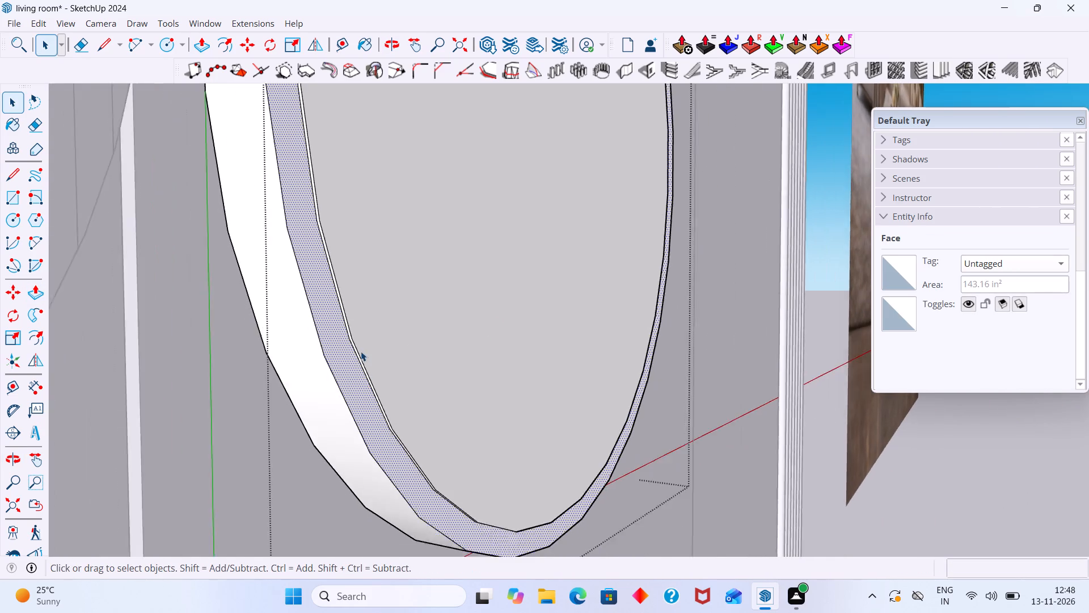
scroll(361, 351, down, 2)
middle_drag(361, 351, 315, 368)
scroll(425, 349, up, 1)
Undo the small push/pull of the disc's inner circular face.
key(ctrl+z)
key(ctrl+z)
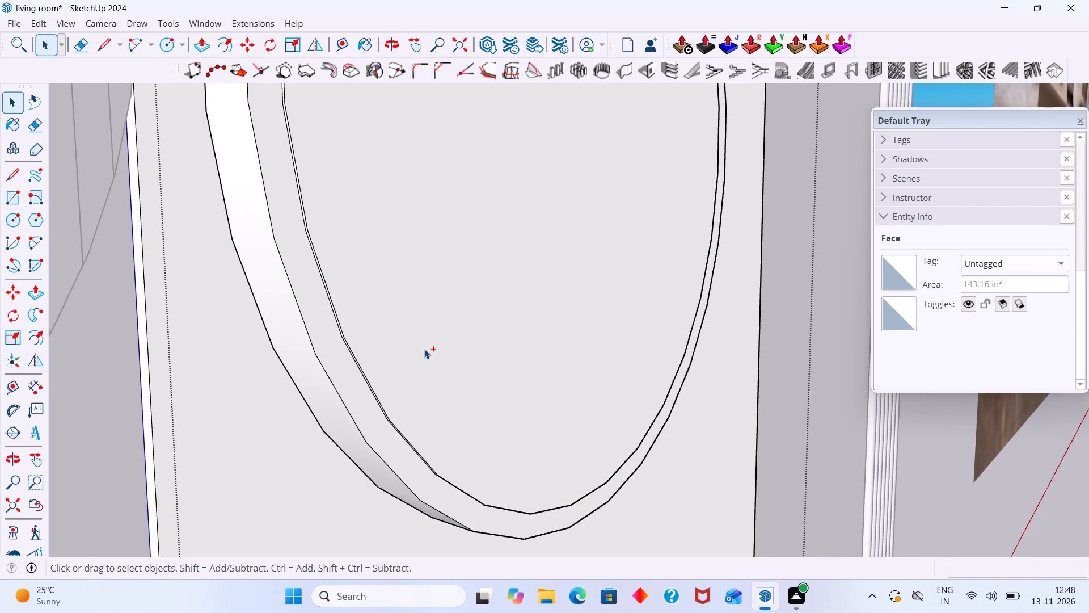
Recess the disc's inner circular face by about 2 7/16" so the outer ring stands as a raised rim, then leave the group.
middle_drag(420, 351, 344, 383)
scroll(378, 363, down, 7)
middle_drag(367, 349, 303, 366)
middle_drag(436, 309, 268, 347)
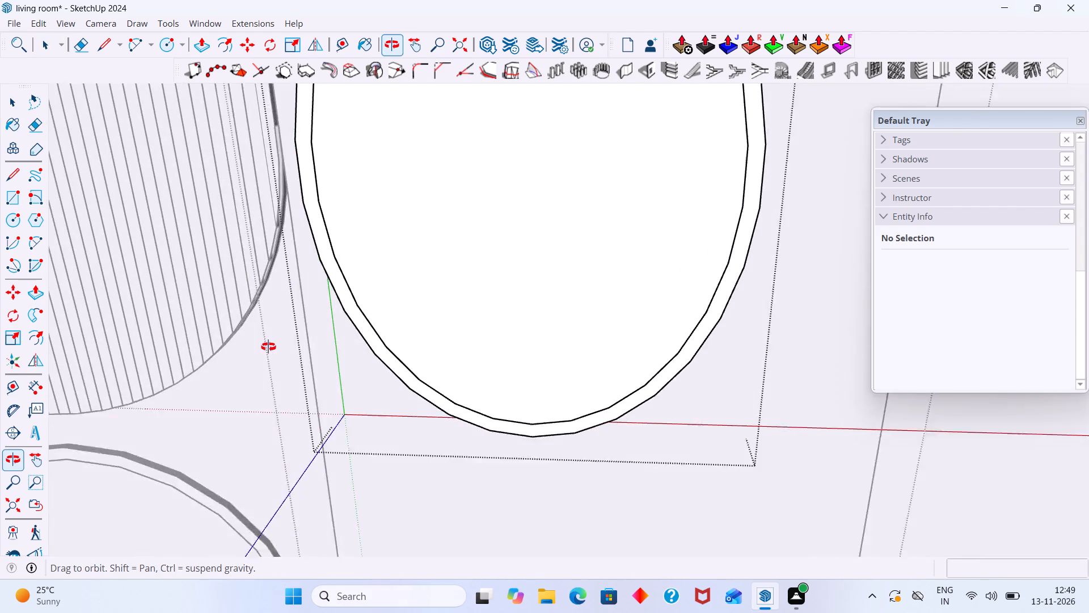
middle_drag(268, 347, 280, 341)
scroll(475, 283, up, 11)
middle_drag(313, 317, 242, 397)
scroll(326, 352, down, 5)
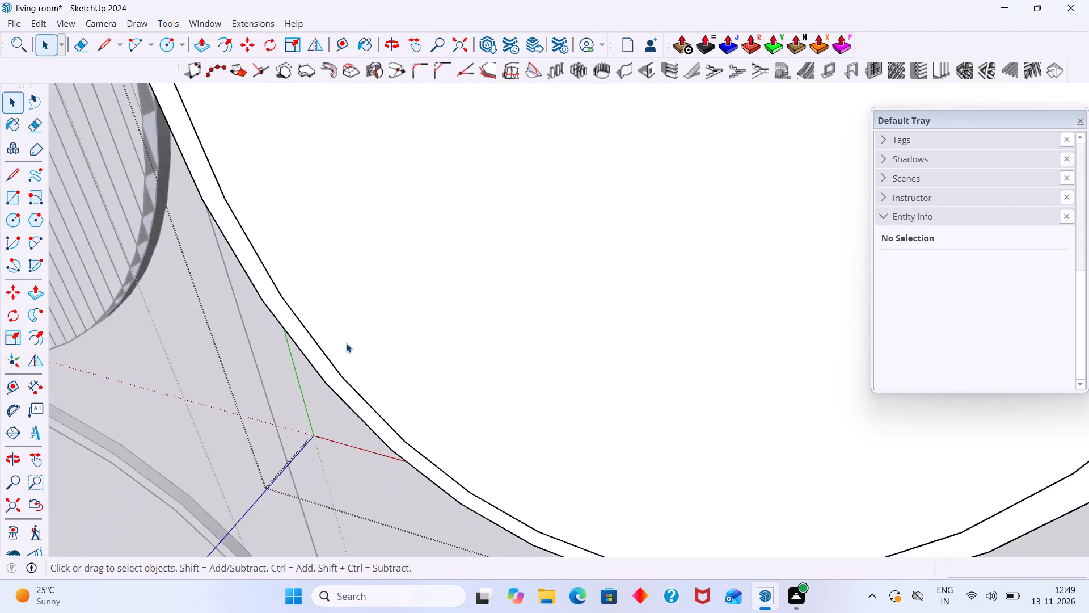
scroll(346, 343, down, 14)
middle_drag(383, 347, 461, 295)
double_click(512, 227)
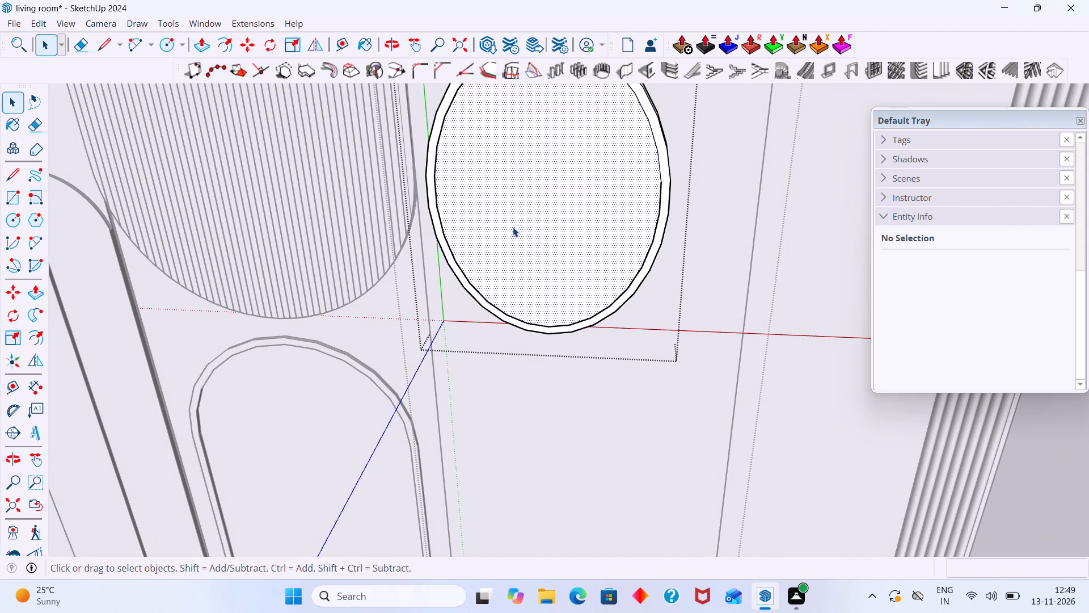
shift+middle_drag(509, 233, 411, 374)
click(422, 362)
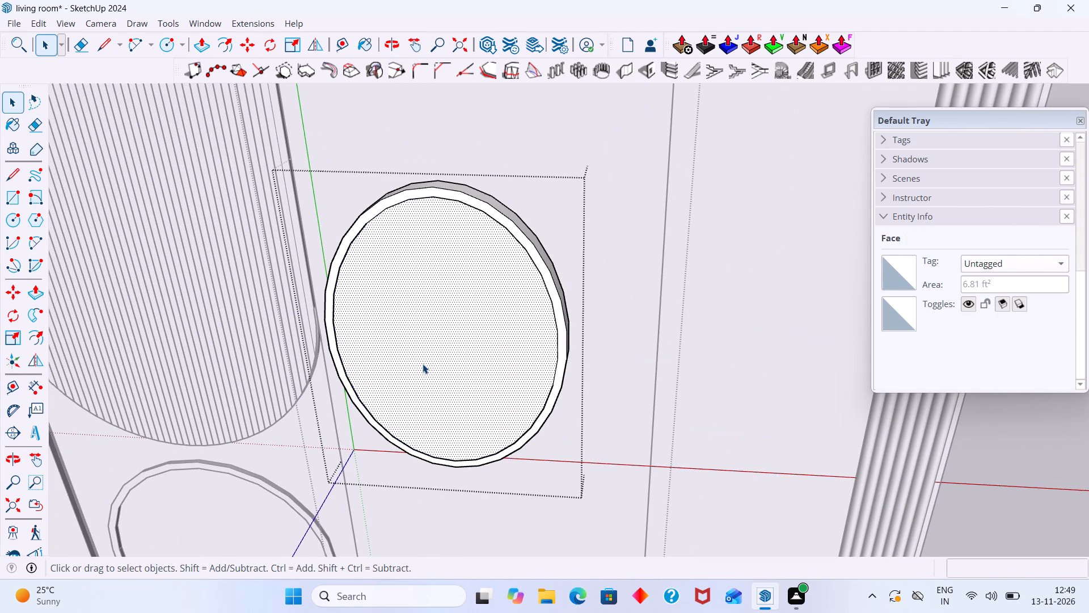
key(p)
click(423, 364)
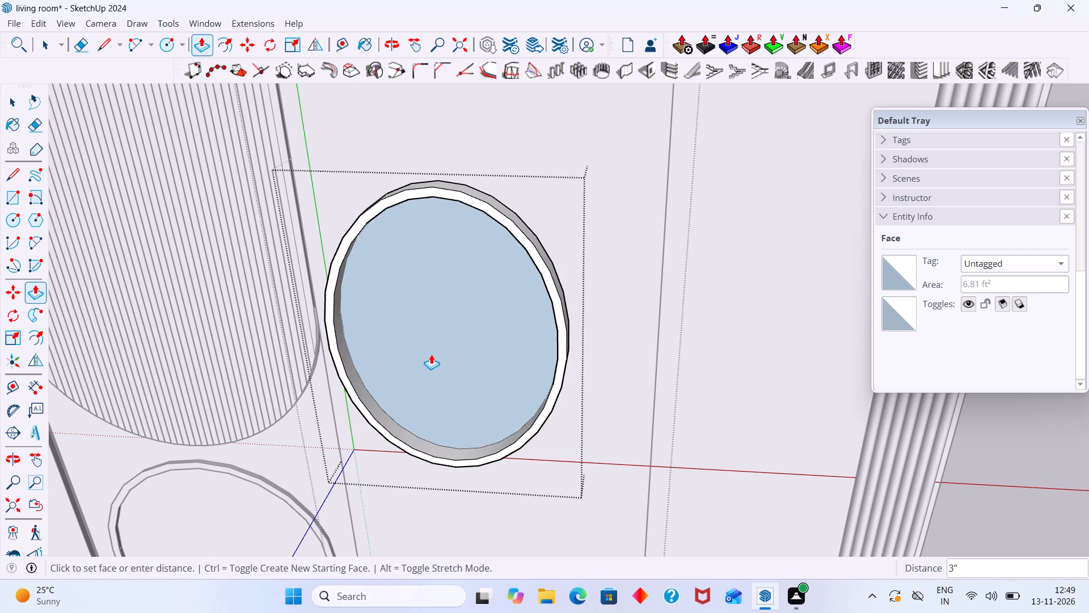
click(430, 356)
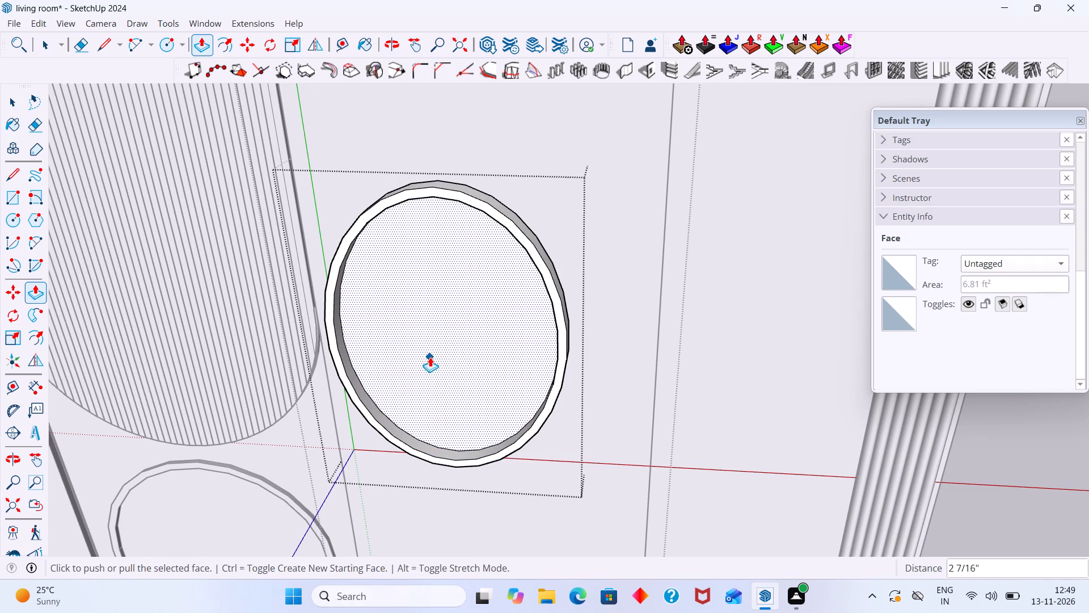
key(space)
scroll(502, 266, down, 9)
click(633, 148)
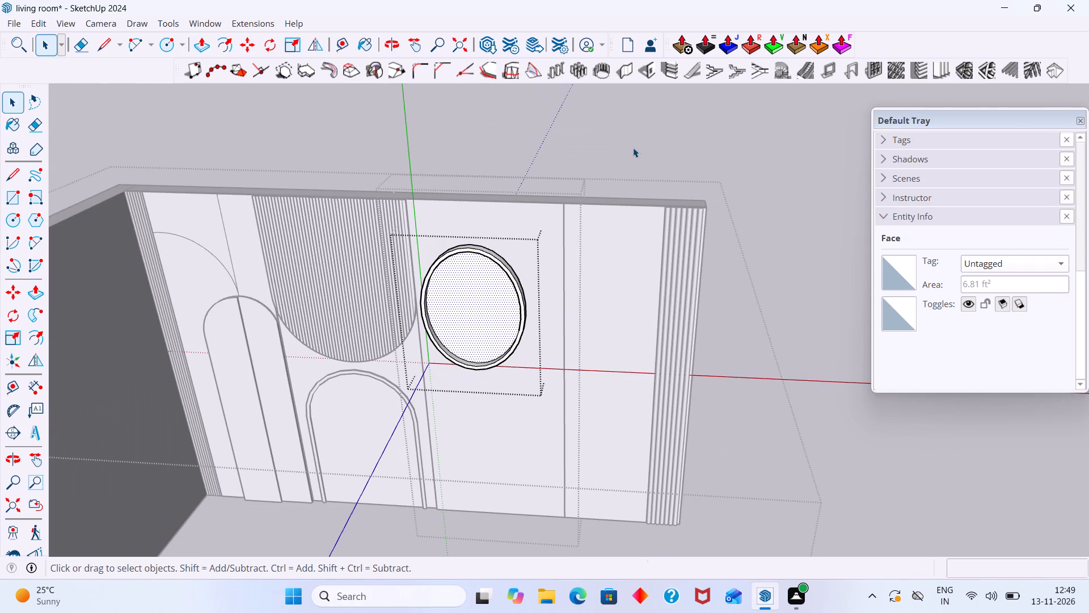
Push/pull the rim's front ring face back about 1 7/16" with a new starting face, splitting the rim's sides midway.
middle_drag(433, 326, 623, 306)
middle_drag(366, 404, 428, 404)
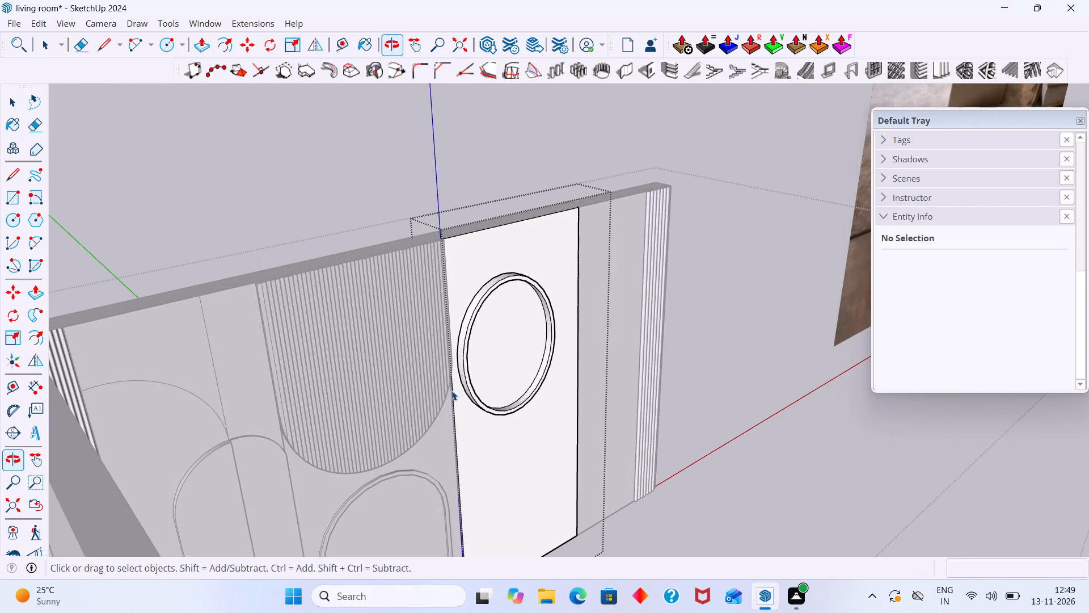
scroll(455, 388, up, 9)
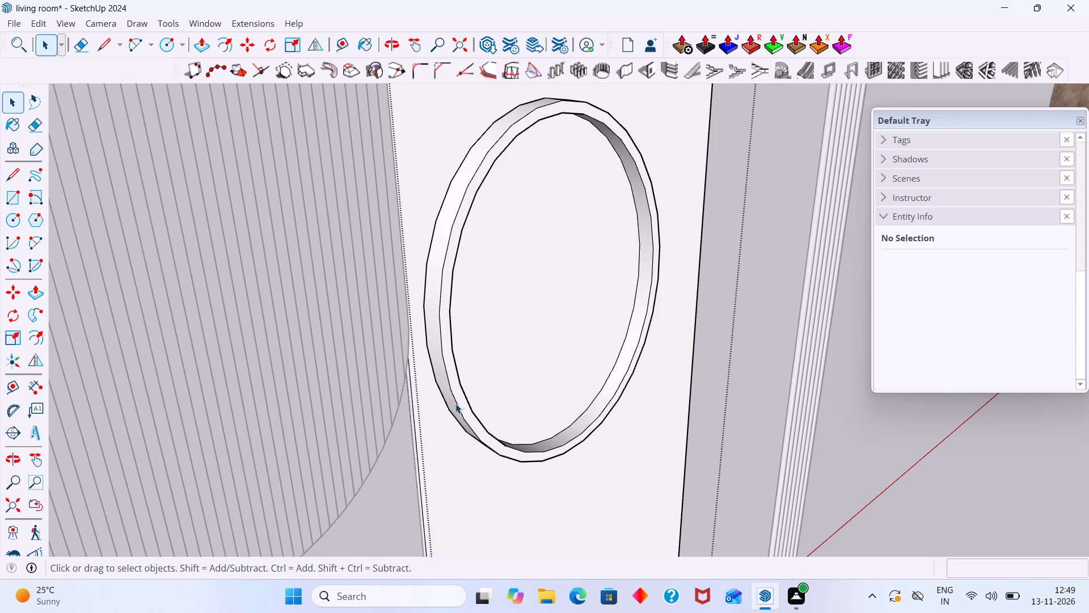
scroll(454, 408, up, 5)
triple_click(468, 401)
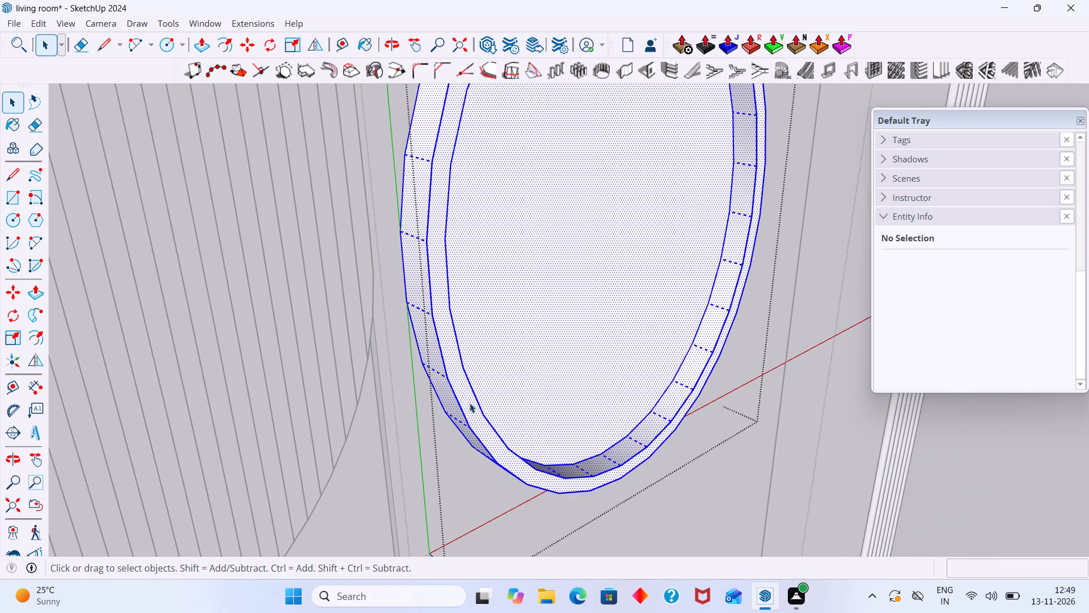
click(471, 404)
scroll(471, 405, up, 2)
double_click(471, 405)
click(471, 415)
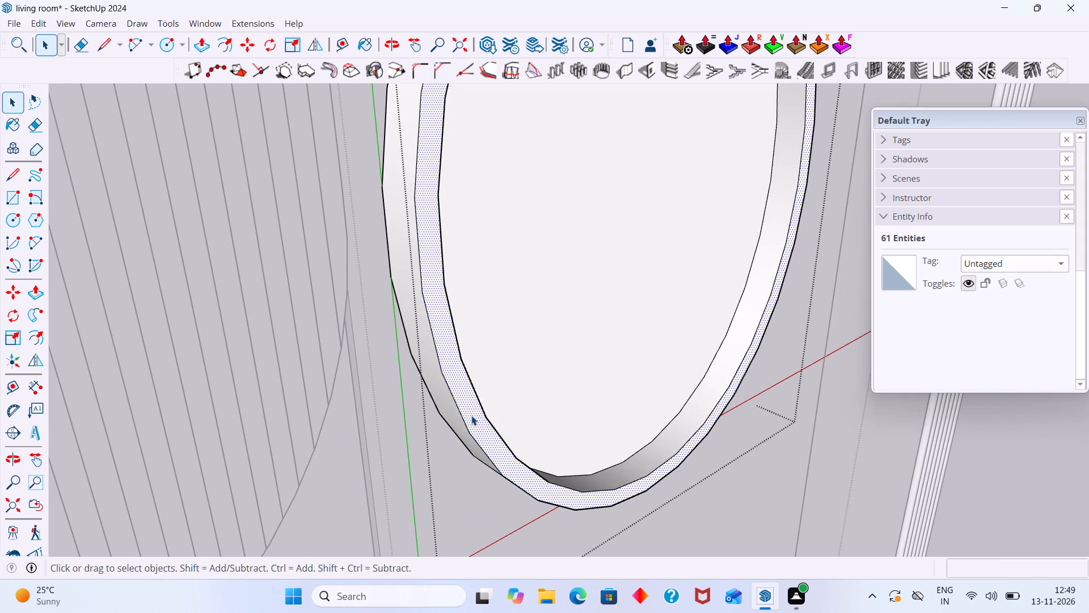
click(471, 415)
key(p)
click(471, 415)
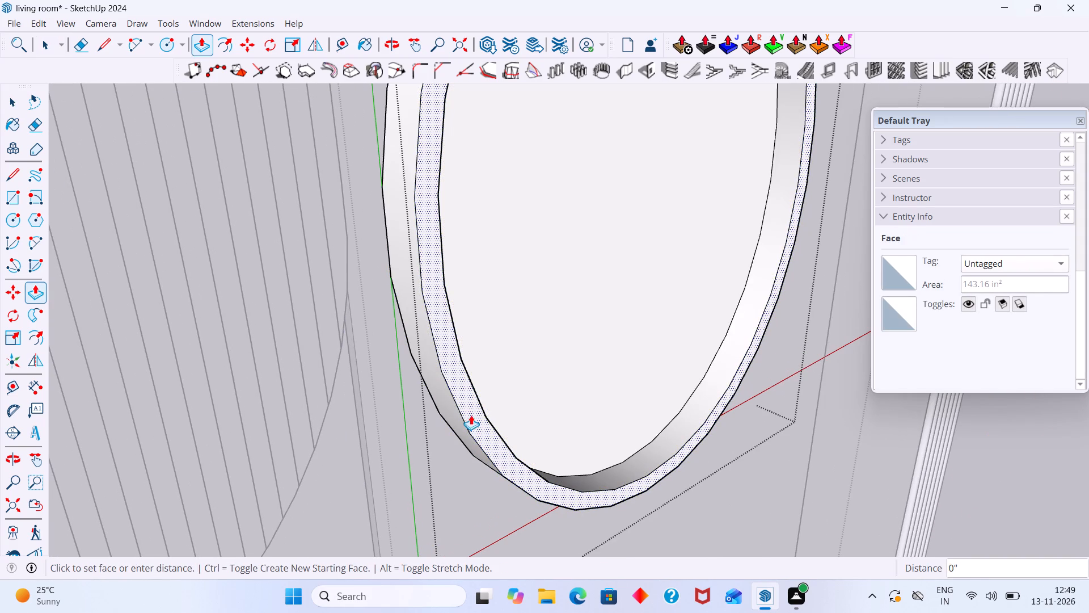
middle_drag(451, 416, 492, 417)
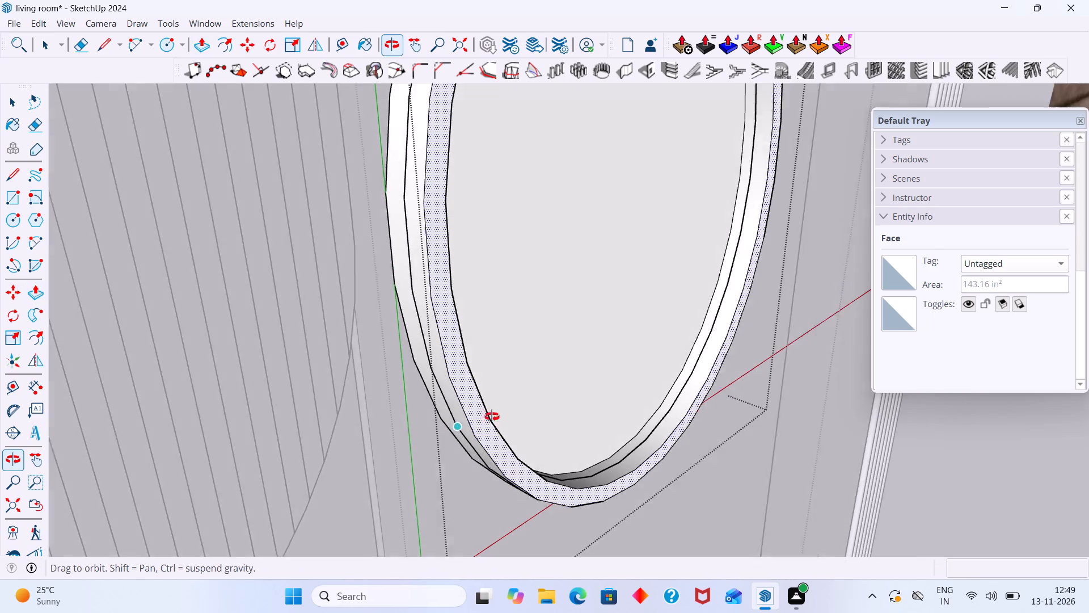
middle_drag(492, 417, 522, 417)
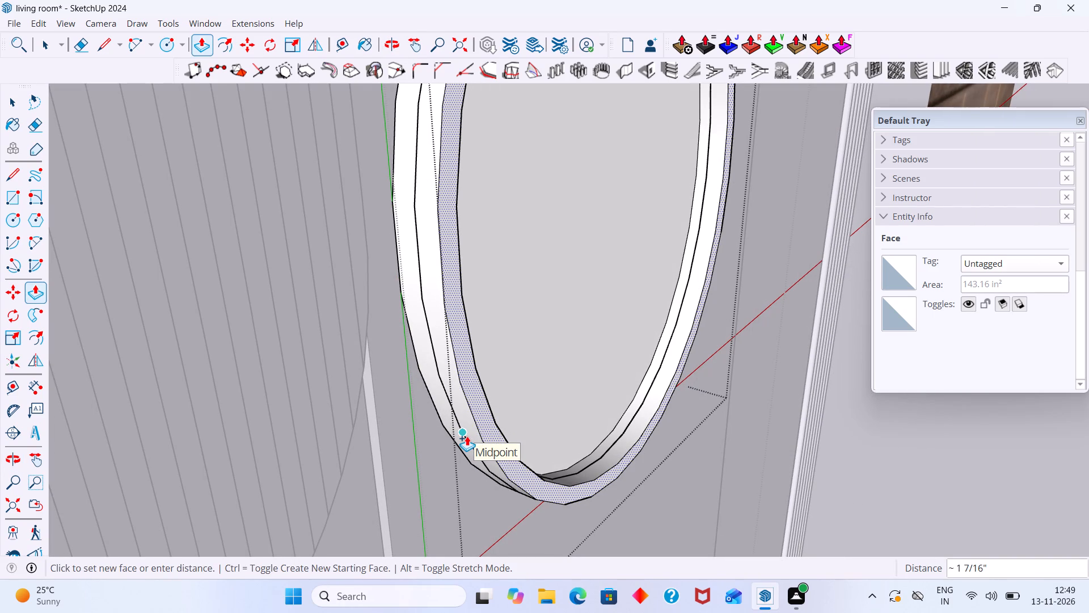
click(467, 436)
key(space)
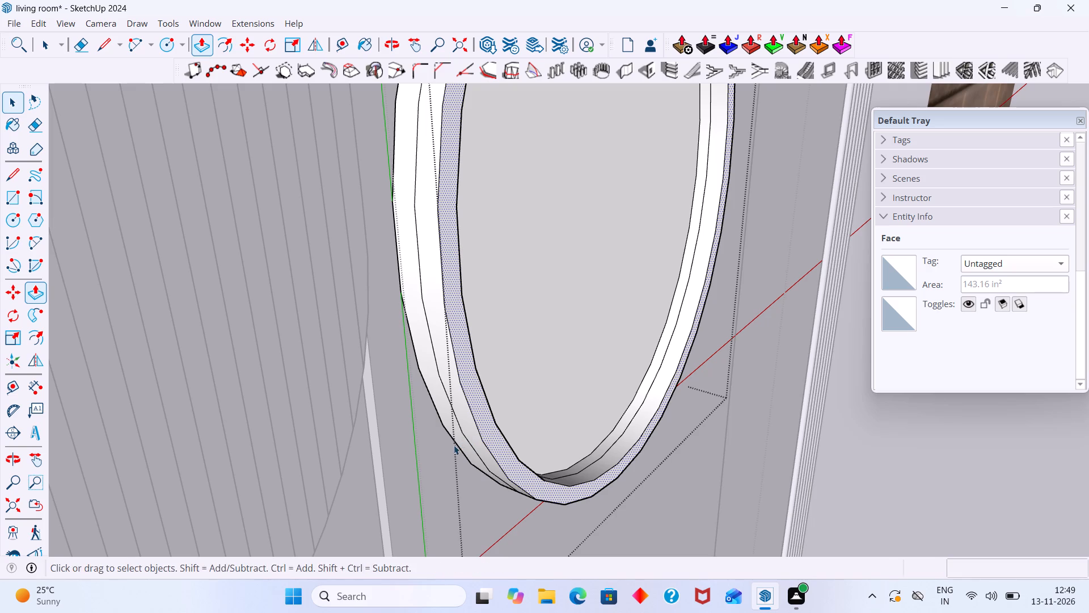
Recess the wall-side band of the mirror rim's outer side by about 1/8" with Round Push Pull, then leave the mirror group.
middle_drag(451, 448, 538, 444)
scroll(462, 436, up, 5)
click(475, 413)
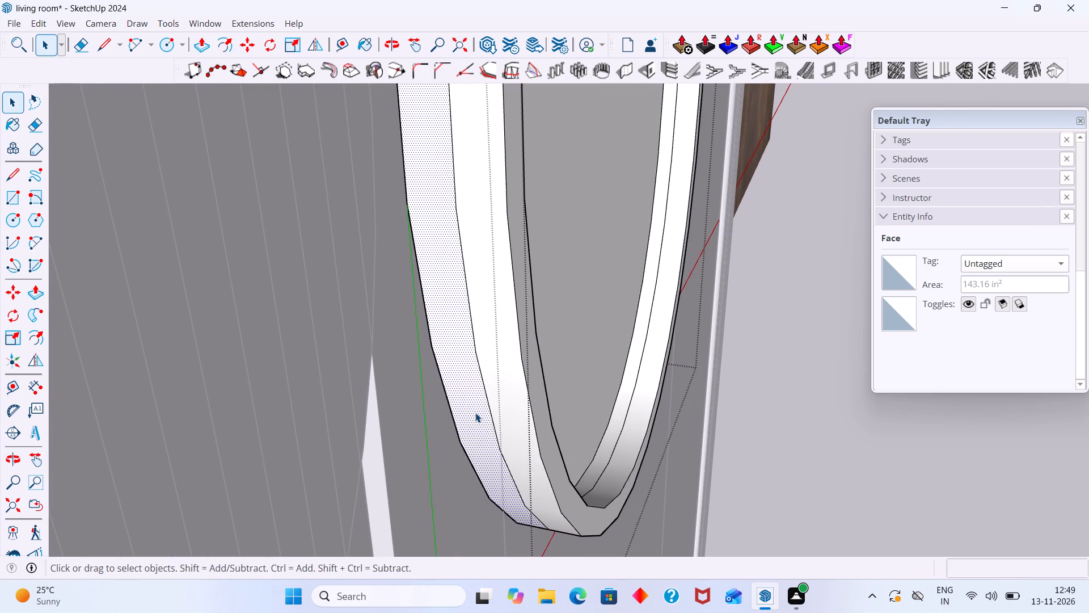
click(745, 49)
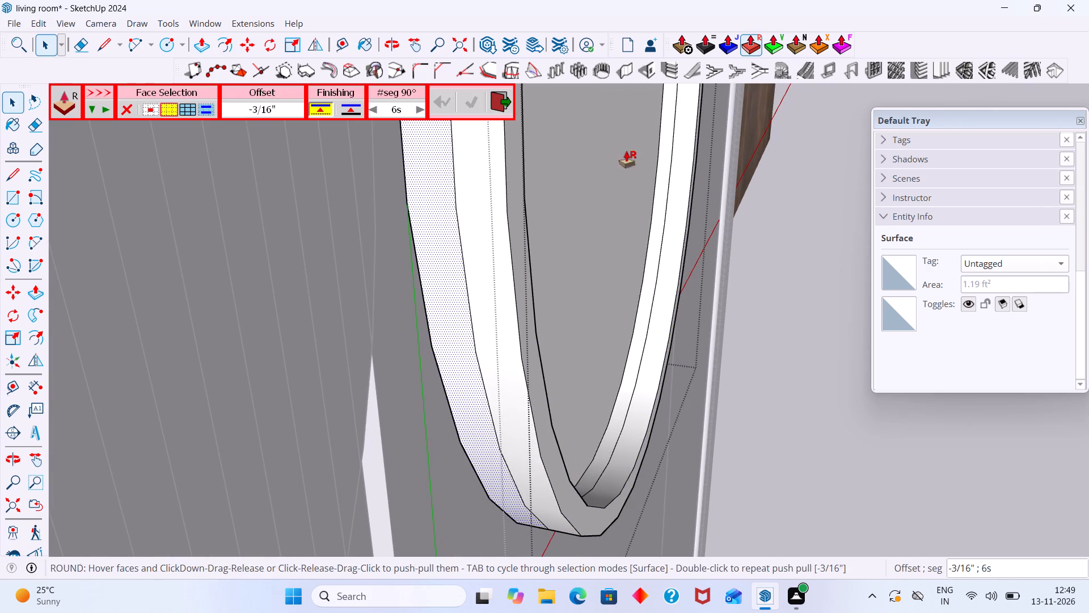
click(464, 338)
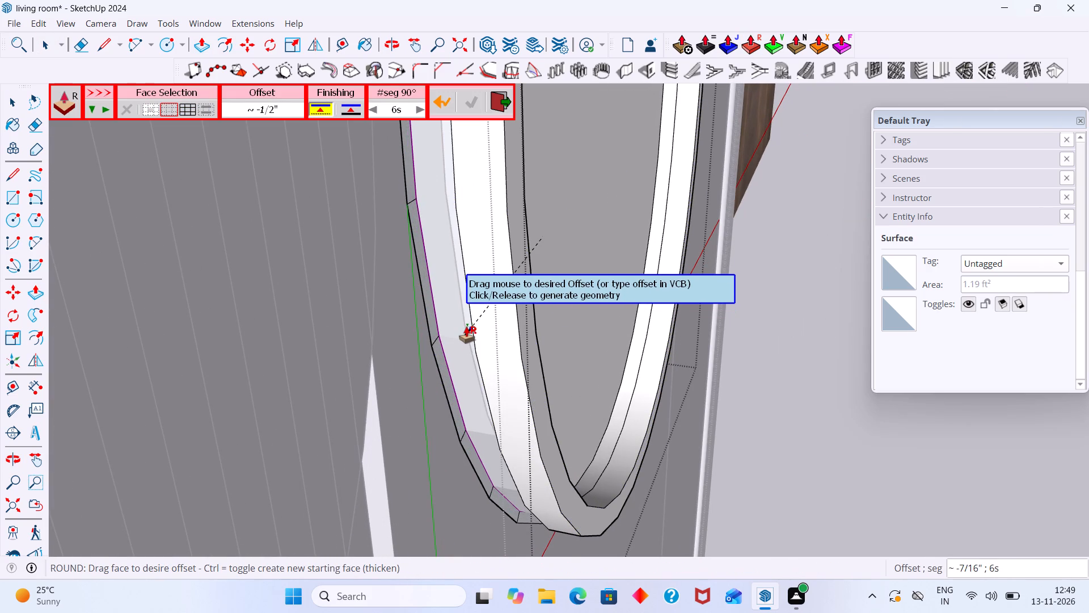
middle_drag(466, 327, 617, 356)
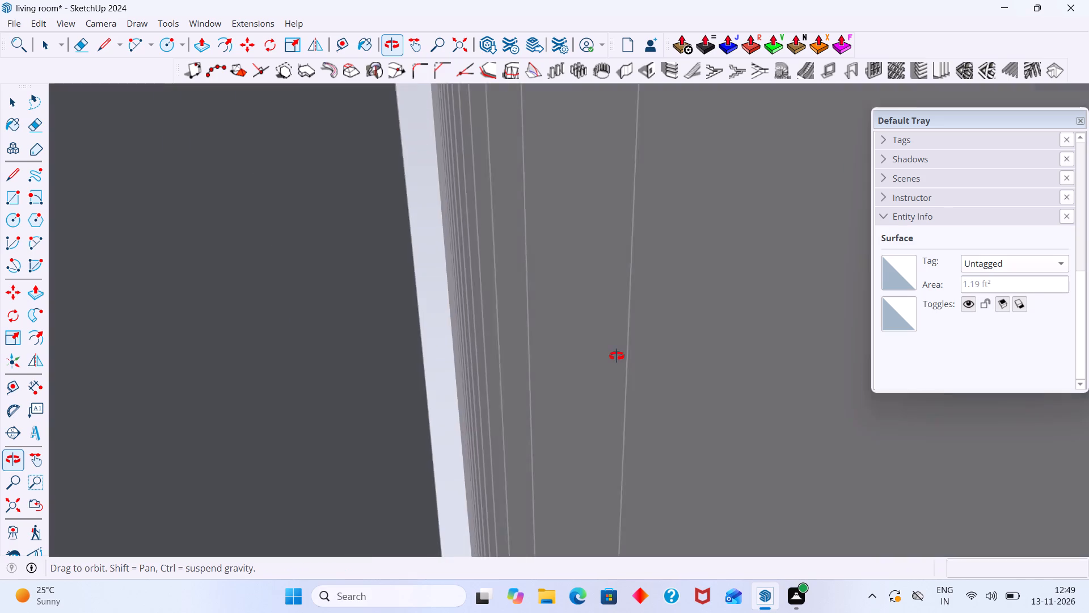
middle_drag(617, 356, 506, 355)
scroll(480, 346, up, 2)
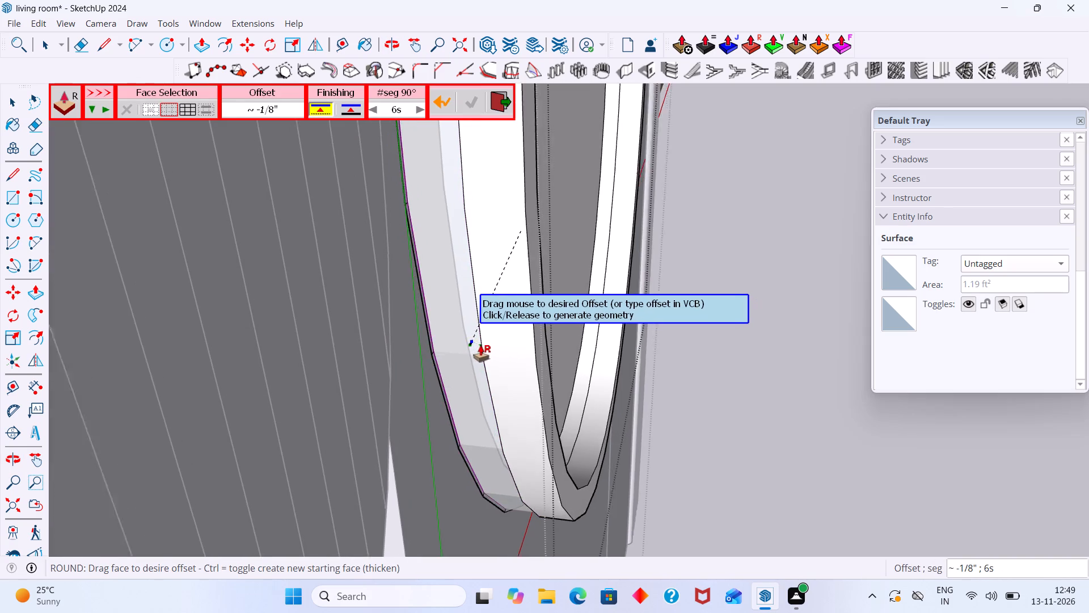
middle_drag(480, 346, 558, 404)
scroll(557, 404, up, 1)
scroll(471, 355, up, 11)
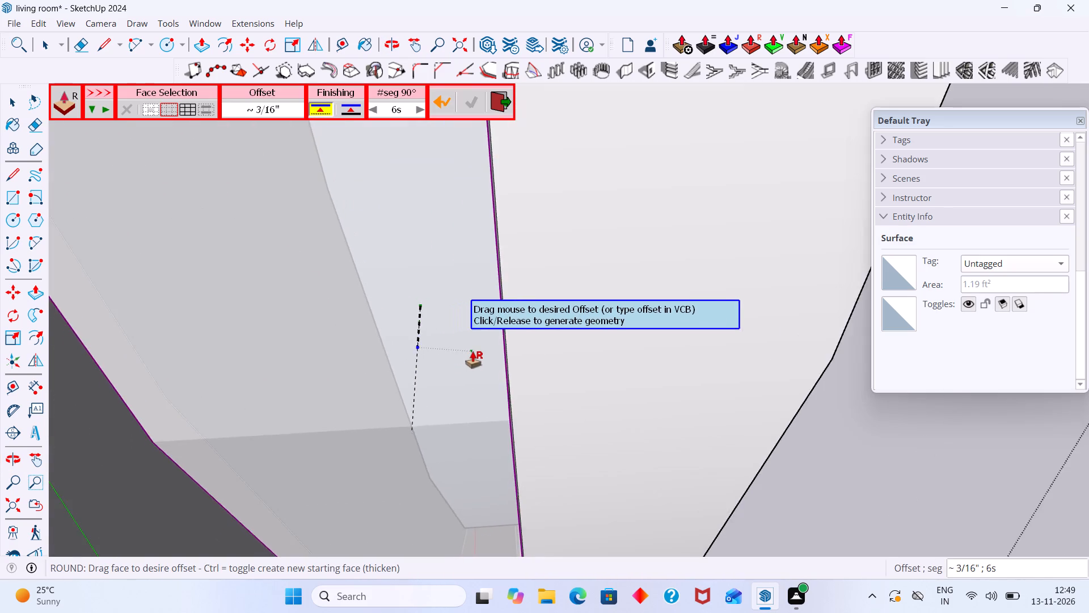
scroll(474, 349, up, 2)
middle_drag(477, 347, 506, 345)
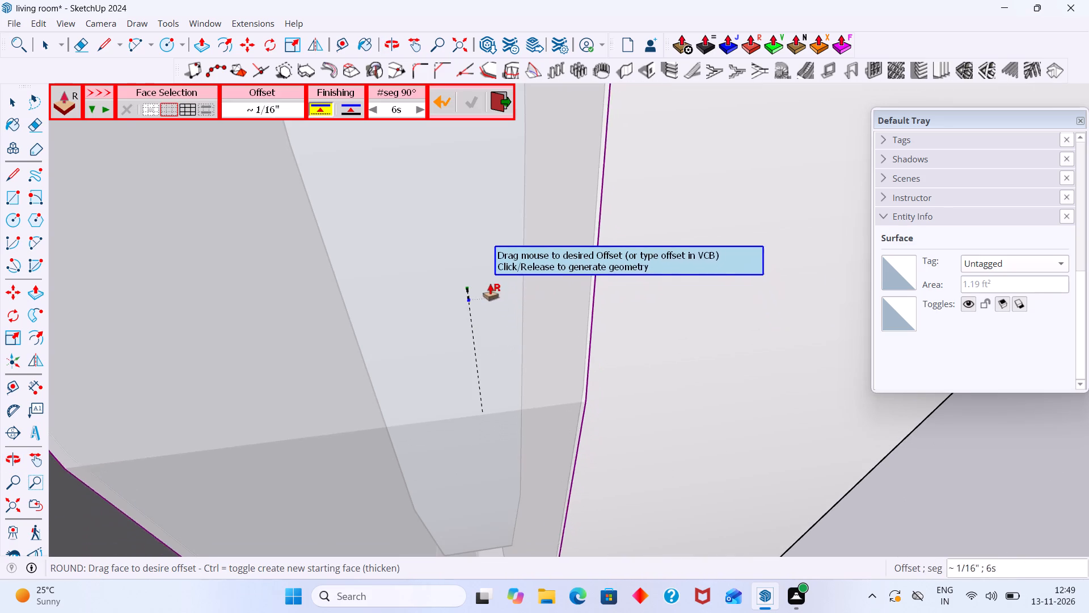
click(489, 246)
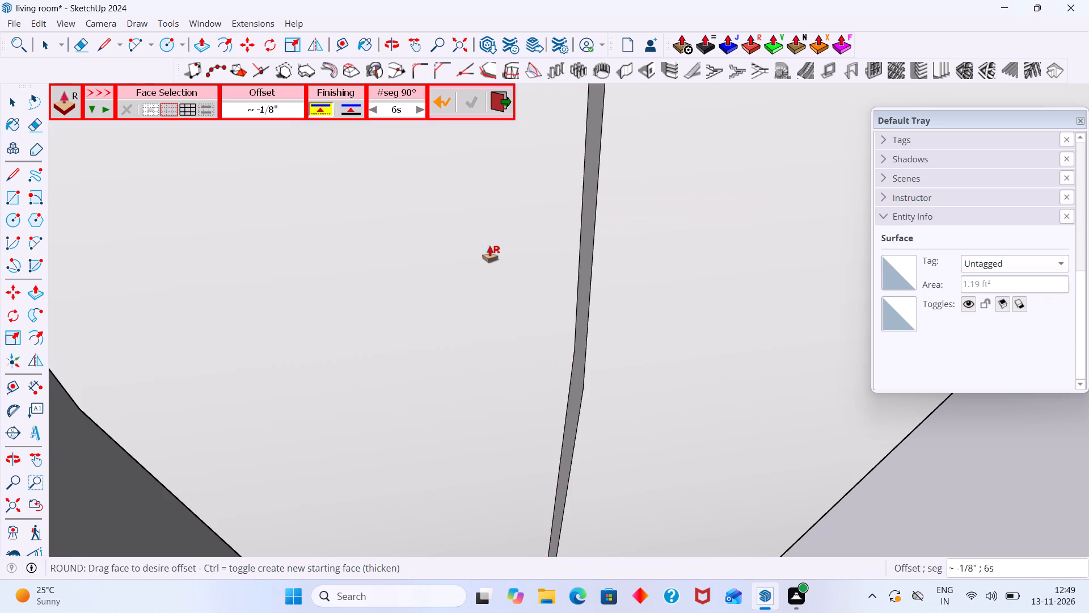
scroll(512, 297, down, 20)
scroll(512, 297, down, 11)
middle_drag(530, 371, 504, 370)
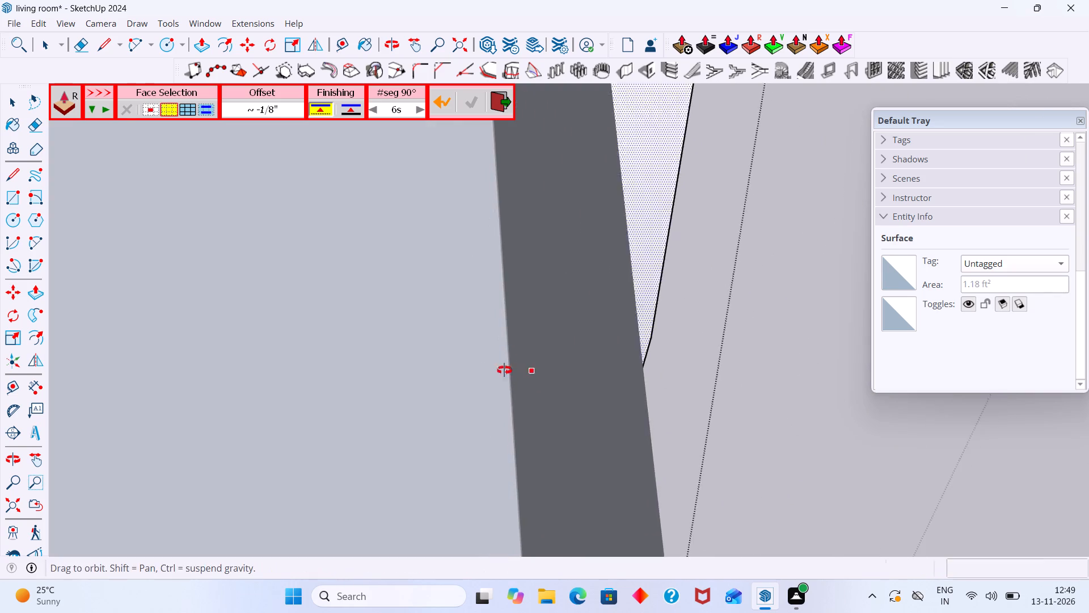
middle_drag(504, 370, 322, 366)
scroll(417, 351, down, 20)
scroll(417, 351, down, 7)
key(space)
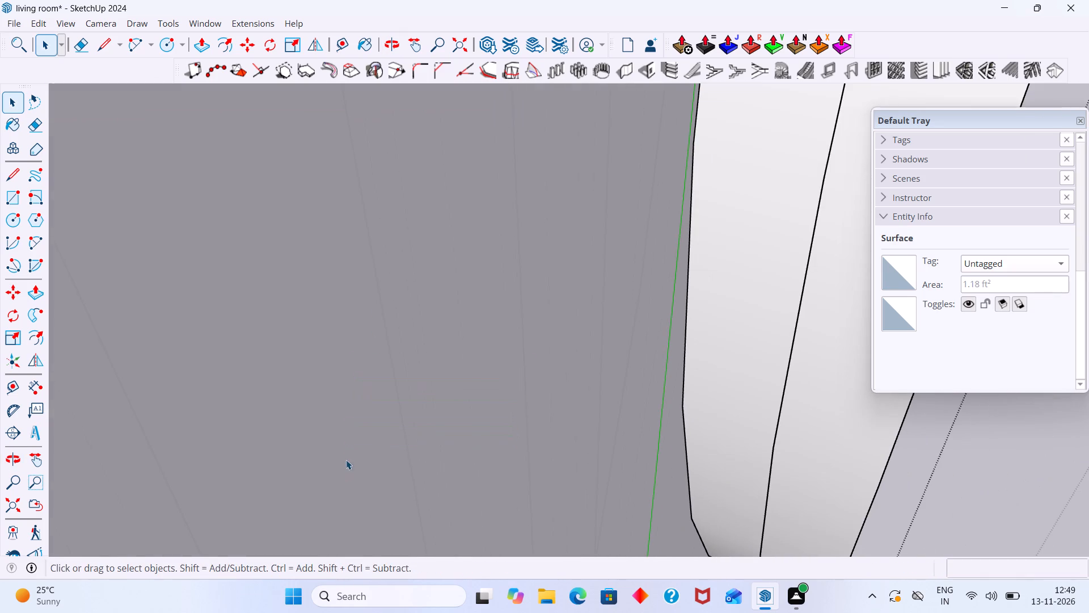
click(18, 503)
scroll(124, 477, down, 7)
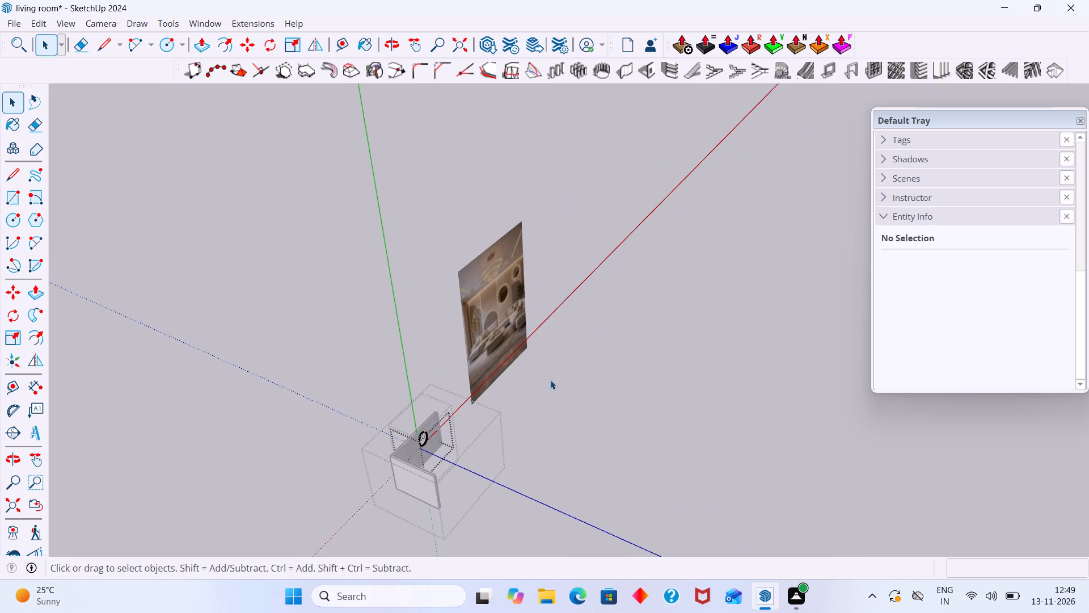
click(599, 380)
middle_drag(486, 435, 337, 410)
scroll(396, 401, up, 6)
click(442, 288)
Examine the whole feature wall beside the reference photo, comparing the panel below the round mirror.
scroll(404, 368, down, 2)
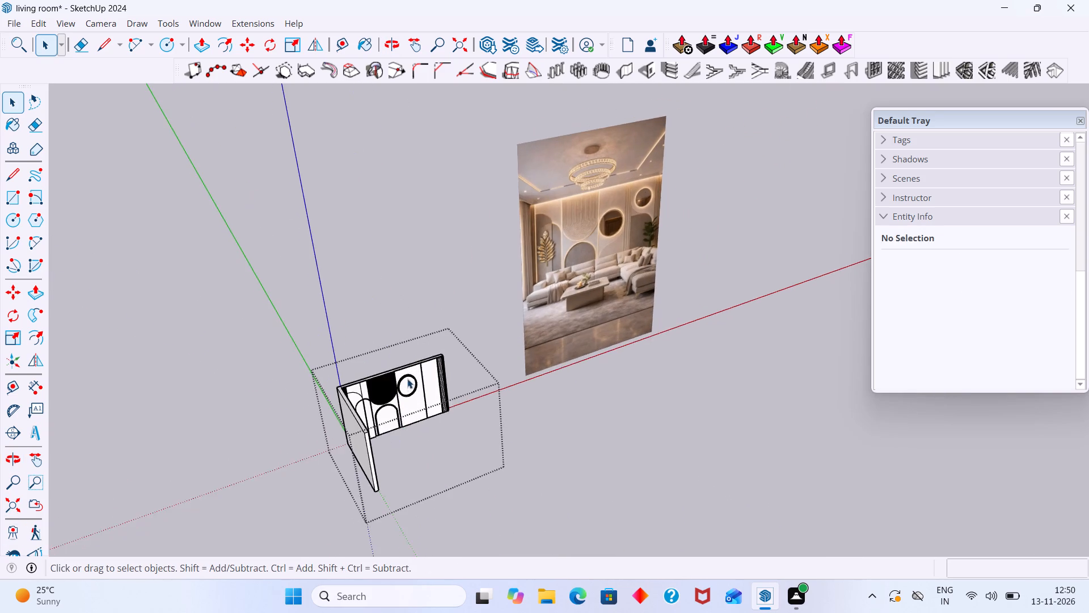
shift+middle_drag(390, 379, 212, 392)
scroll(265, 387, up, 6)
middle_drag(285, 402, 244, 376)
scroll(207, 377, up, 7)
middle_drag(213, 387, 316, 370)
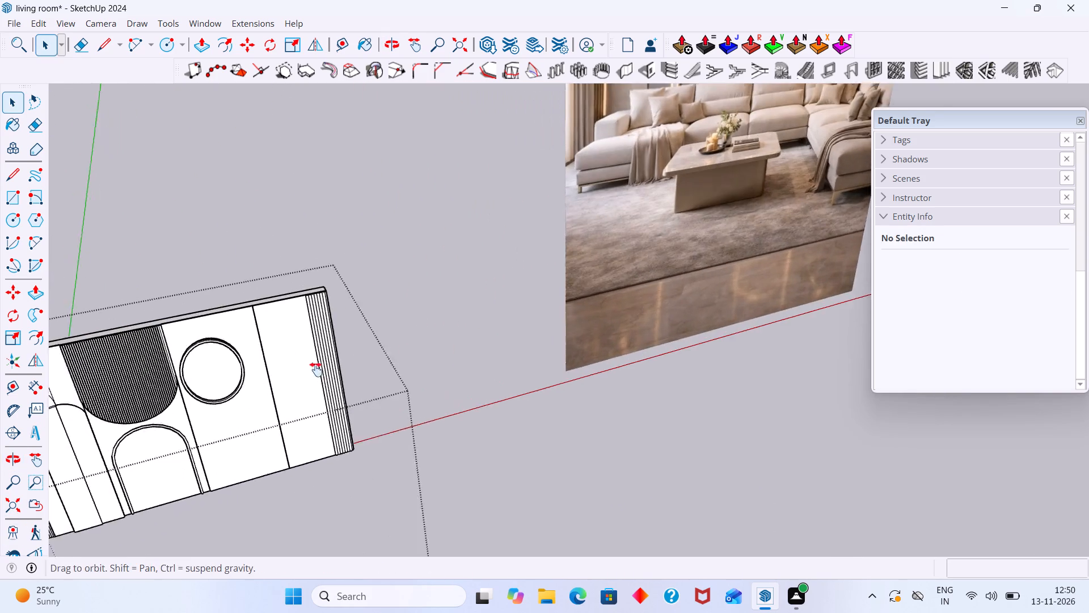
middle_drag(316, 370, 333, 363)
scroll(333, 363, down, 7)
middle_drag(372, 406, 338, 458)
scroll(271, 449, up, 2)
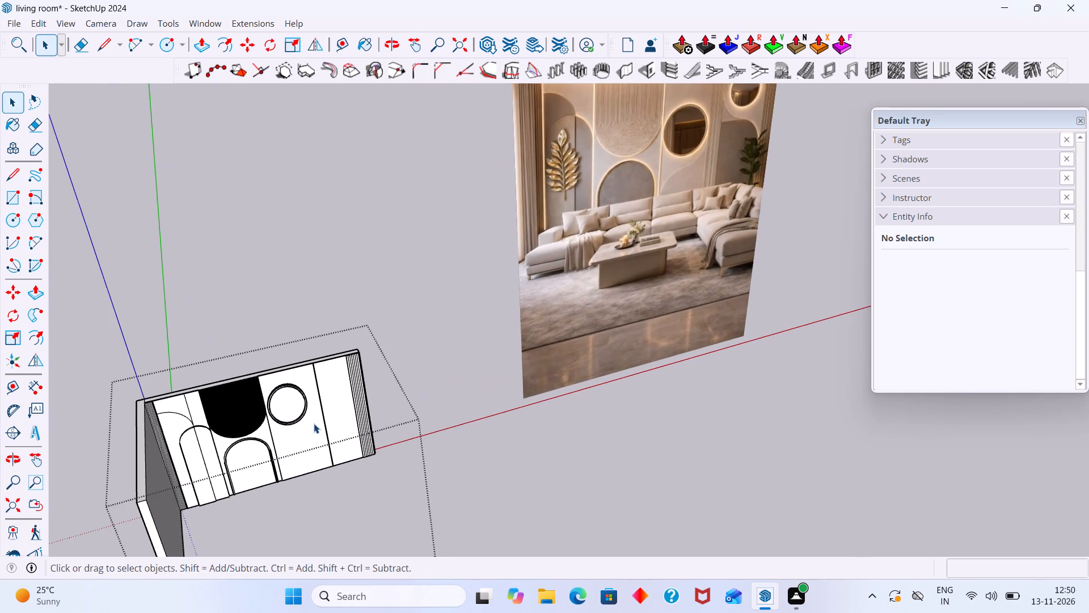
middle_drag(331, 422, 297, 393)
scroll(304, 392, down, 2)
middle_drag(335, 415, 331, 402)
scroll(330, 387, up, 2)
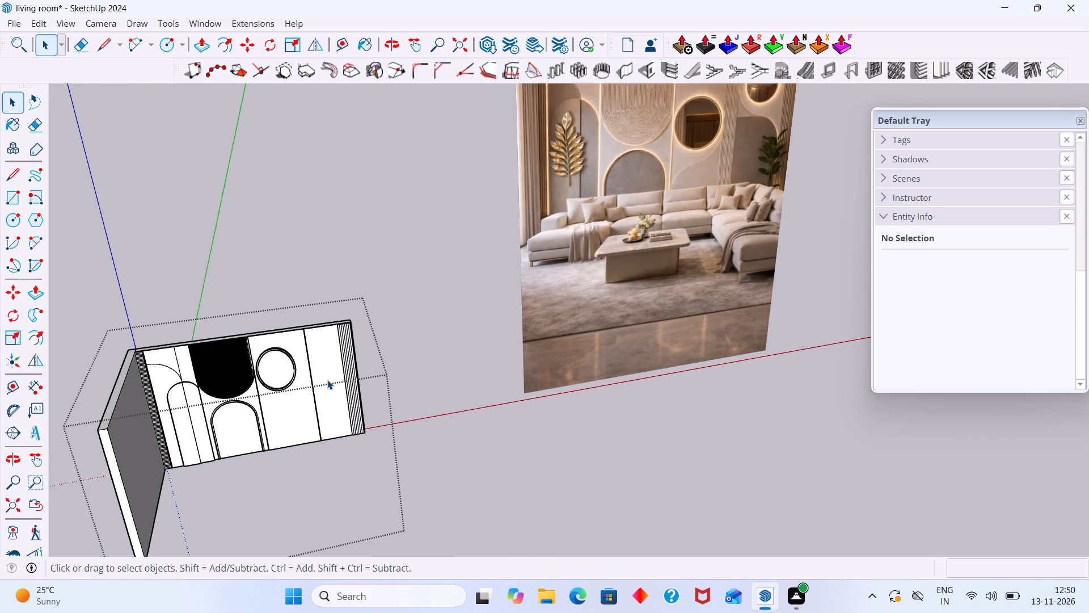
middle_drag(327, 380, 320, 359)
shift+middle_drag(322, 358, 343, 409)
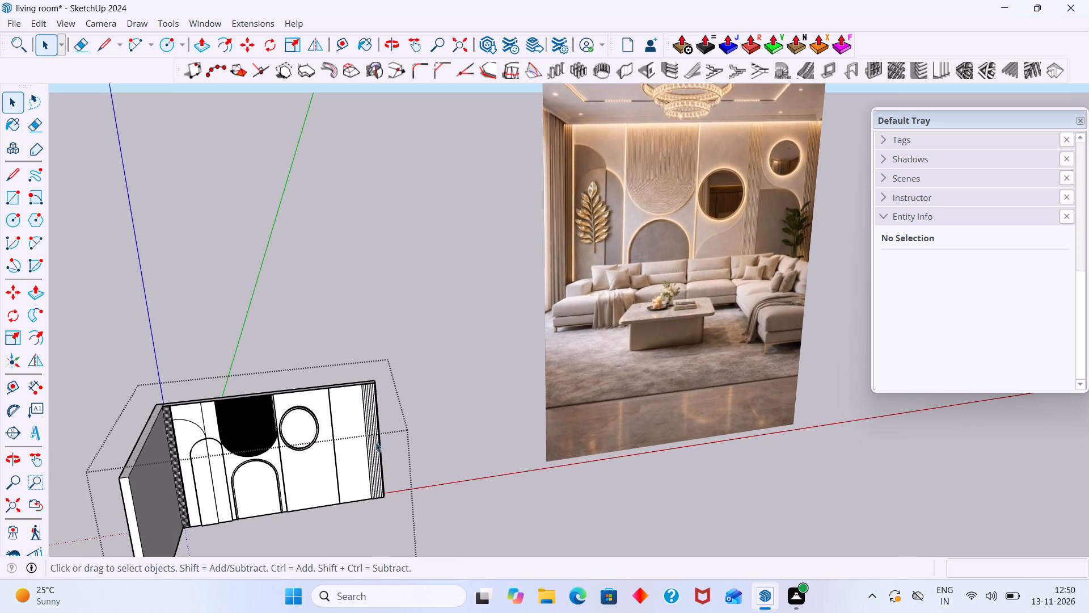
shift+middle_drag(354, 435, 316, 428)
scroll(273, 471, up, 1)
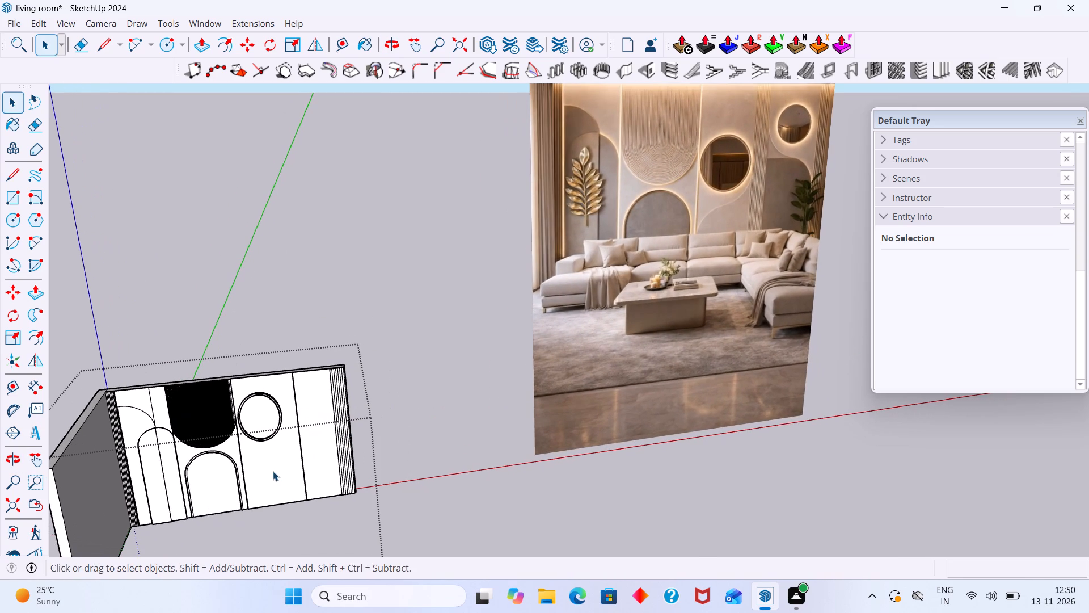
middle_drag(278, 468, 256, 486)
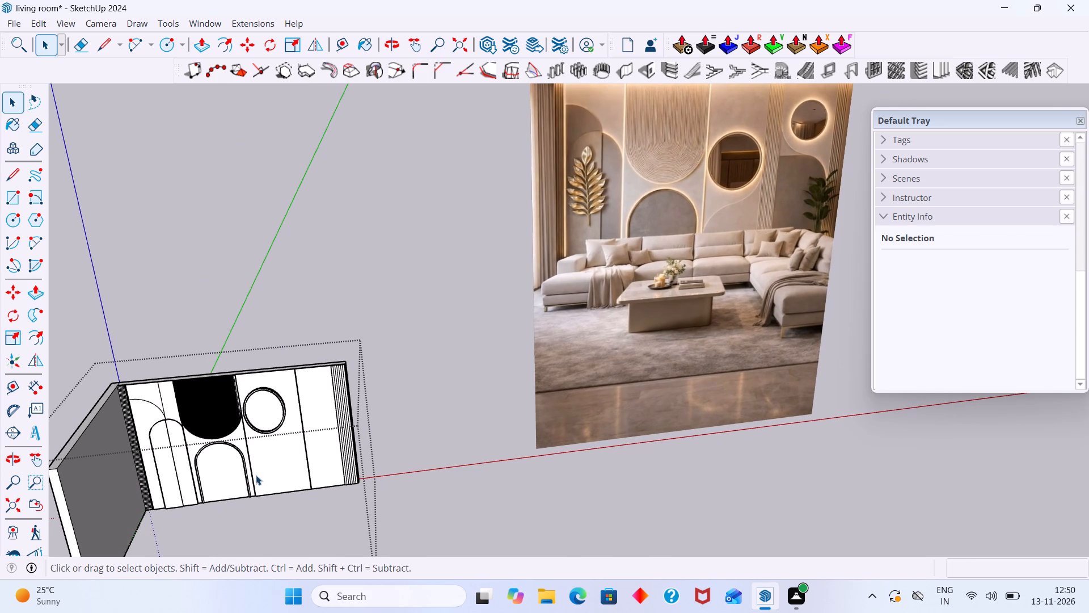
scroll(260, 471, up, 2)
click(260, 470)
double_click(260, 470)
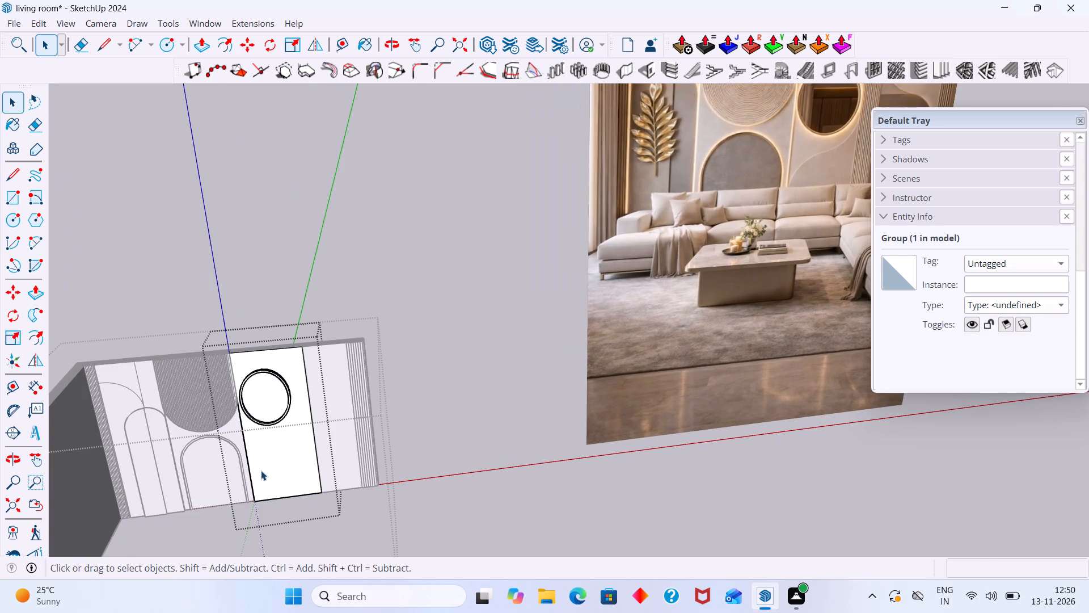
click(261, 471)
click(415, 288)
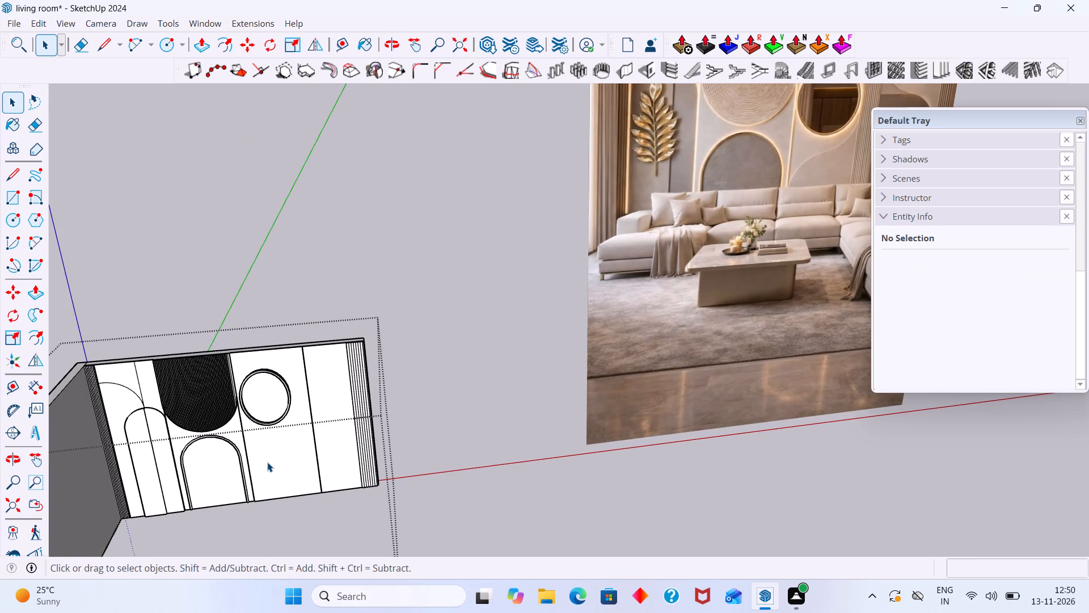
Inside the mirror's panel group, draw a tangent arc about 3' 11" long with a 7" bulge, rising from the panel's bottom-left corner.
scroll(254, 473, up, 2)
click(260, 470)
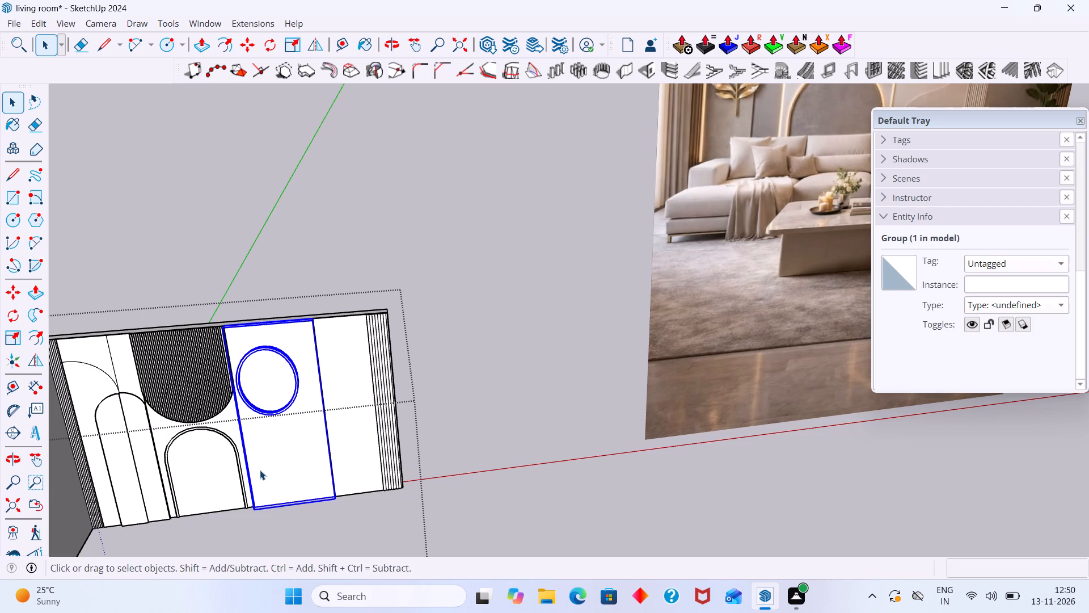
double_click(260, 470)
click(264, 475)
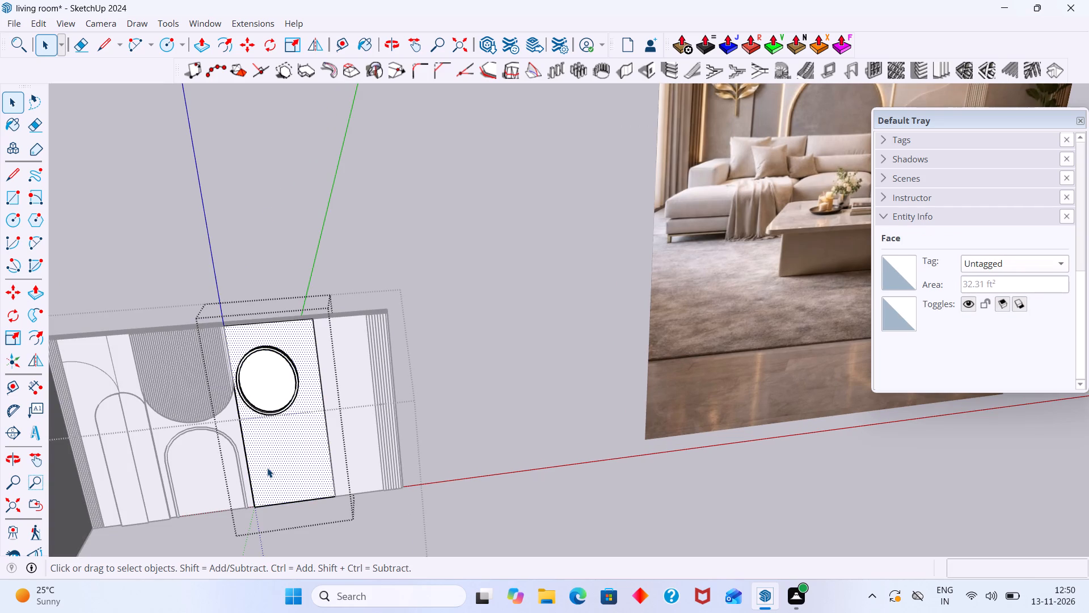
key(a)
scroll(260, 470, up, 5)
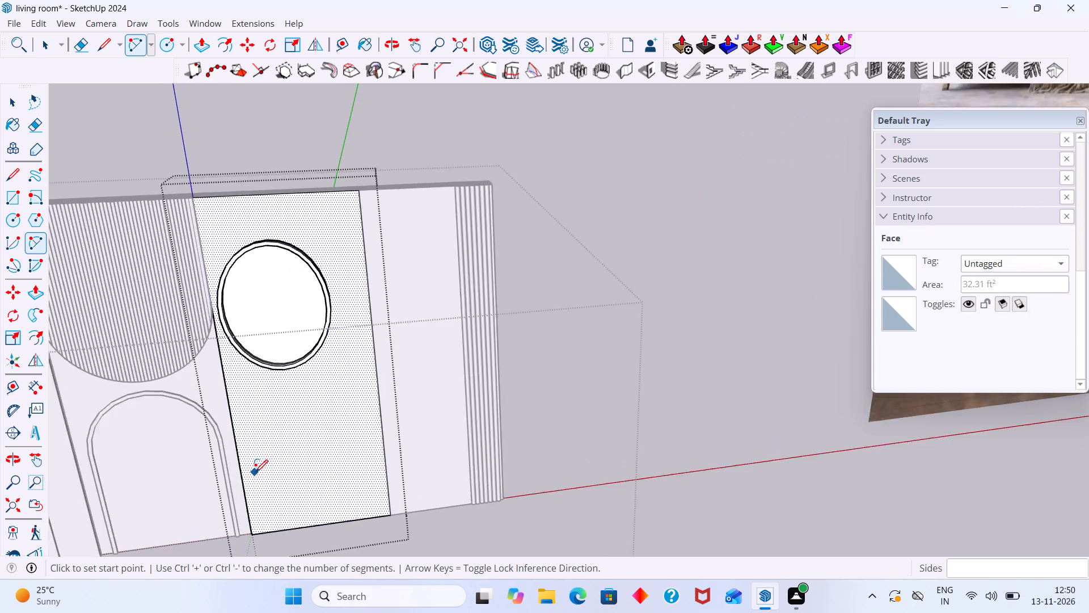
scroll(255, 472, up, 2)
middle_drag(255, 472, 298, 471)
scroll(258, 483, up, 3)
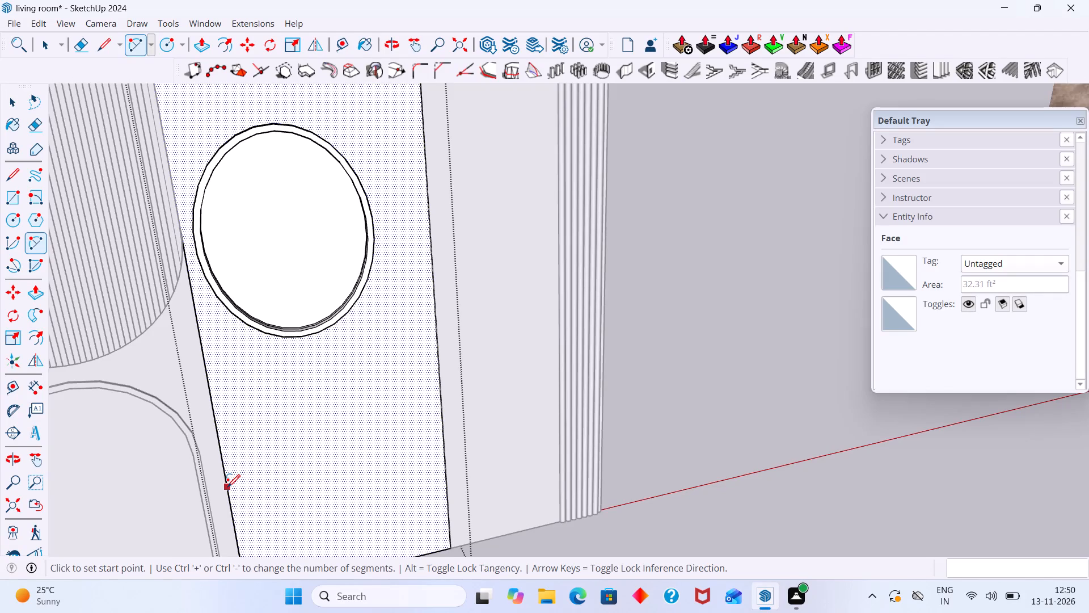
click(227, 487)
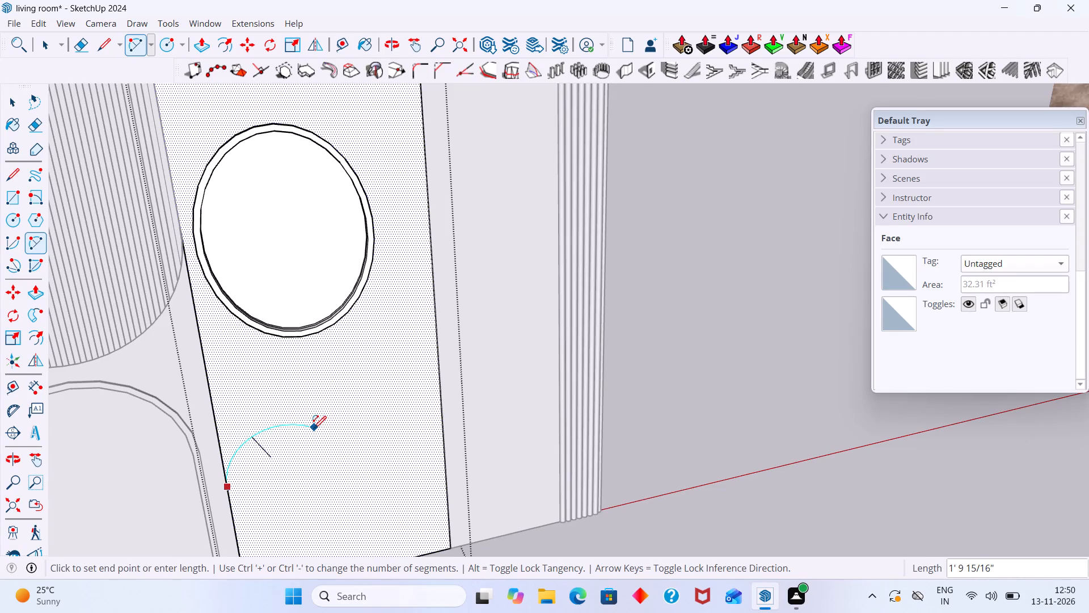
key(Escape)
scroll(280, 507, down, 7)
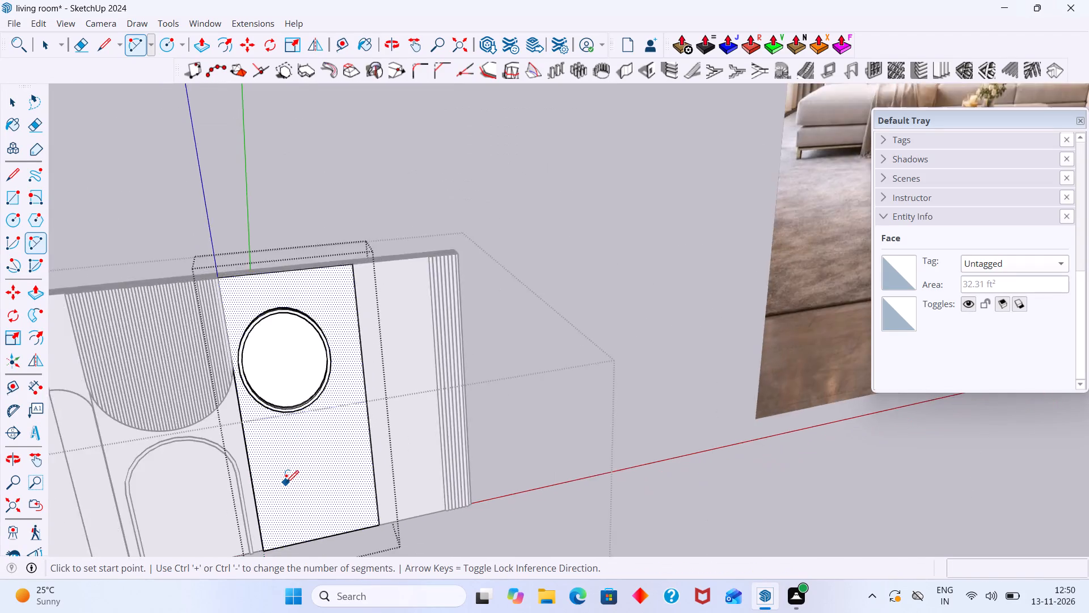
scroll(286, 483, down, 6)
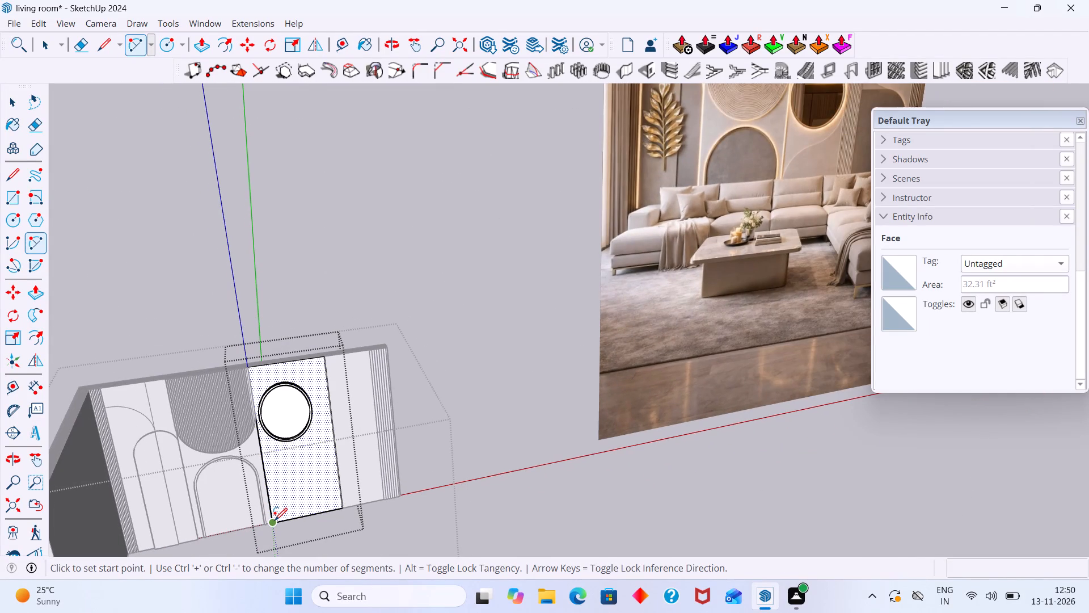
click(275, 520)
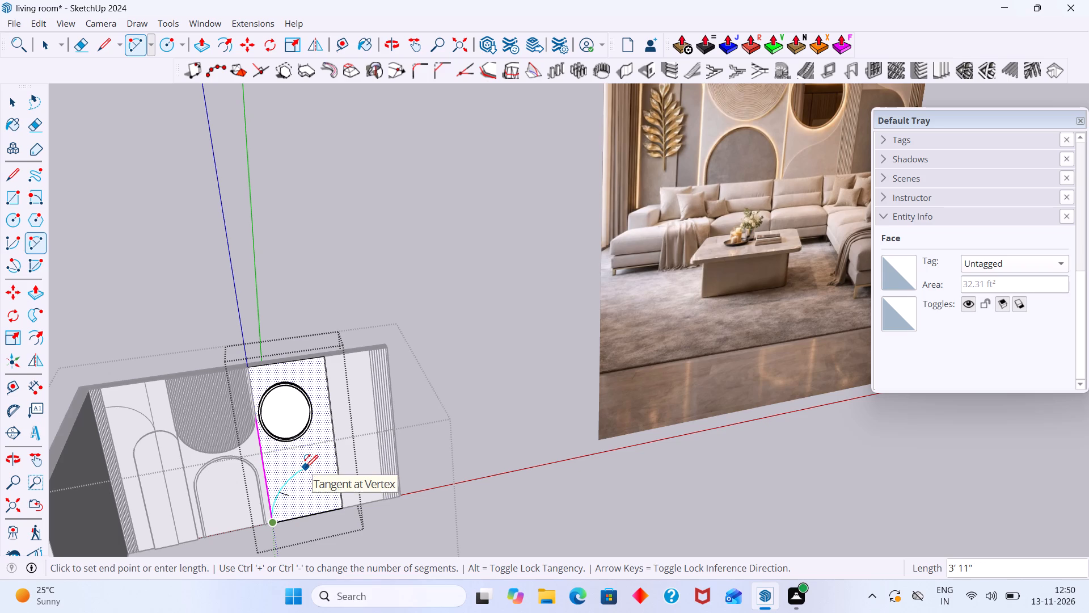
click(305, 467)
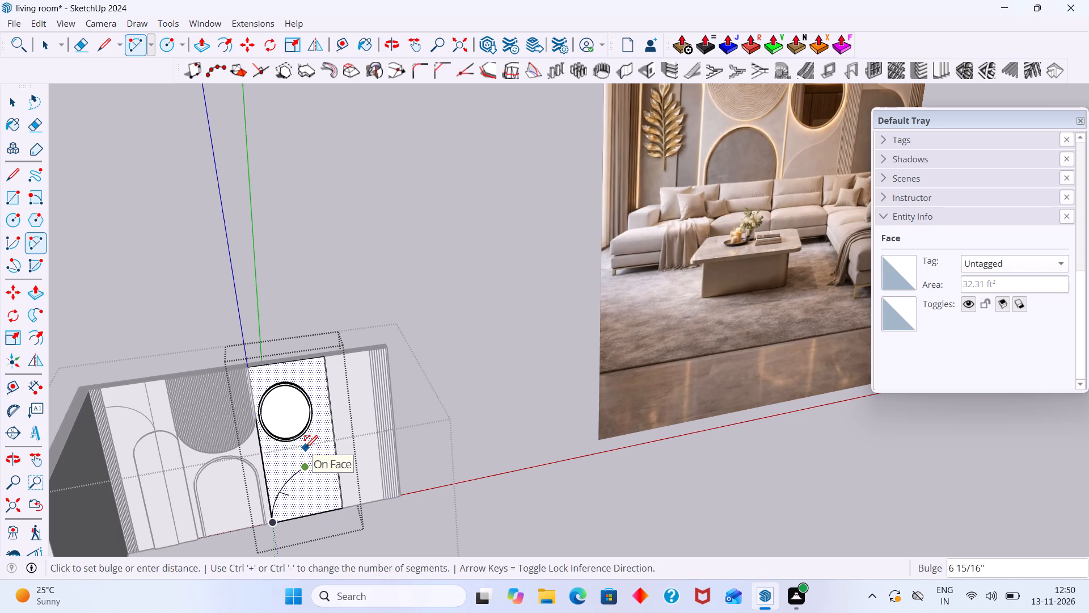
click(305, 448)
Continue the curve with a tangent arc about 3' 3" long up to the panel's right edge, completing an S-curve, and leave the groups.
click(306, 468)
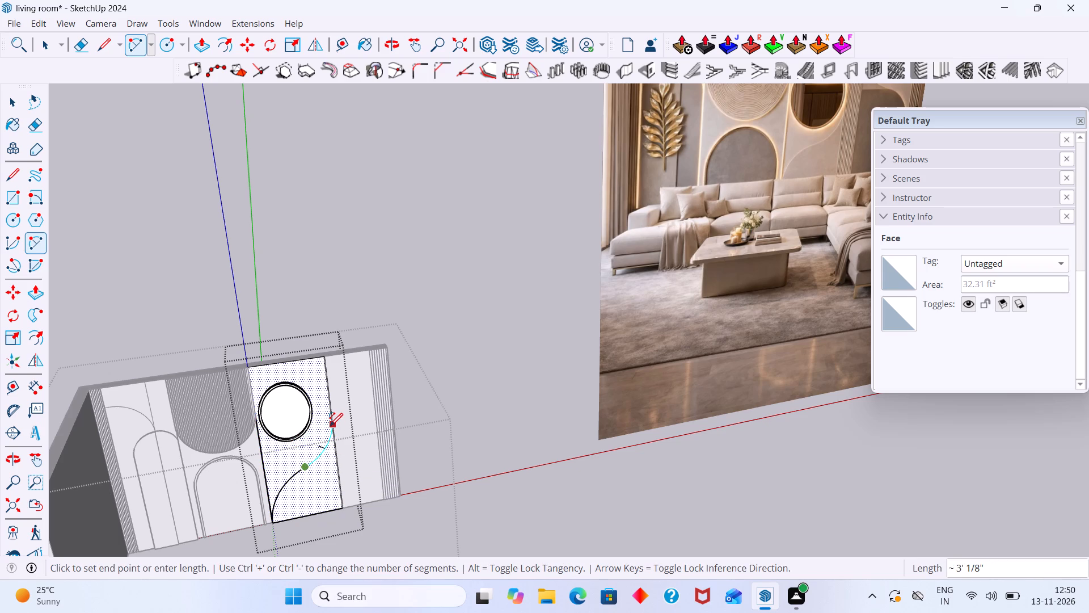
double_click(330, 422)
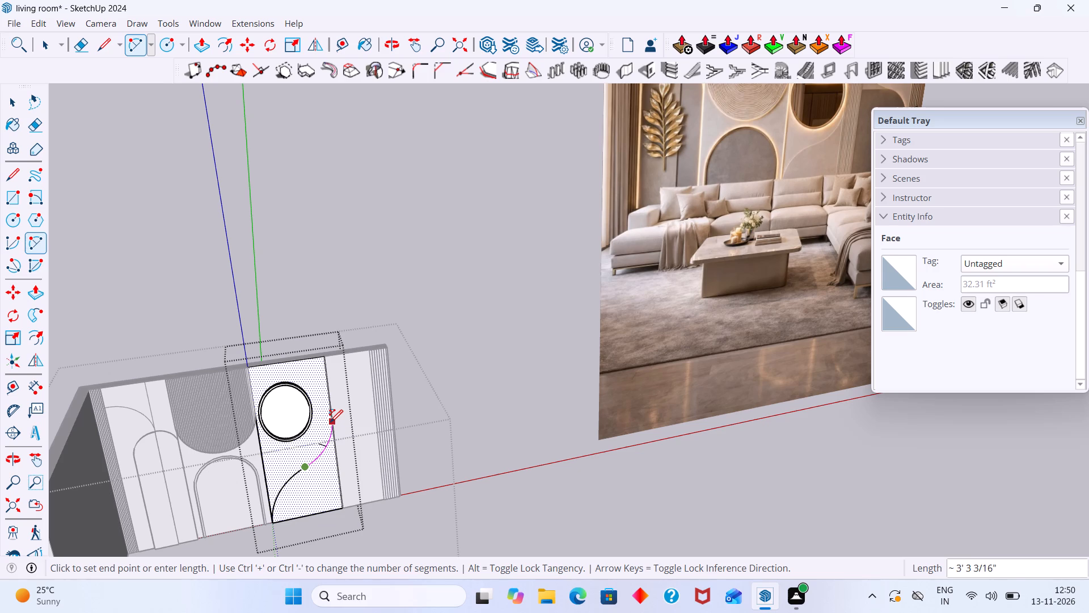
key(space)
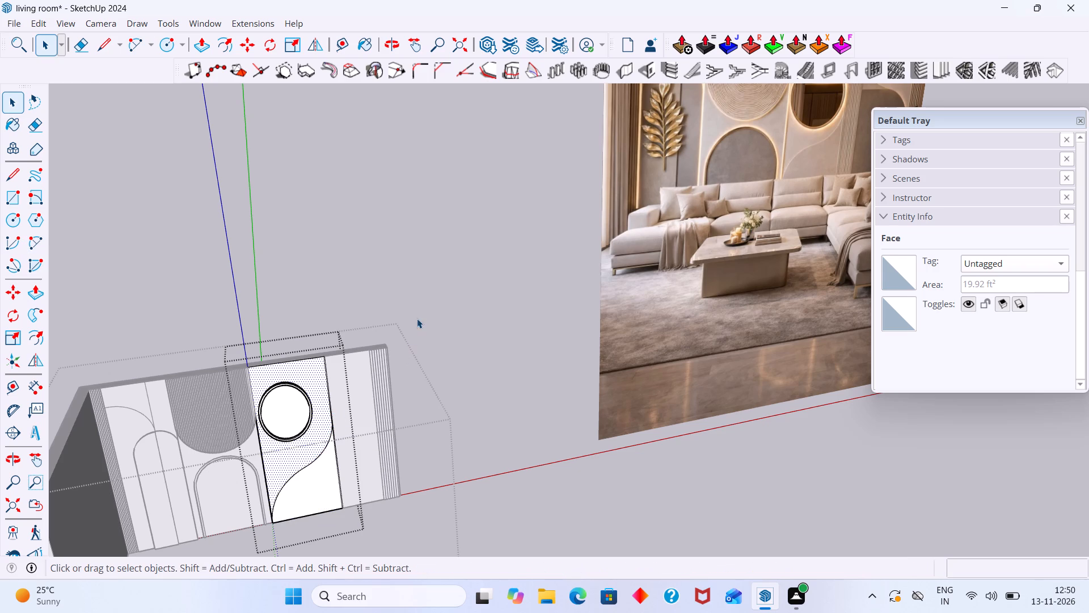
click(417, 318)
scroll(343, 416, down, 1)
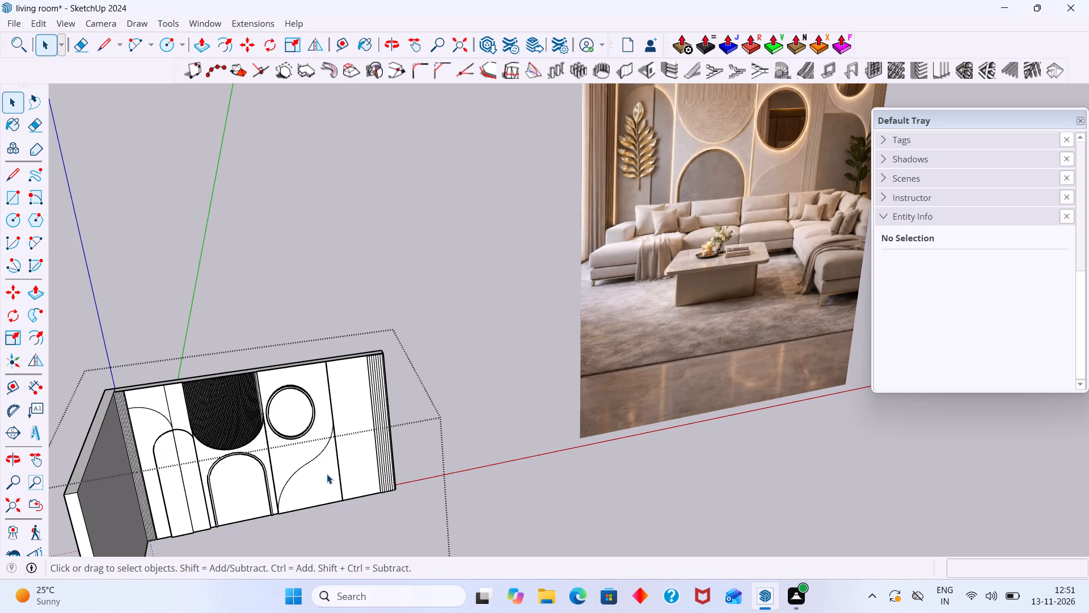
scroll(332, 497, down, 10)
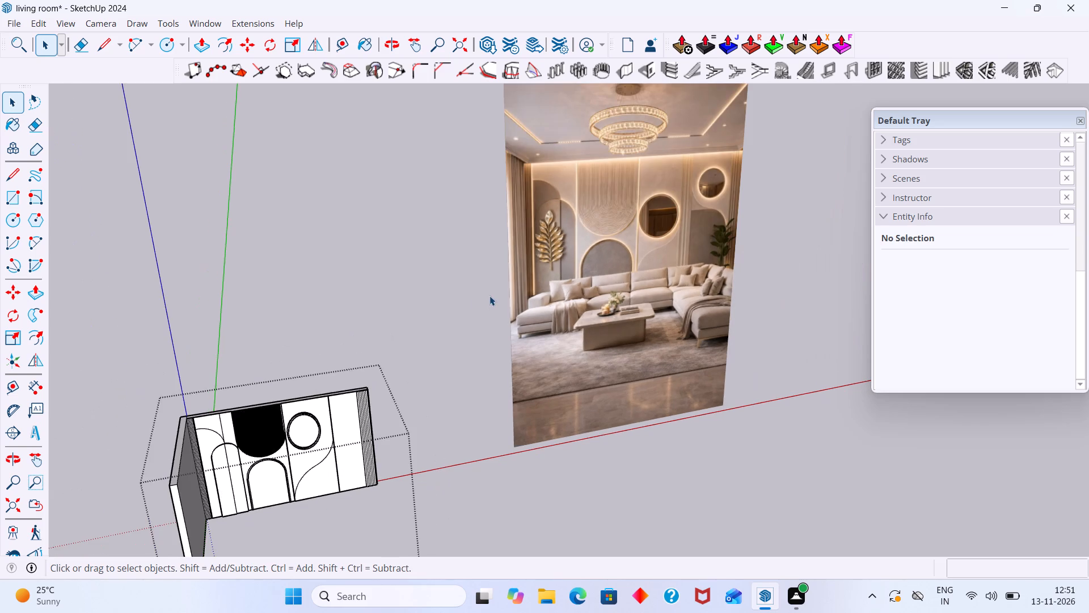
click(466, 303)
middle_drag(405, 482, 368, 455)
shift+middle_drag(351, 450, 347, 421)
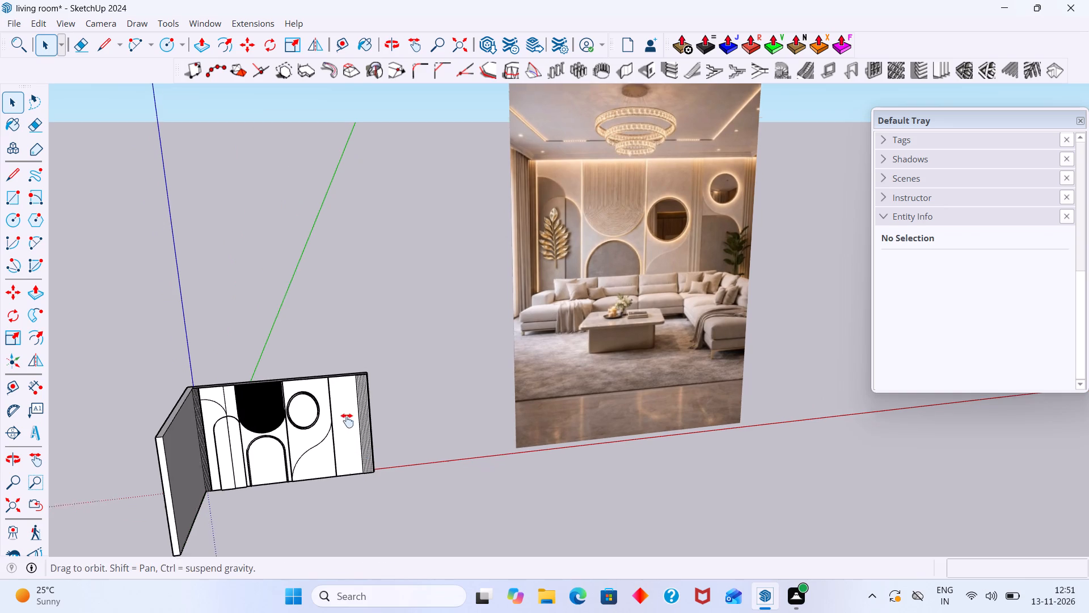
Examine closely where the S-curve meets the bottom-left corner of the panel beneath the round mirror.
shift+middle_drag(347, 421, 336, 387)
middle_drag(323, 439, 323, 518)
shift+scroll(323, 518, up, 17)
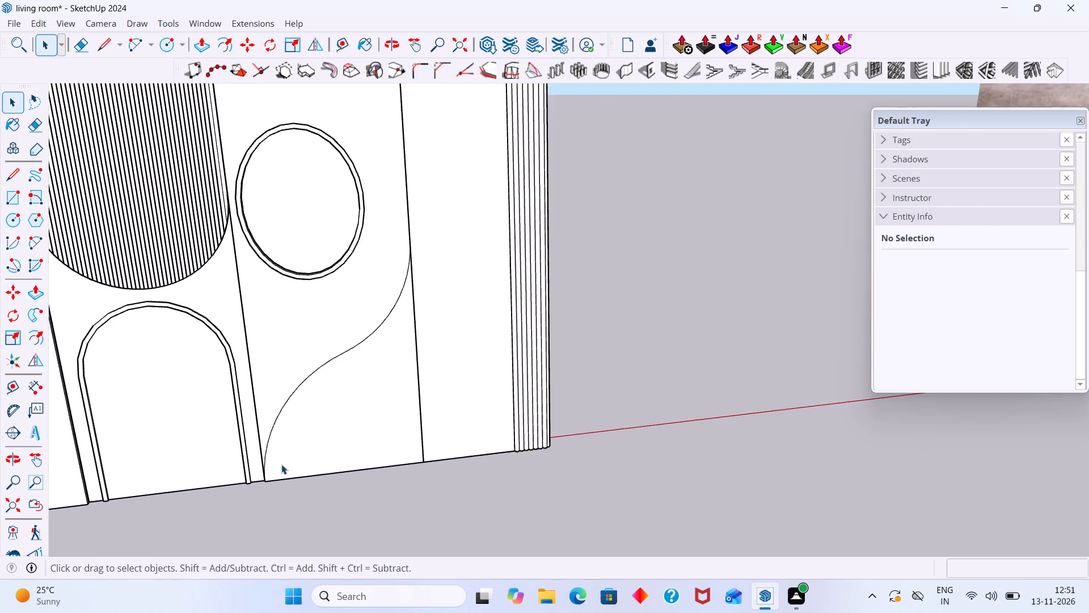
shift+scroll(281, 464, up, 4)
scroll(288, 430, down, 2)
scroll(271, 442, up, 11)
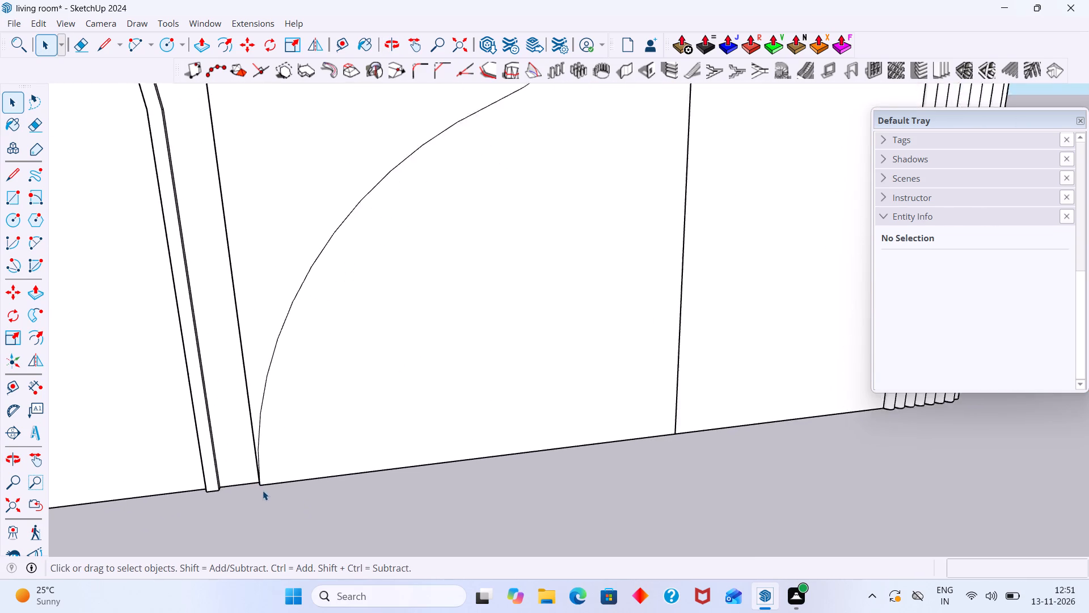
scroll(263, 490, up, 20)
scroll(263, 490, up, 4)
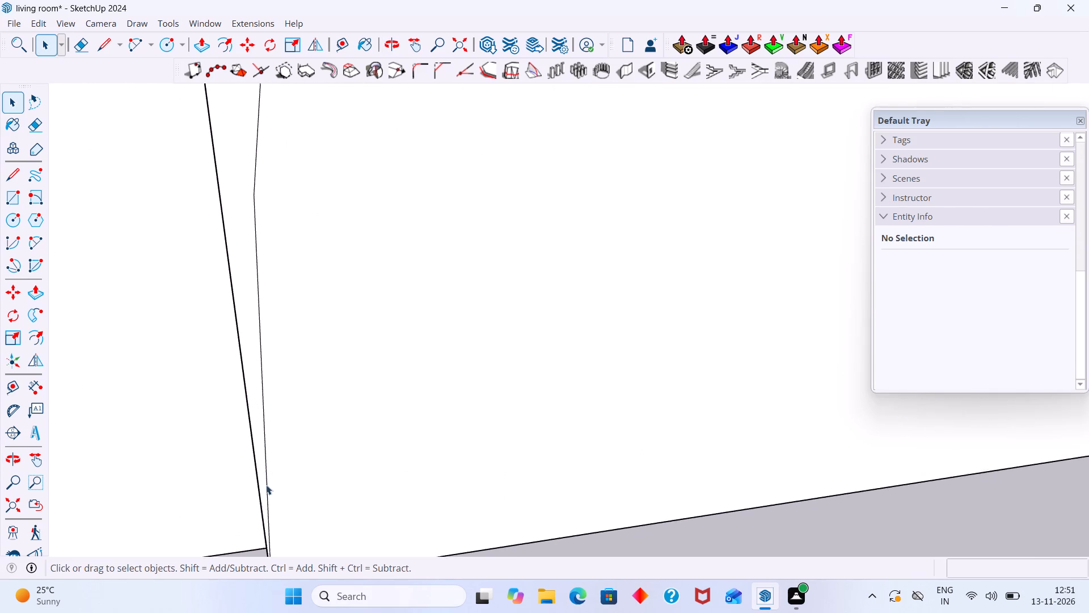
scroll(266, 485, up, 1)
middle_drag(270, 485, 282, 389)
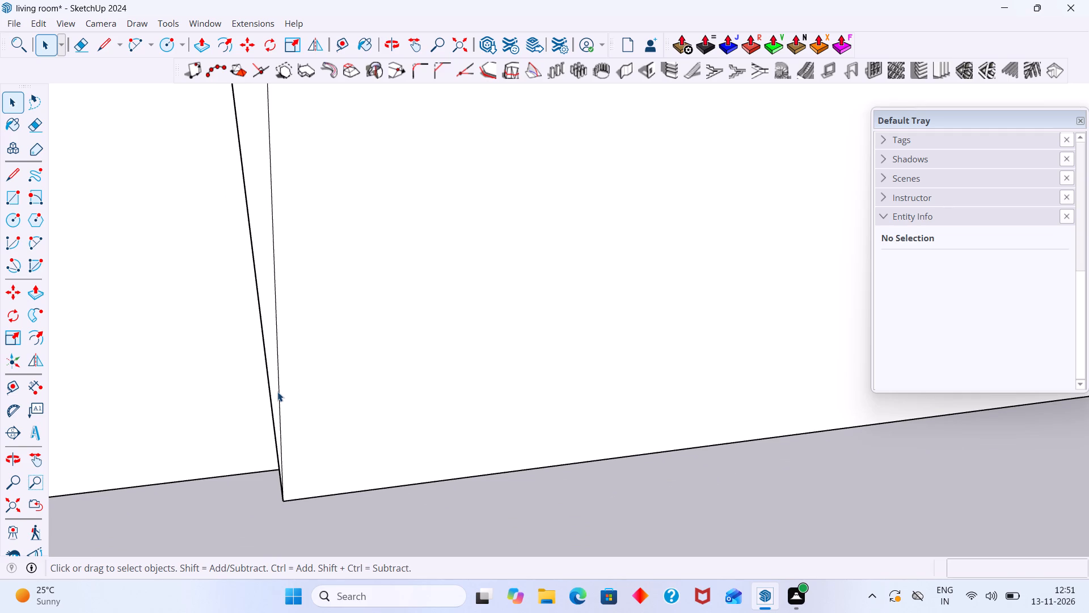
scroll(269, 485, up, 9)
scroll(292, 410, up, 6)
shift+middle_drag(291, 503, 315, 339)
scroll(309, 387, up, 20)
scroll(309, 387, up, 3)
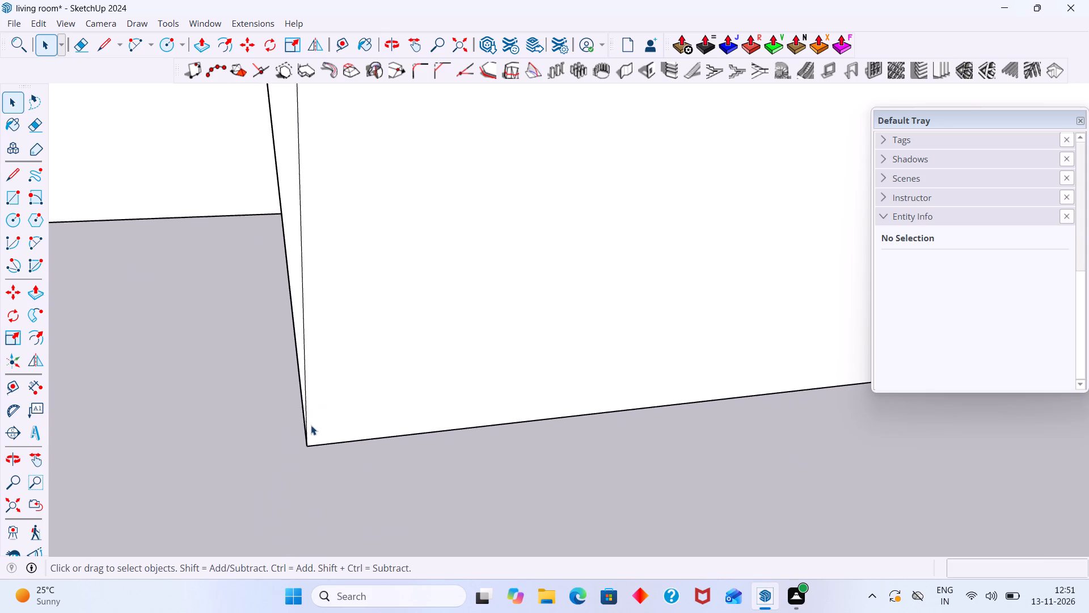
scroll(311, 425, up, 2)
middle_drag(310, 442, 311, 405)
scroll(310, 442, up, 1)
scroll(311, 406, up, 20)
scroll(311, 406, up, 1)
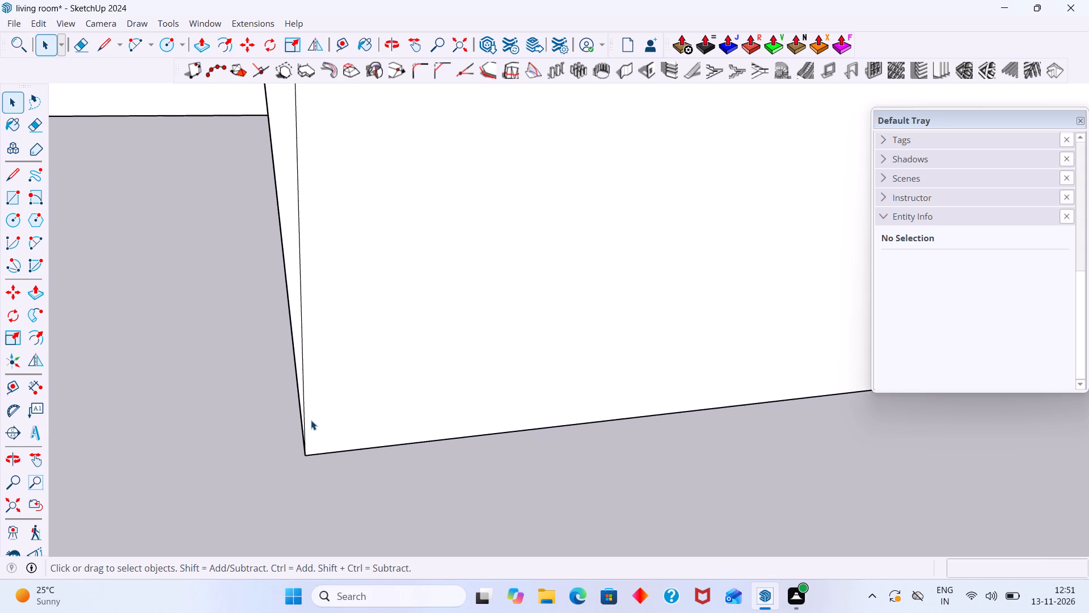
scroll(311, 420, up, 12)
shift+middle_drag(309, 456, 311, 436)
scroll(315, 442, down, 9)
middle_drag(322, 441, 314, 414)
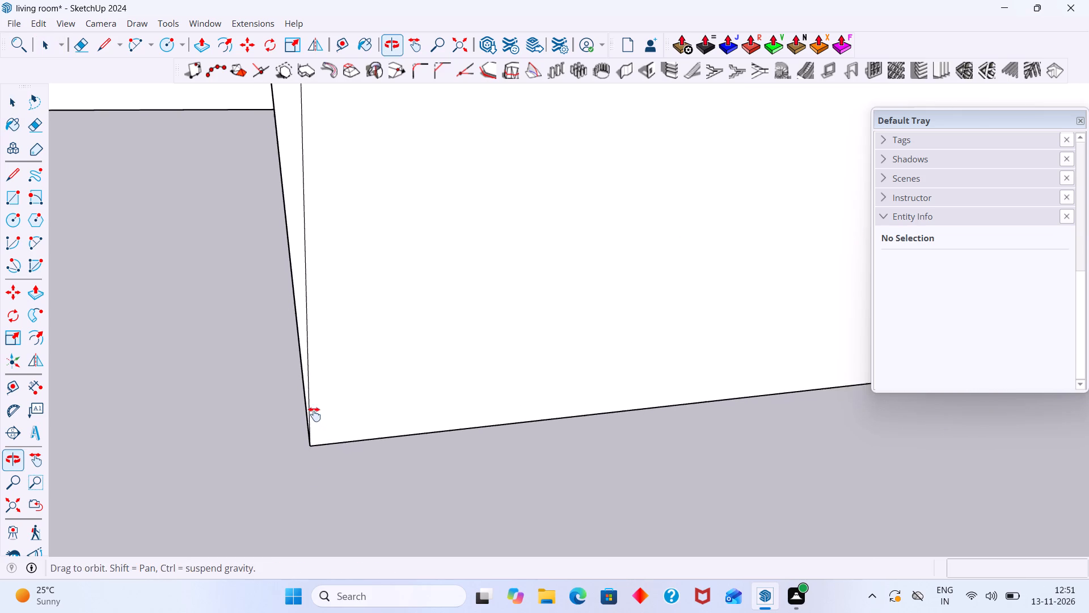
middle_drag(314, 414, 315, 414)
scroll(316, 417, up, 6)
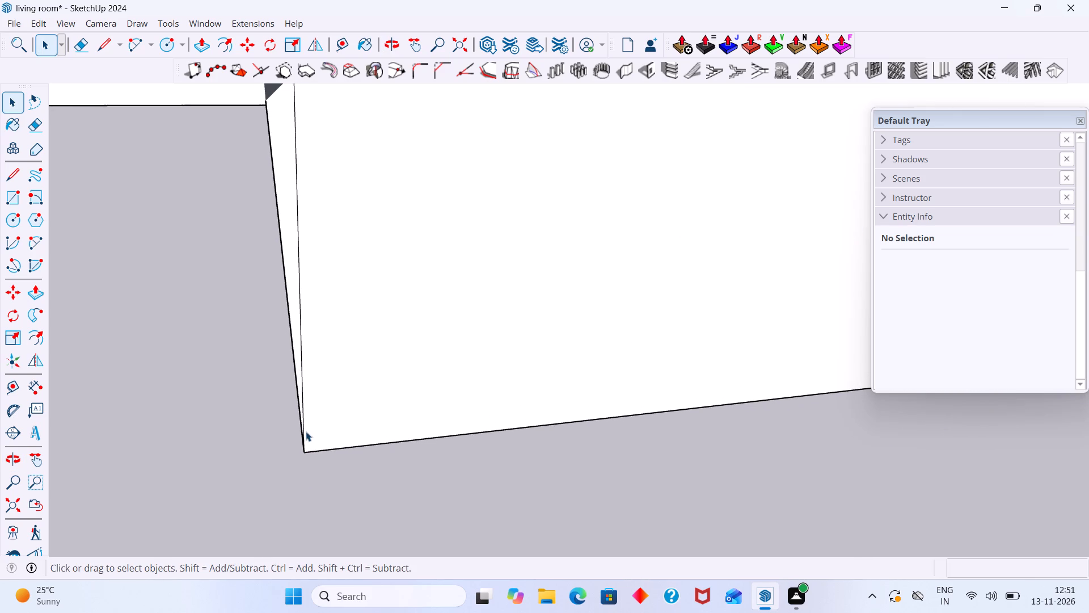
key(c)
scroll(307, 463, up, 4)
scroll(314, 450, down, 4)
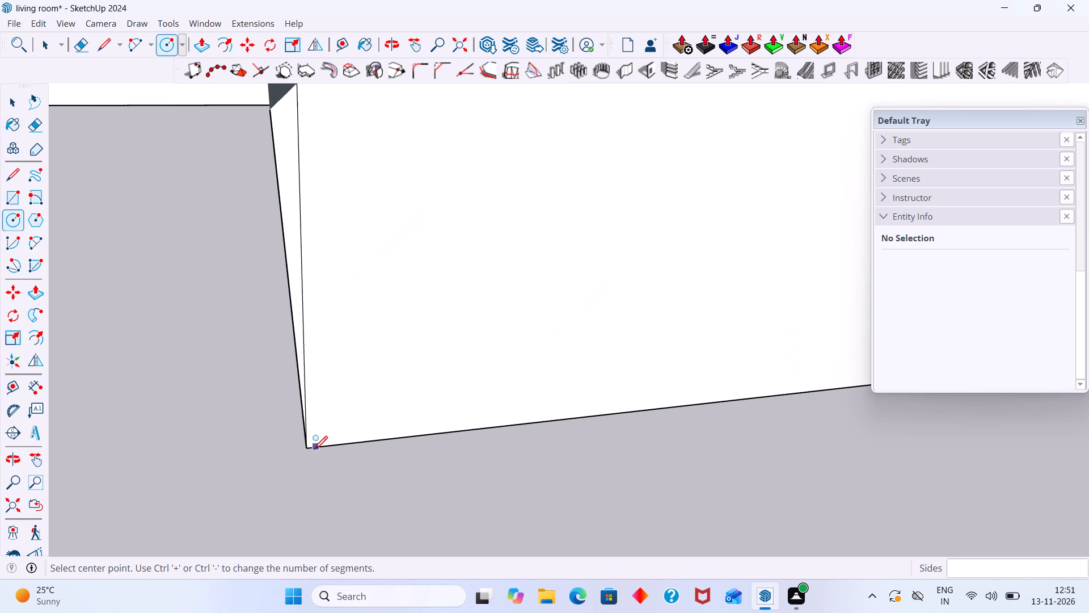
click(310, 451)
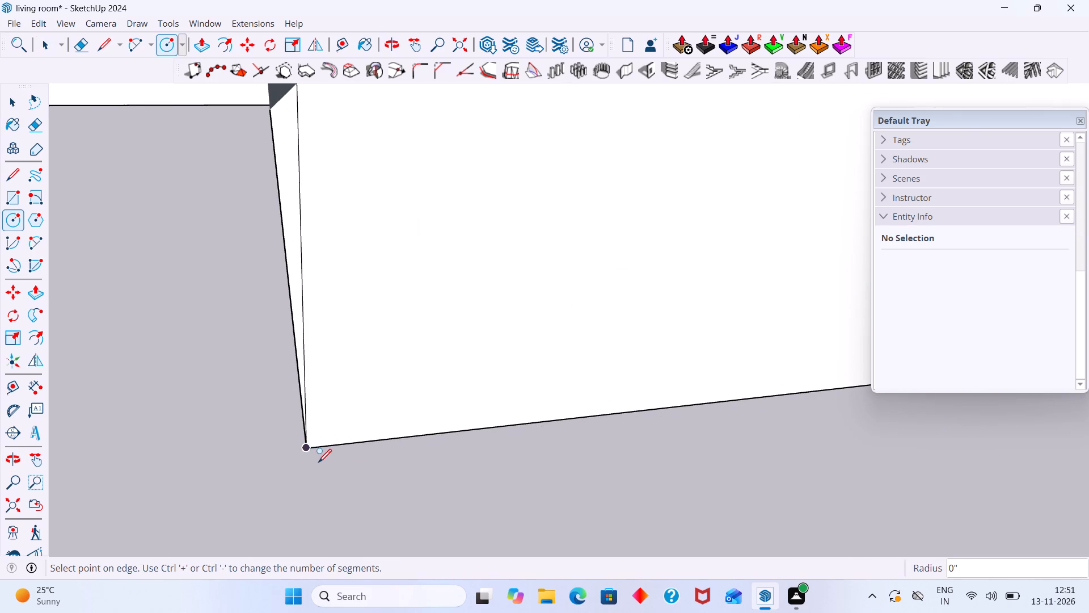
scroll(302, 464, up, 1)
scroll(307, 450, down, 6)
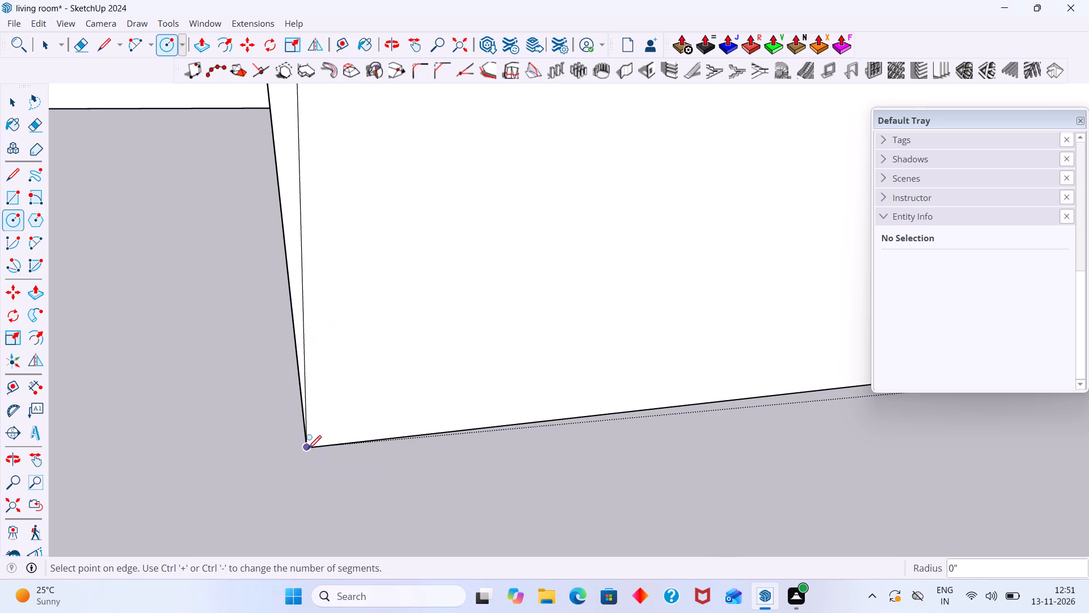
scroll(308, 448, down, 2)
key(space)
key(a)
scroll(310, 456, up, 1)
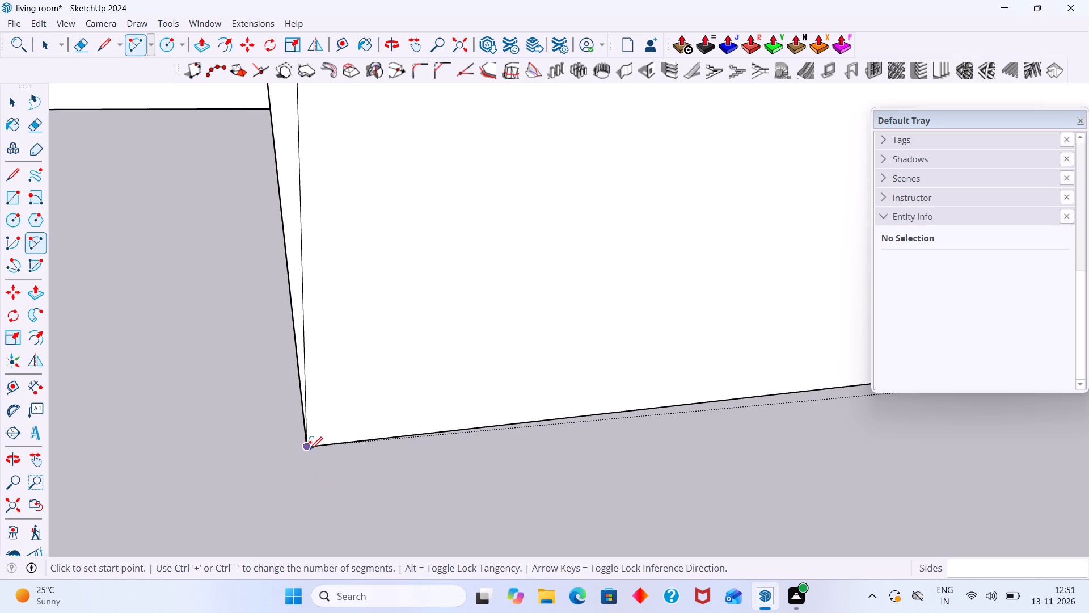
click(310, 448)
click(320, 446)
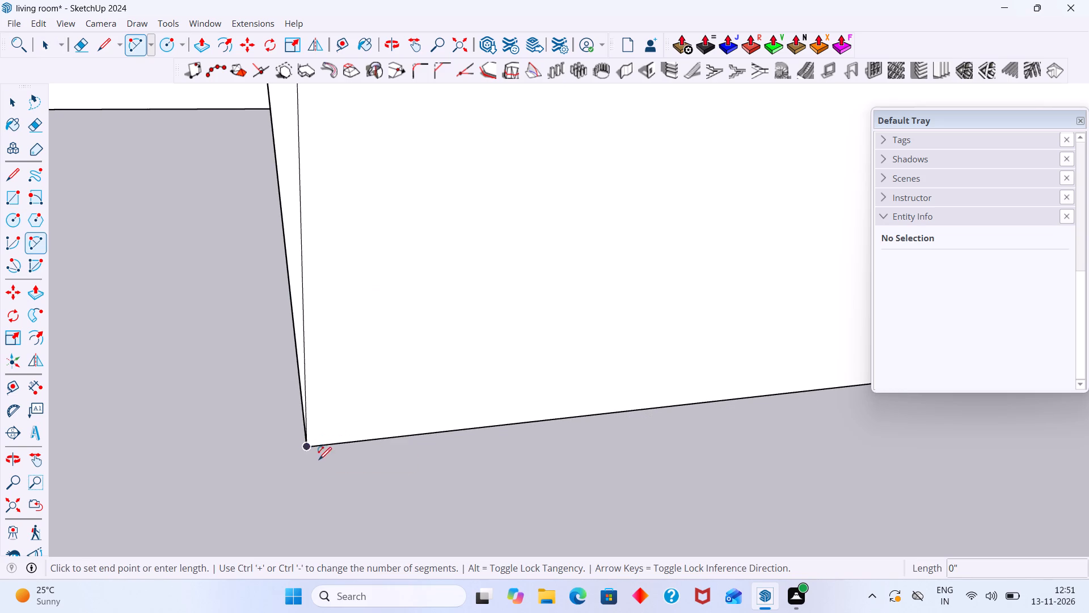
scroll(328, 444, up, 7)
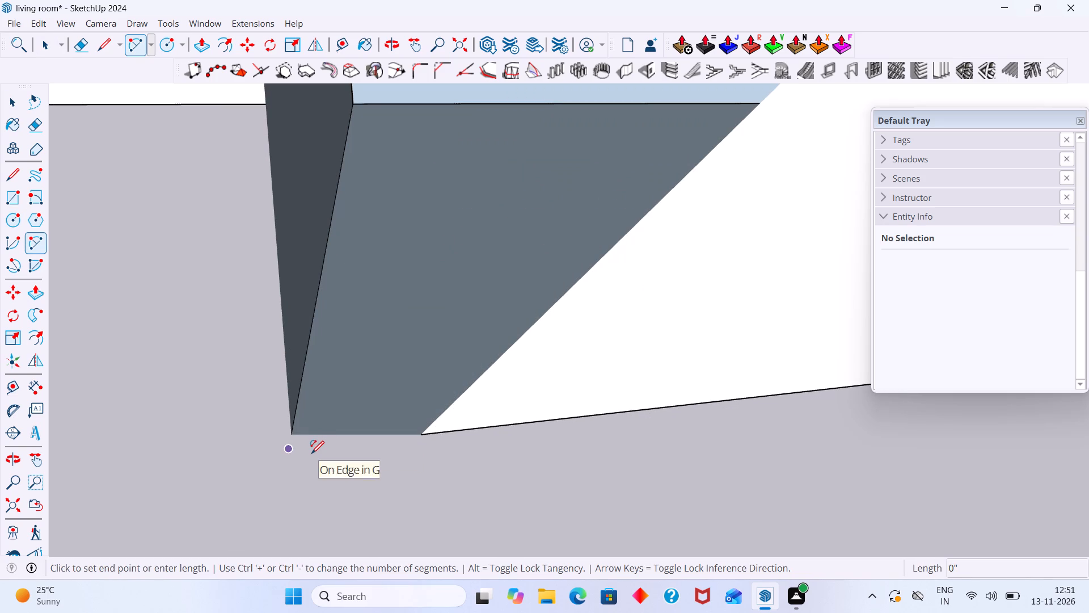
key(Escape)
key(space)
Open the mirror's panel group for editing and select the lower arc of the S-curve.
scroll(320, 450, down, 18)
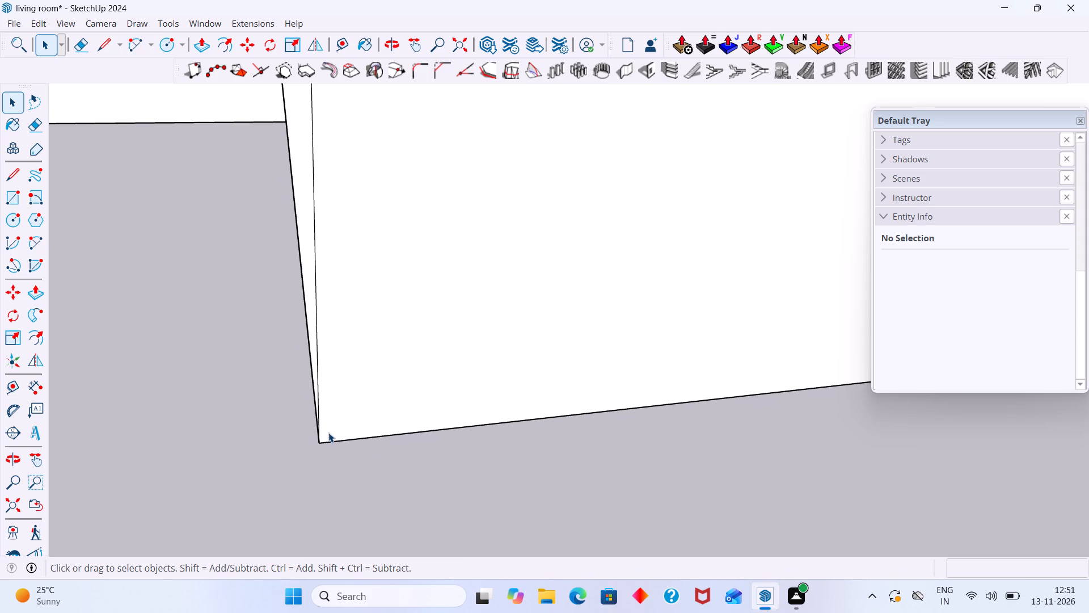
scroll(315, 373, up, 8)
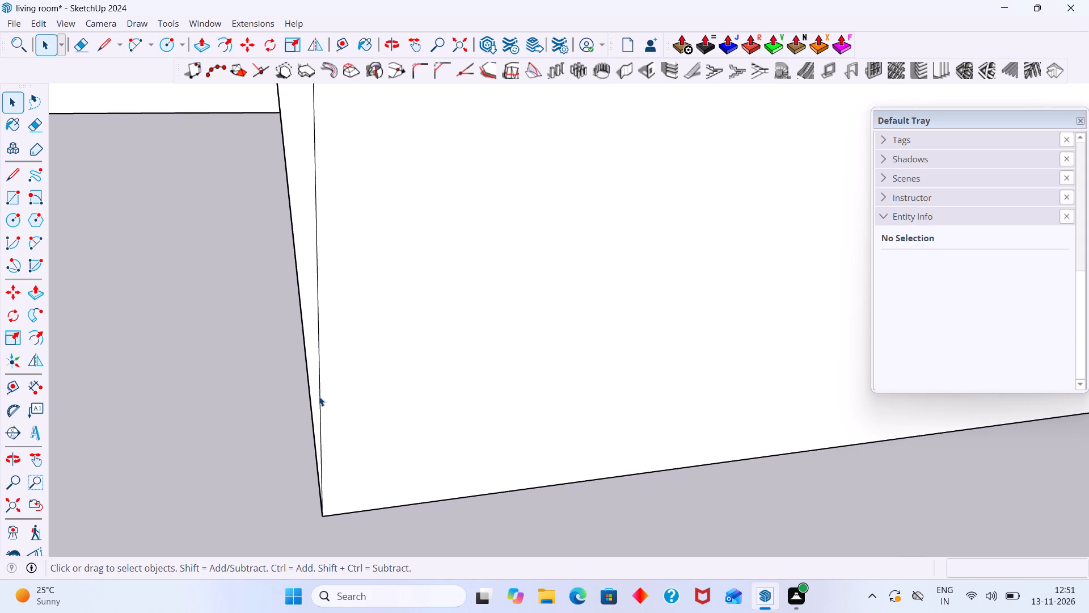
click(319, 397)
double_click(319, 397)
click(319, 401)
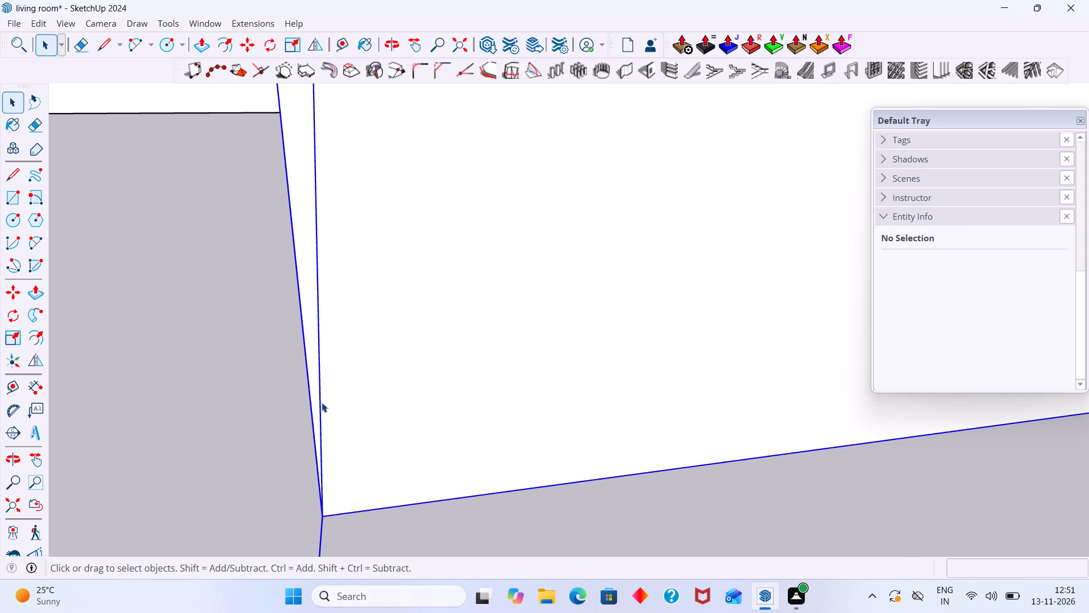
click(322, 402)
double_click(322, 406)
click(319, 408)
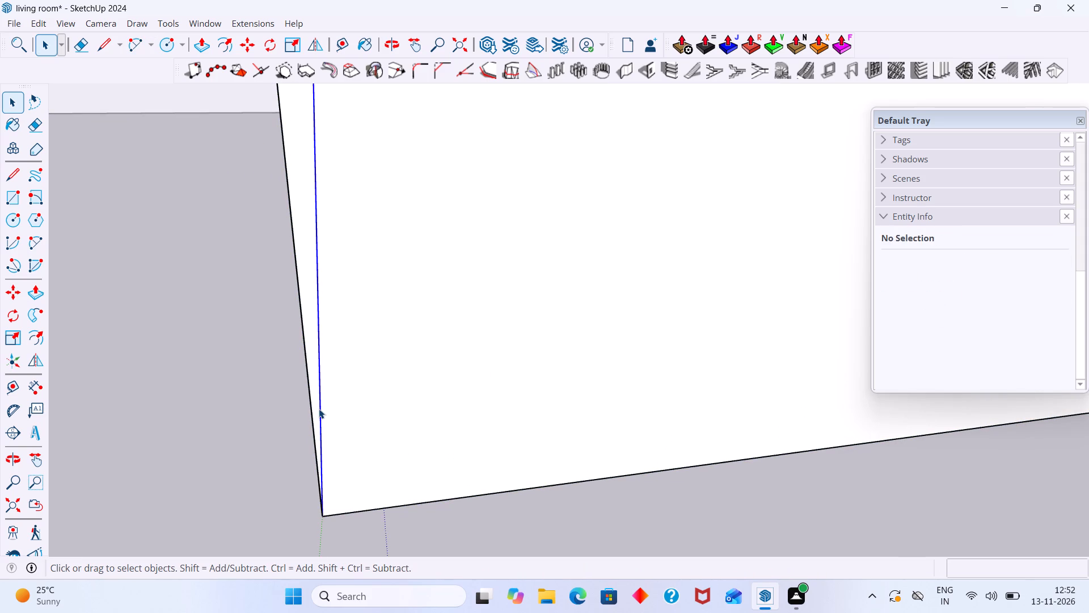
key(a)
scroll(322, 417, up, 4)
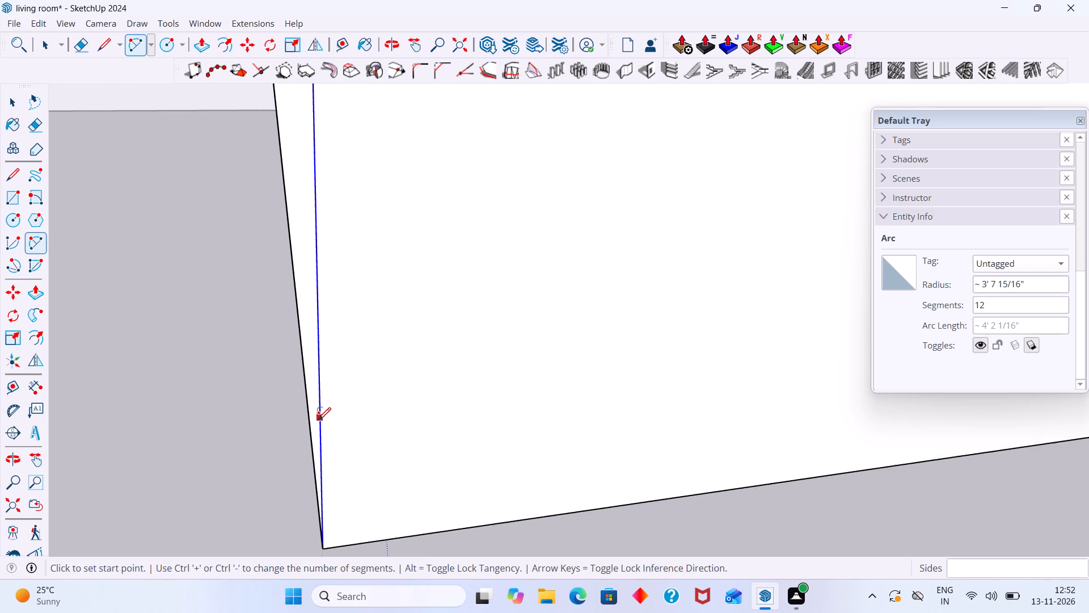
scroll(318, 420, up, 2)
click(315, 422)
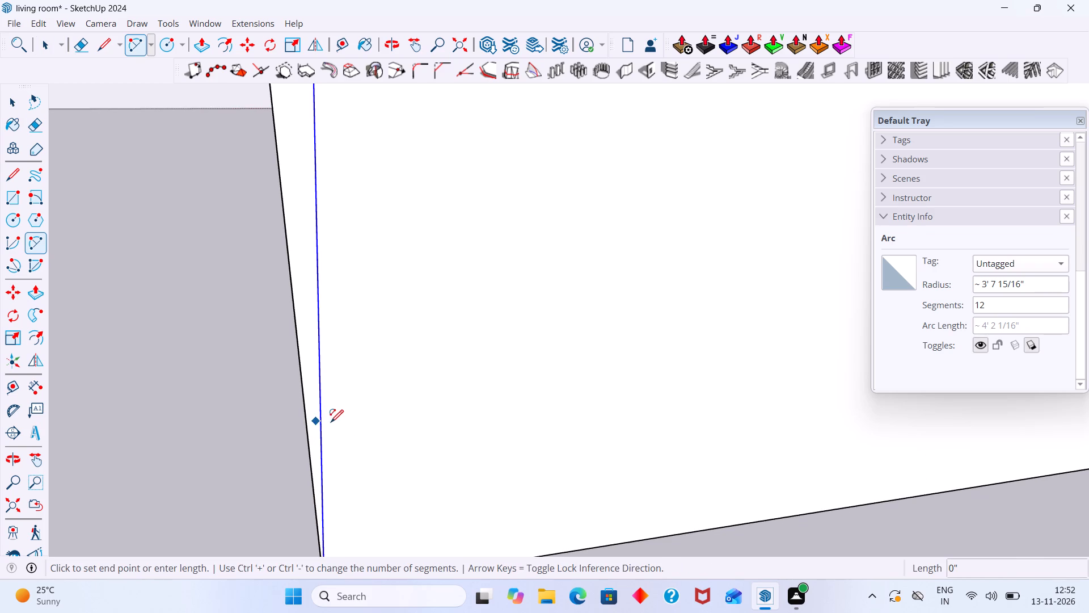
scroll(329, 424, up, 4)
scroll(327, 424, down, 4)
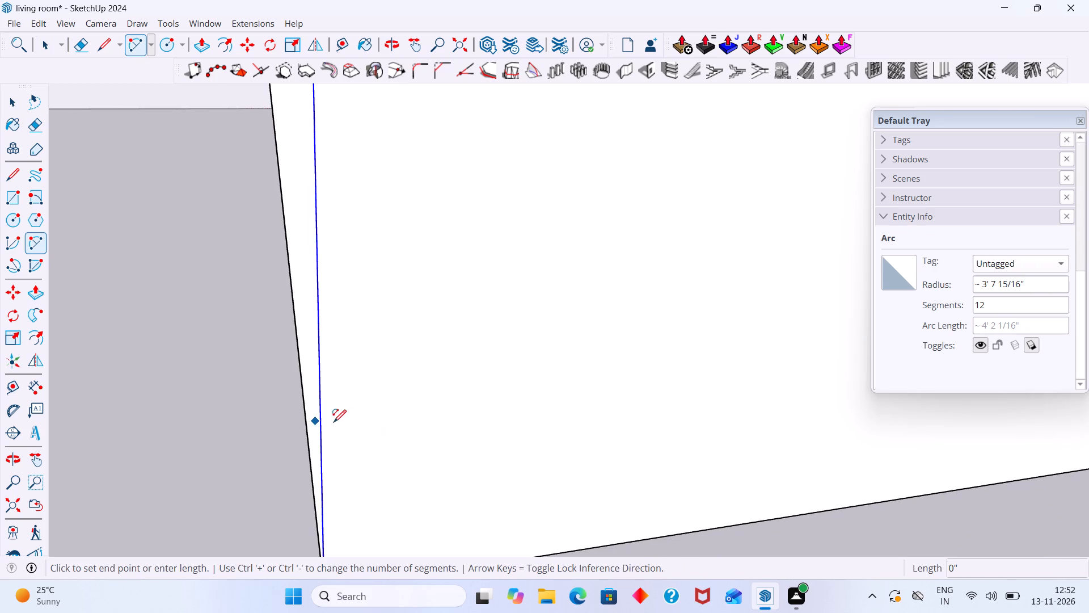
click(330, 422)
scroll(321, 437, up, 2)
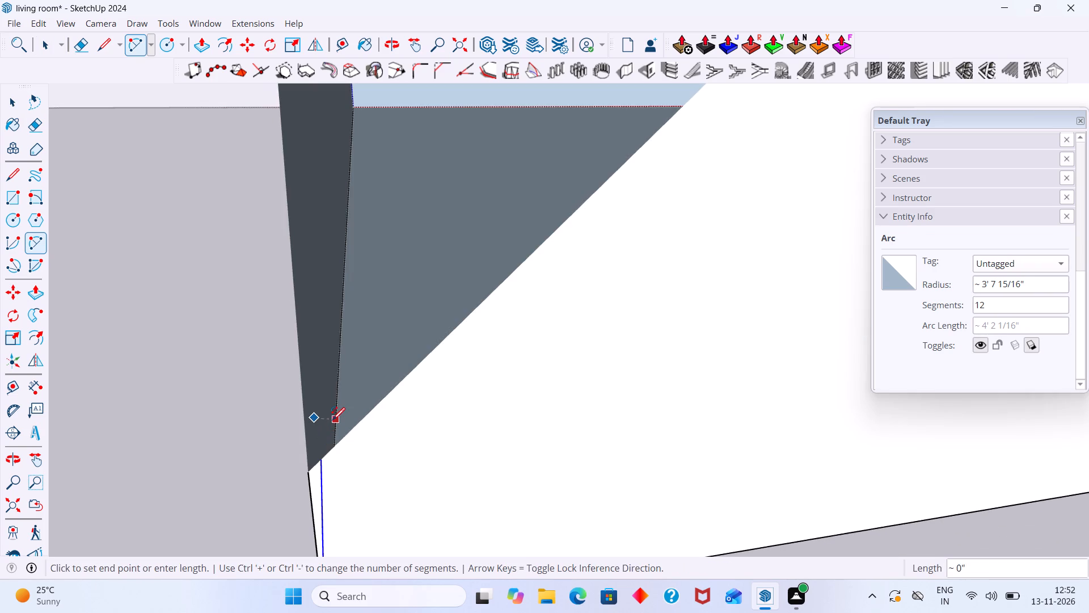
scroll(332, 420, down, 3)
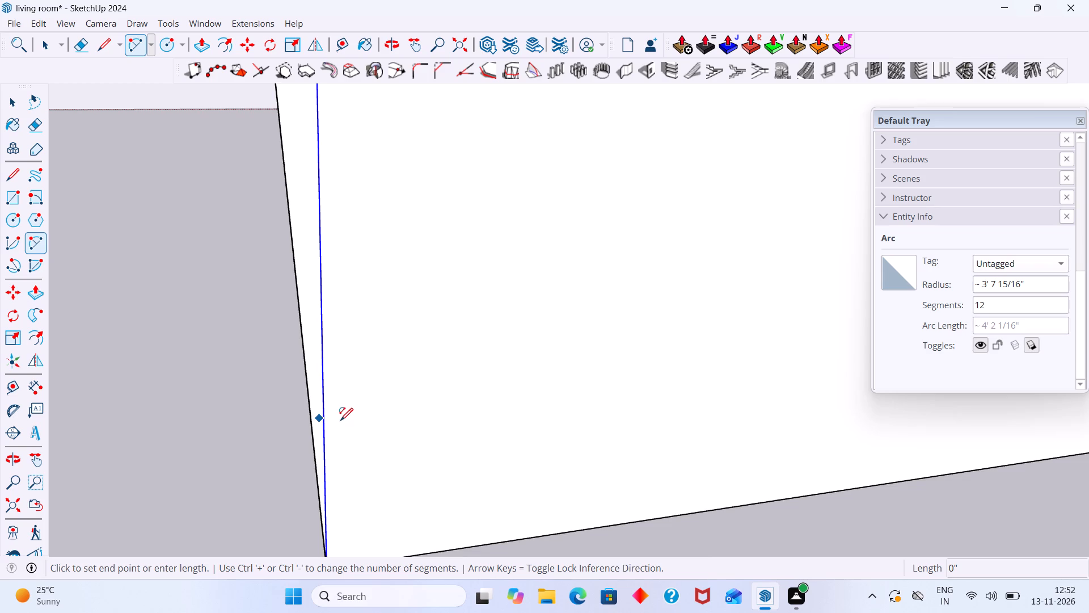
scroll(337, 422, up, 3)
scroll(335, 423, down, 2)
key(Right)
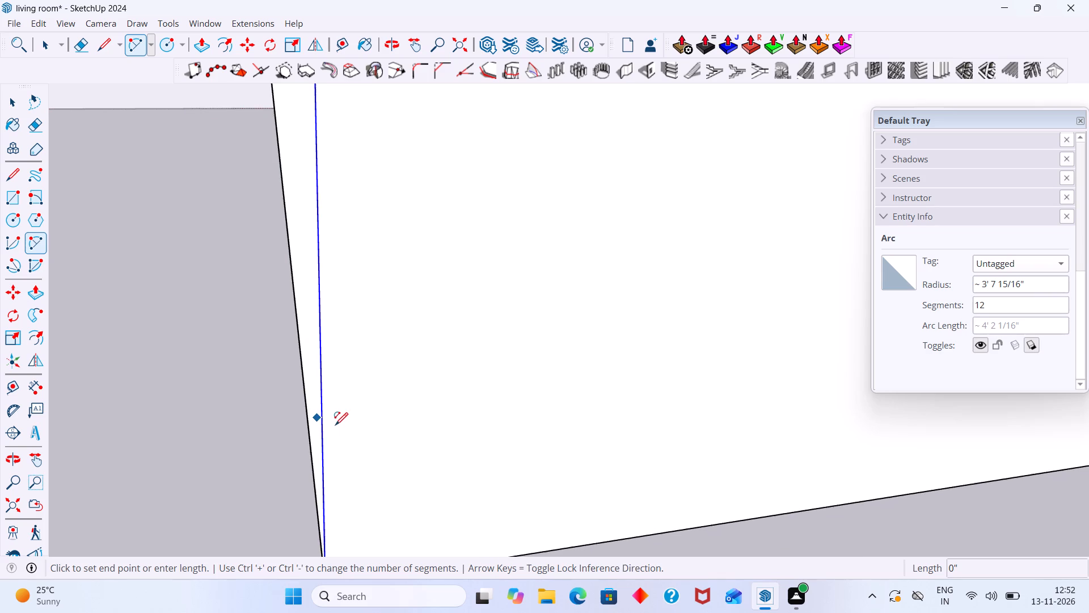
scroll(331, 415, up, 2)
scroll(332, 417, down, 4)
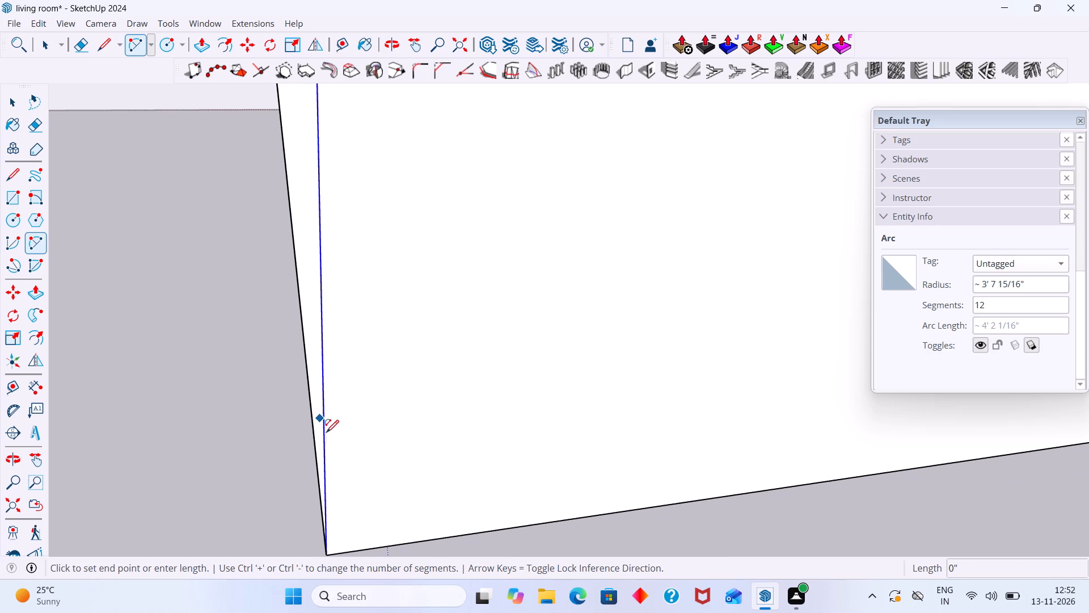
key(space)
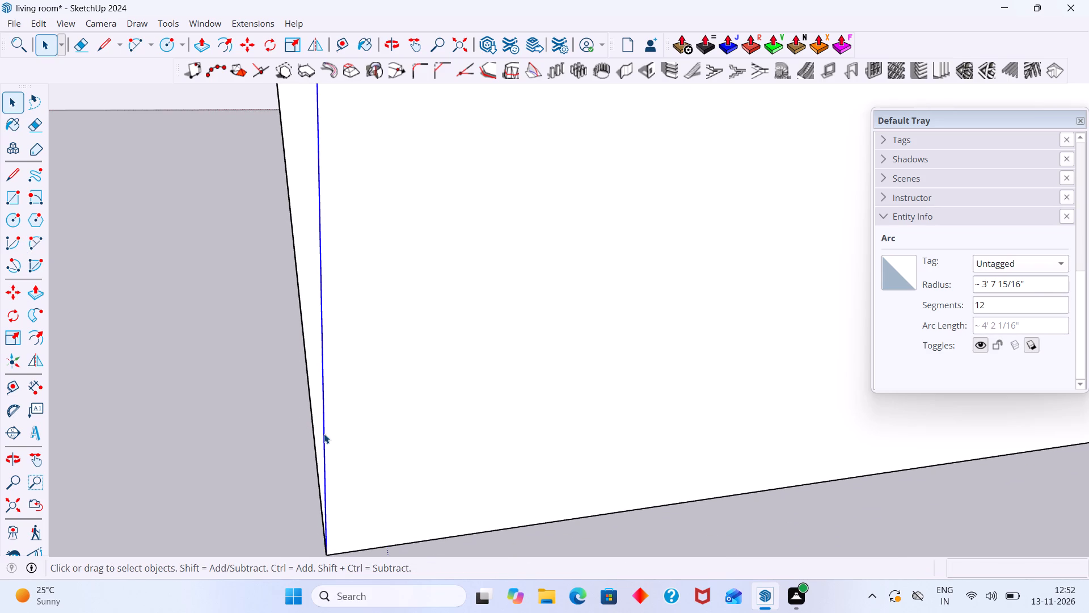
Smooth the S-curve's lower arc by setting its segment count to 30.
click(258, 471)
scroll(260, 471, down, 2)
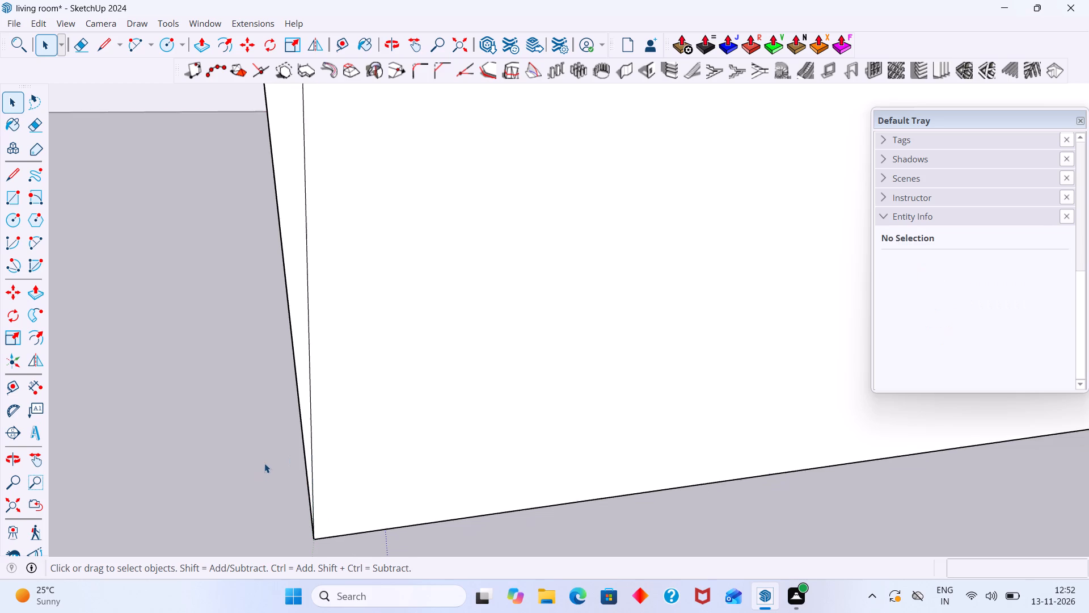
scroll(264, 463, down, 20)
scroll(264, 463, down, 15)
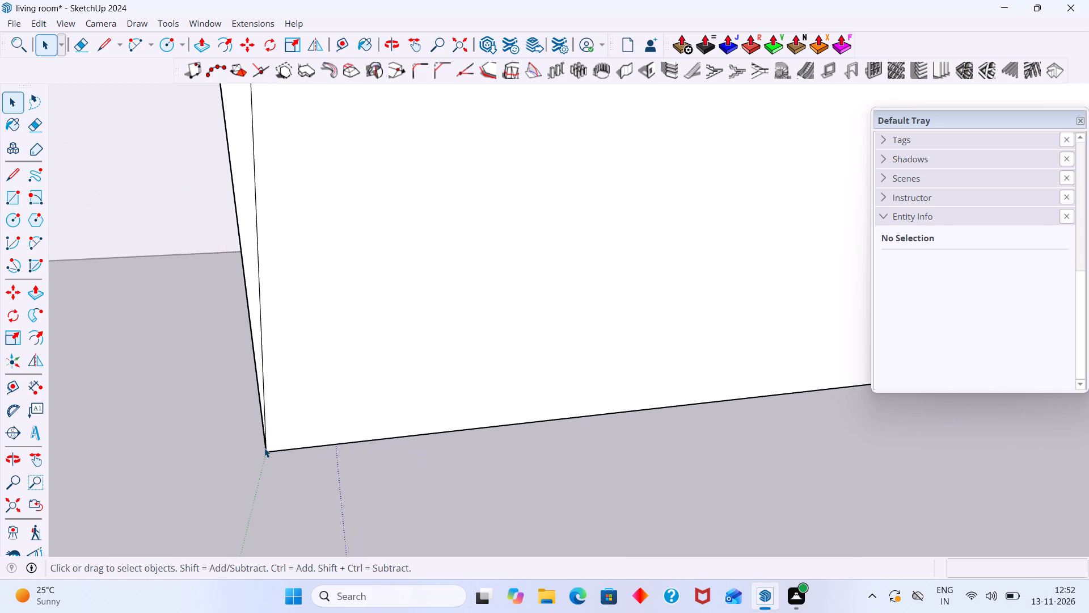
scroll(264, 448, down, 17)
middle_click(254, 451)
shift+middle_drag(254, 459, 265, 572)
scroll(258, 505, up, 3)
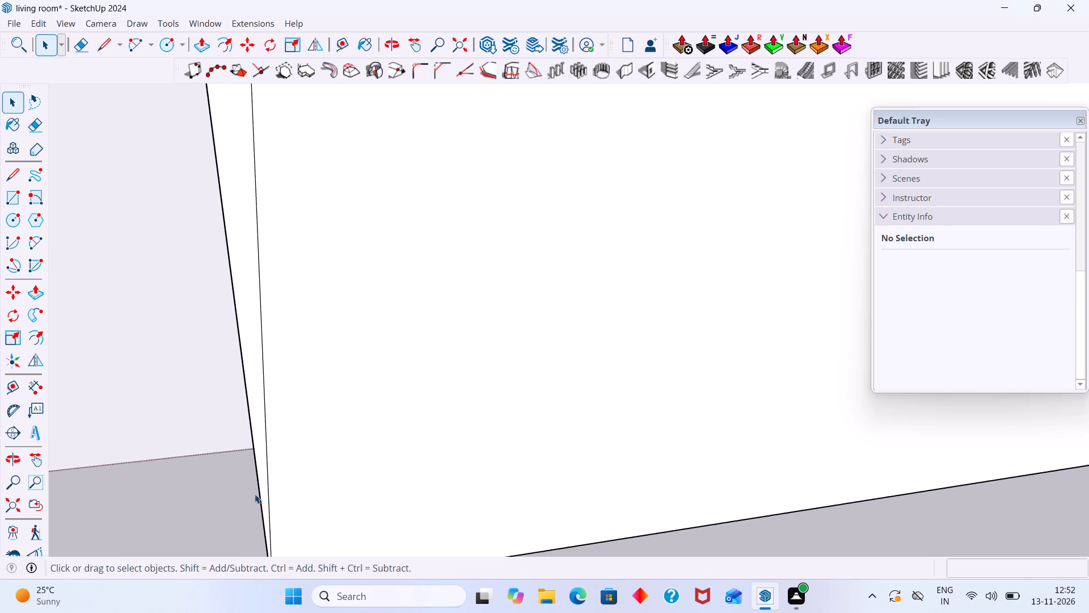
scroll(255, 494, up, 1)
scroll(255, 494, down, 20)
scroll(255, 494, down, 20)
scroll(255, 494, down, 4)
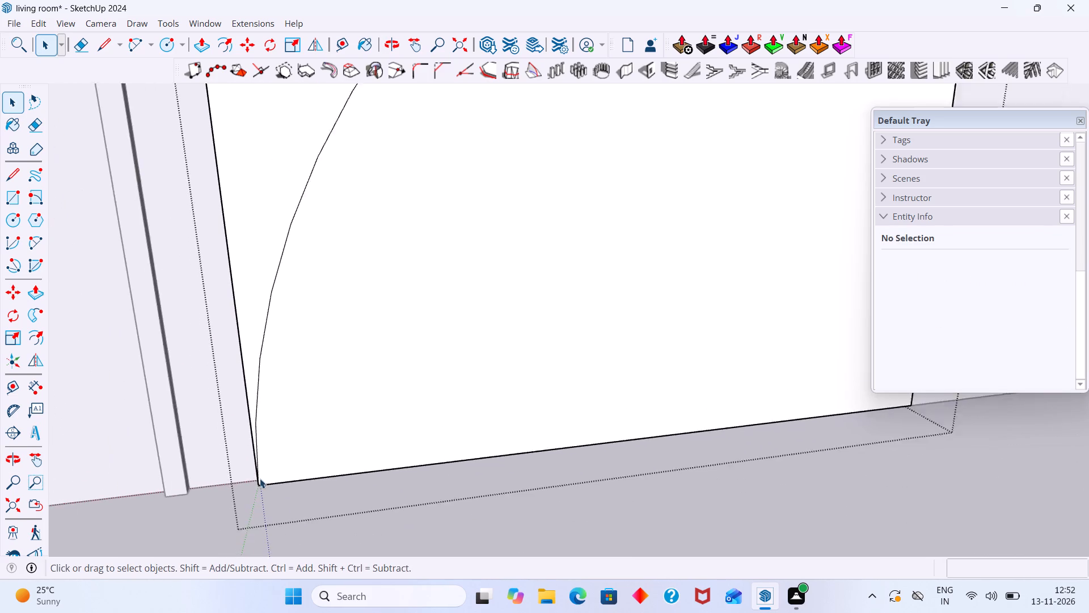
scroll(260, 478, down, 12)
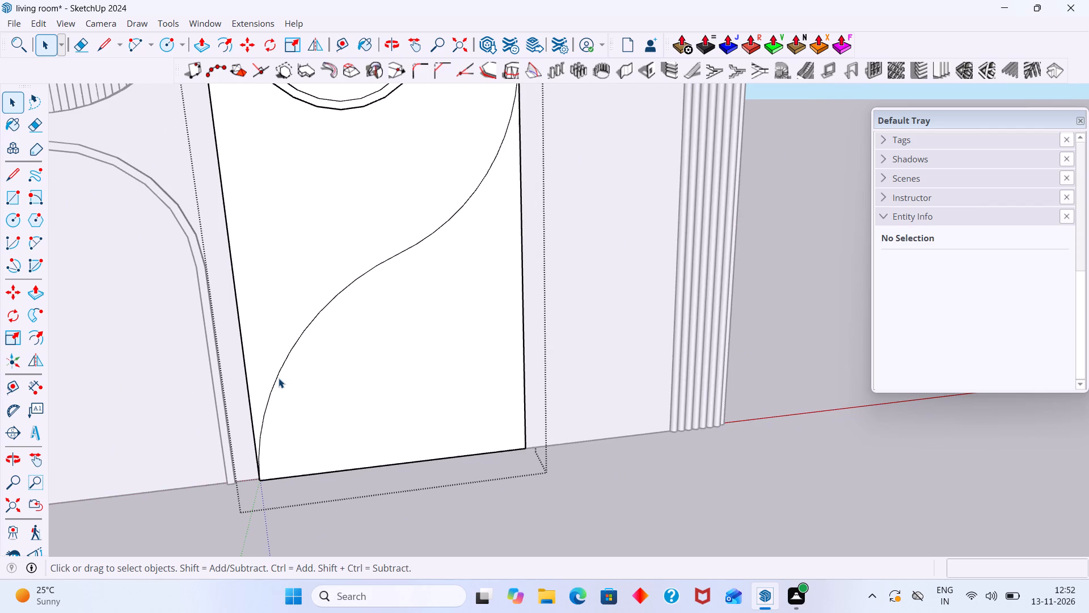
click(278, 378)
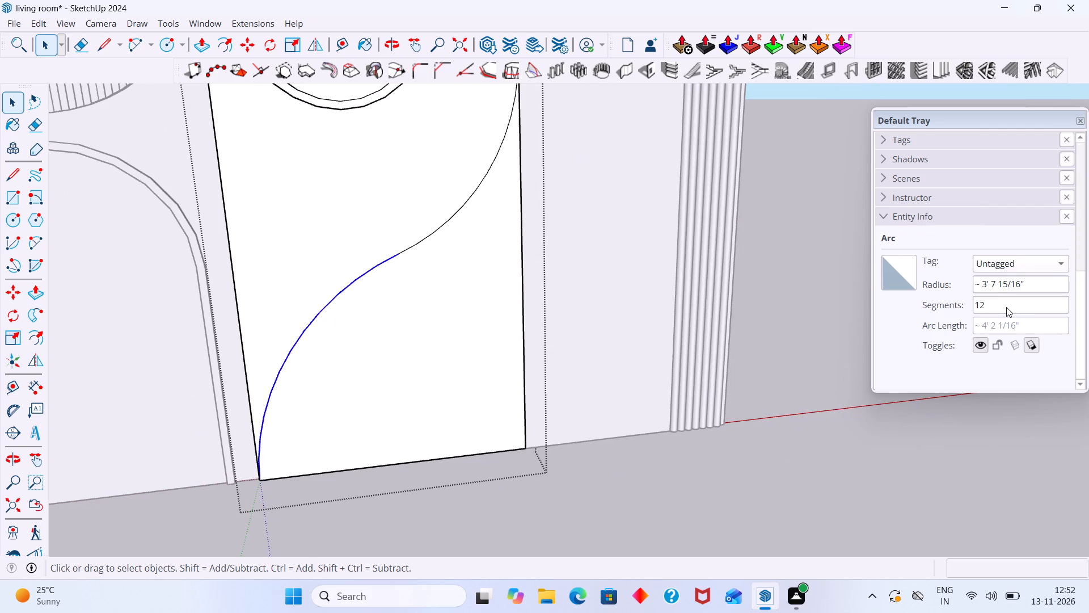
click(1005, 307)
key(BackSpace)
key(BackSpace)
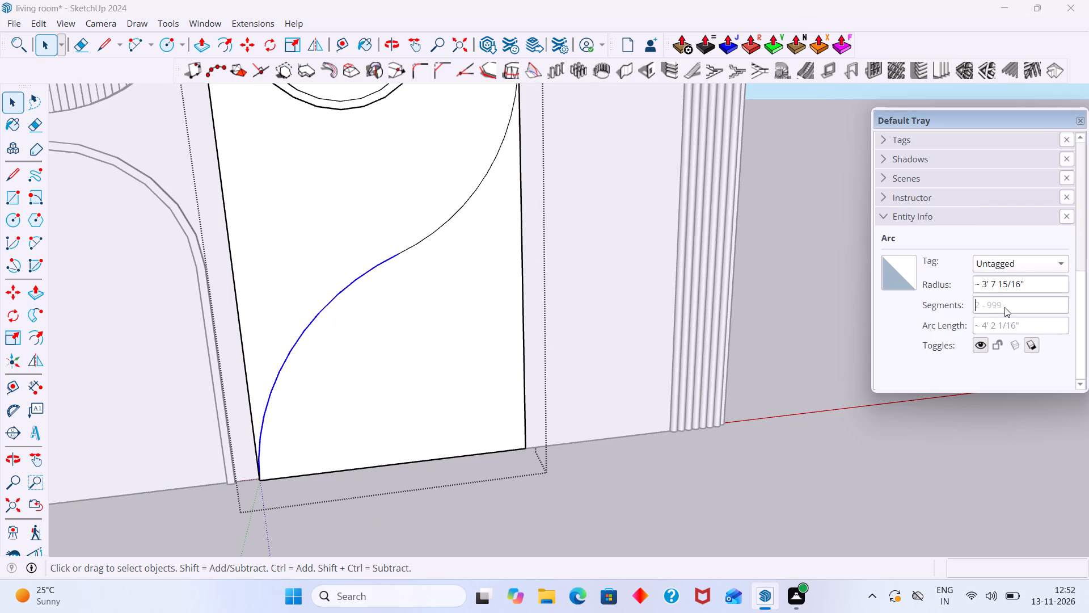
text(30)
key(Return)
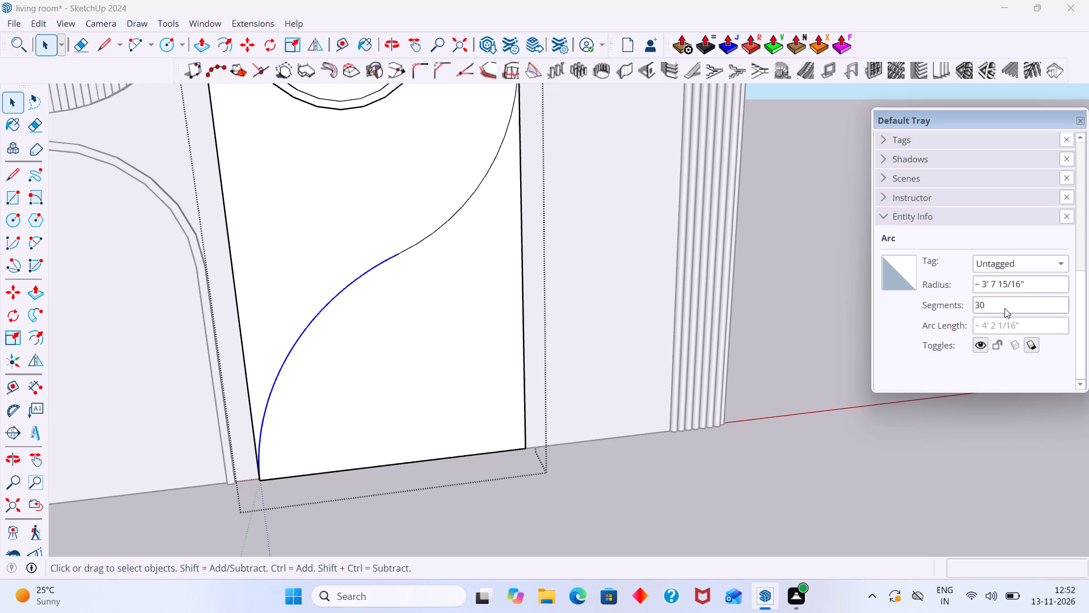
Smooth the S-curve's upper arc by setting its segment count to 30 inside the mirror's panel group.
click(833, 347)
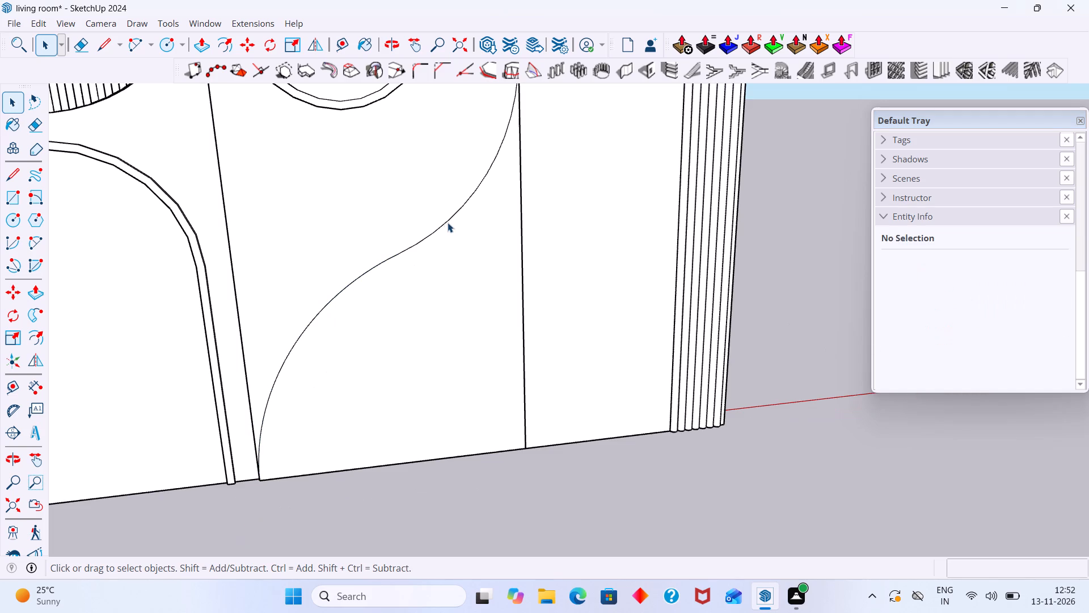
click(448, 220)
double_click(448, 220)
click(453, 216)
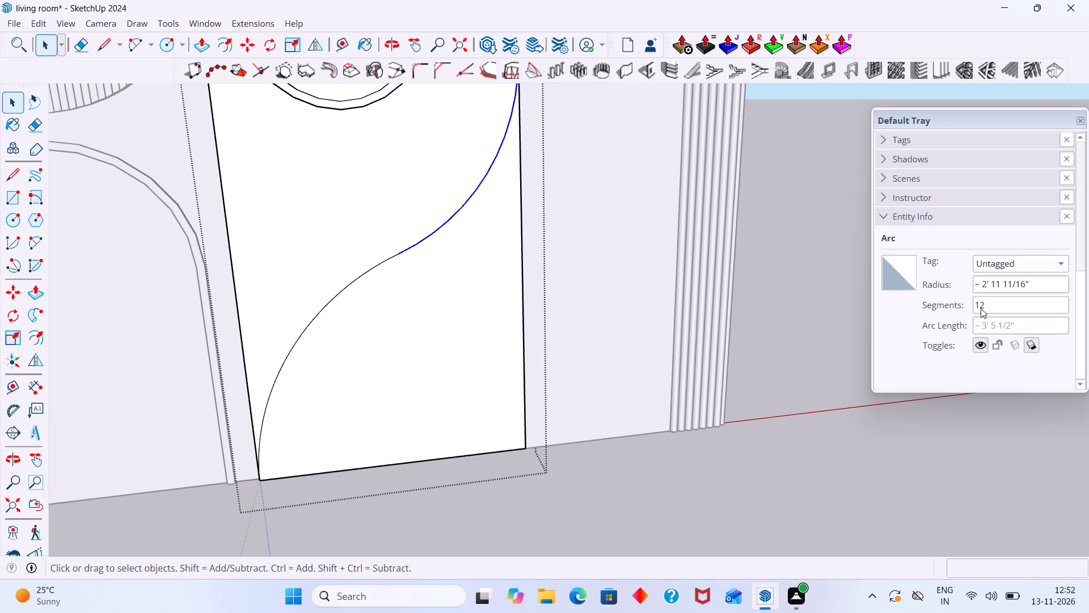
click(981, 308)
click(987, 306)
key(BackSpace)
key(BackSpace)
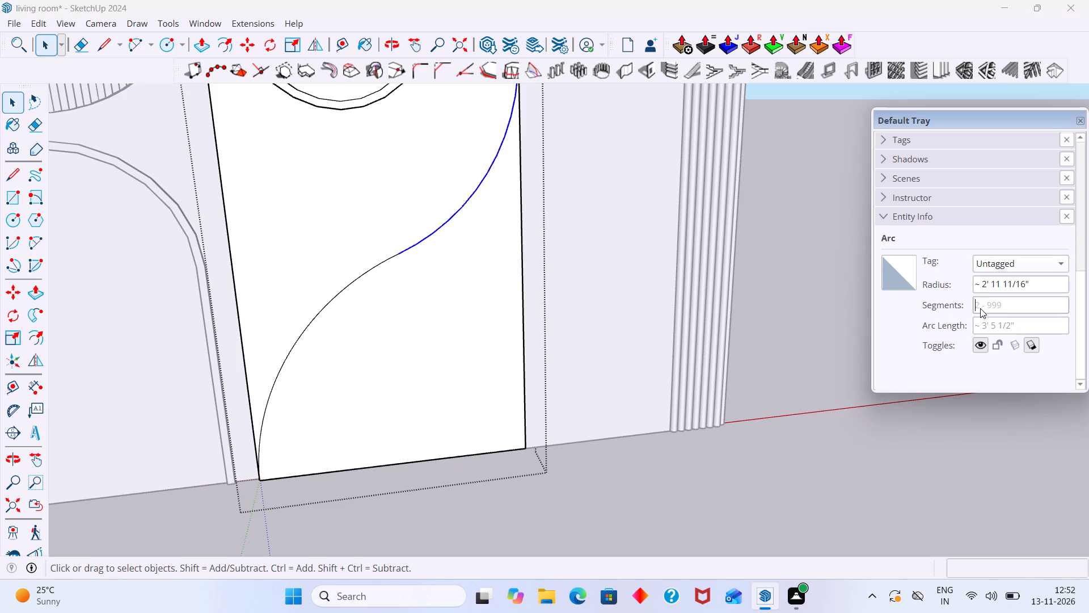
key(3)
key(0)
key(Return)
click(802, 305)
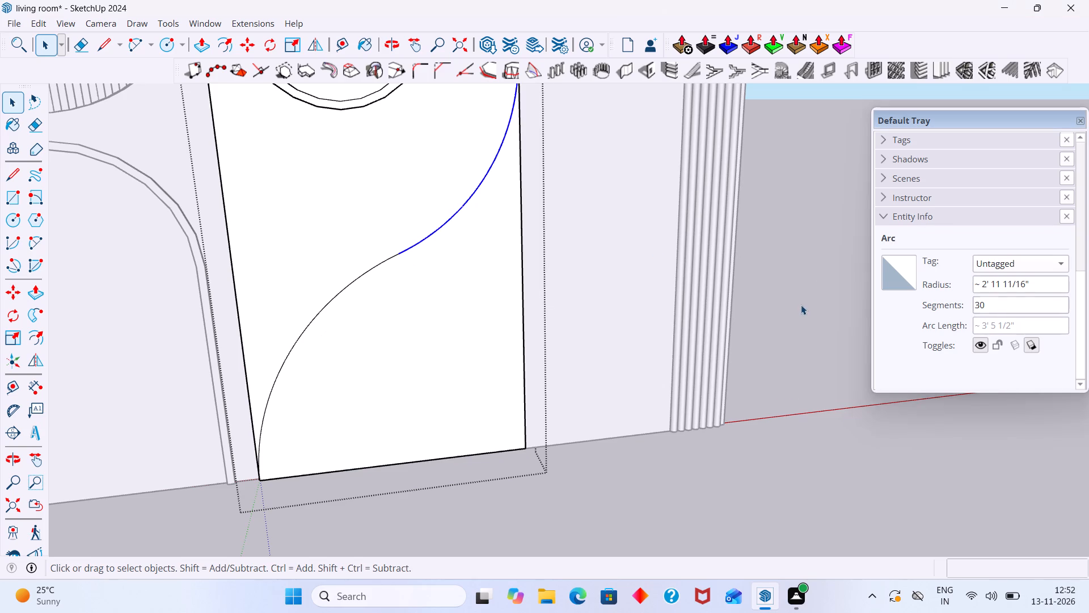
Reopen the mirror's panel group for editing and select the S-curve's lower arc near the panel's bottom-left corner.
scroll(738, 320, down, 16)
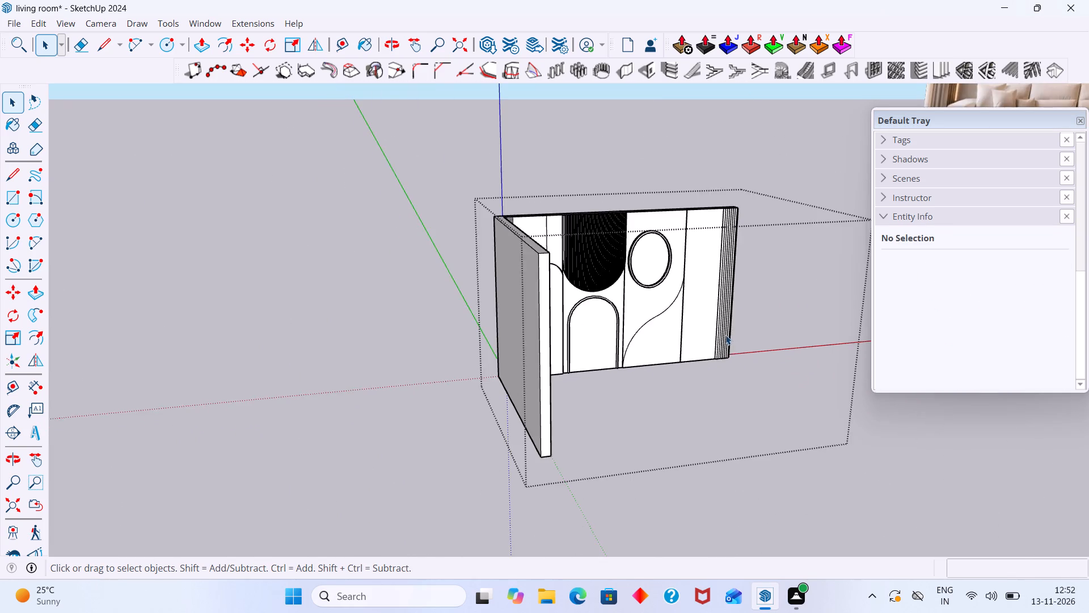
shift+middle_drag(693, 332, 496, 393)
middle_drag(376, 435, 332, 441)
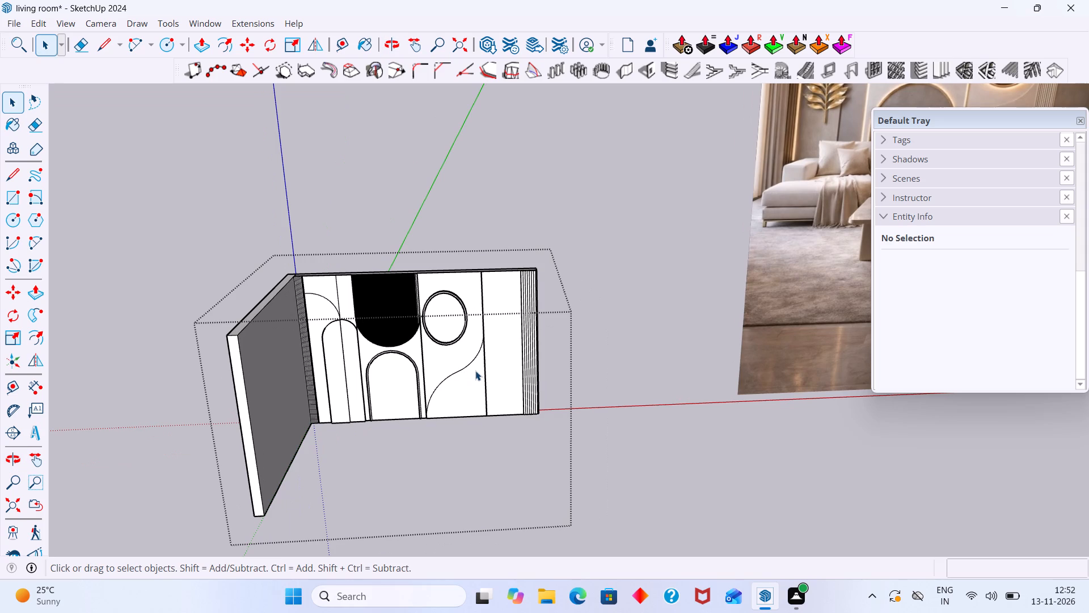
scroll(448, 387, up, 8)
middle_drag(414, 432, 443, 409)
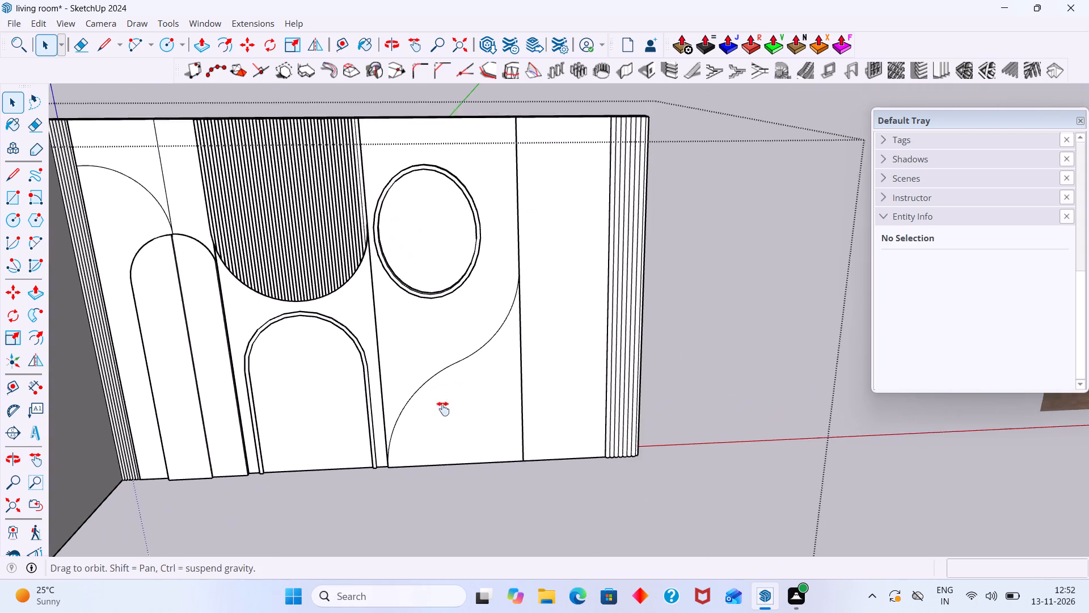
middle_drag(443, 409, 499, 352)
scroll(466, 398, up, 16)
scroll(483, 362, up, 7)
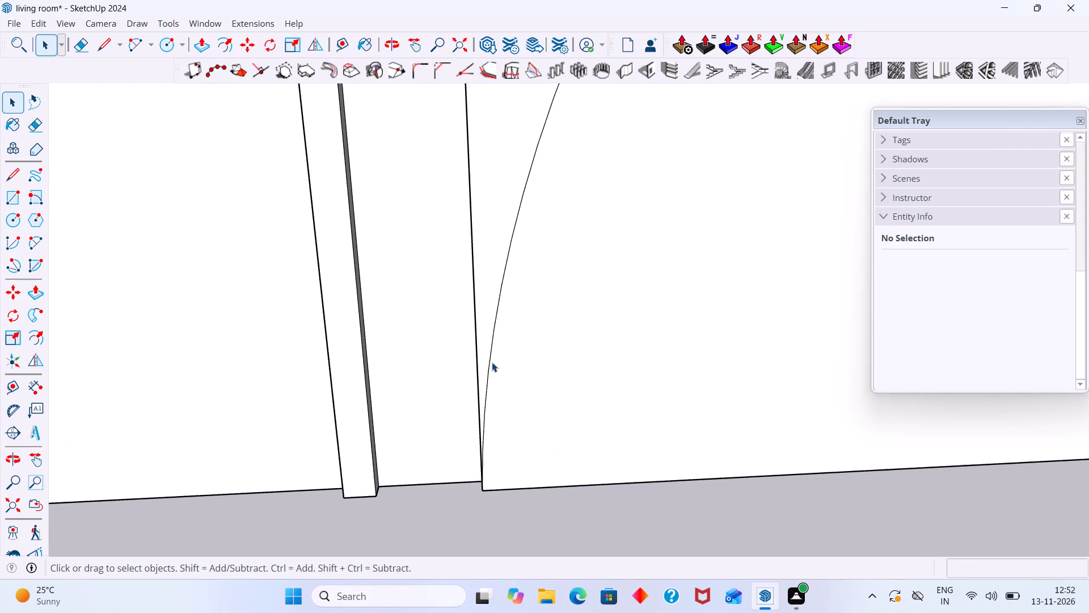
click(488, 367)
triple_click(487, 379)
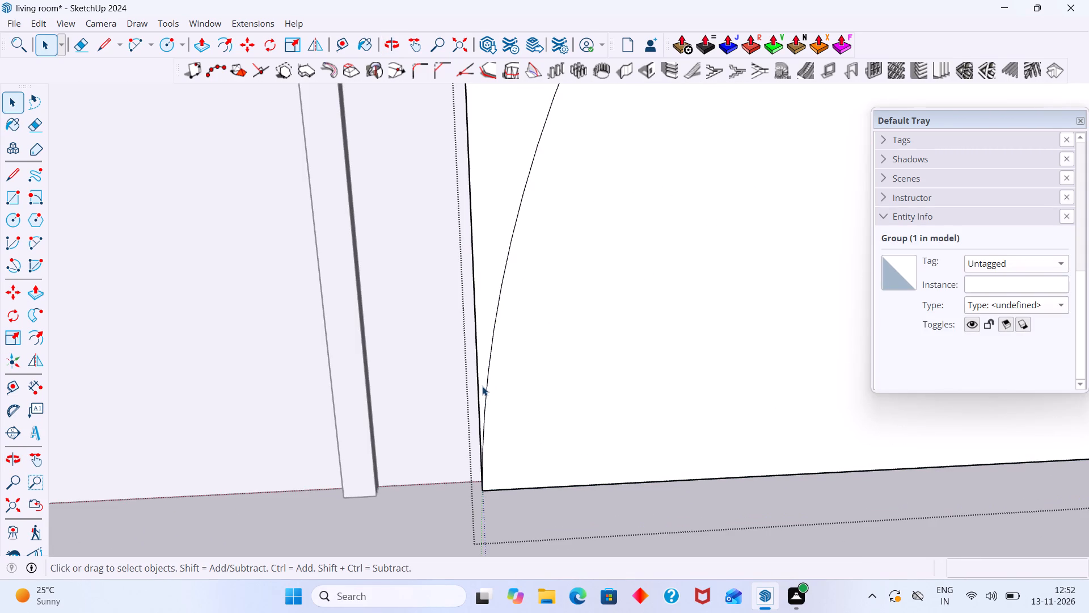
click(486, 387)
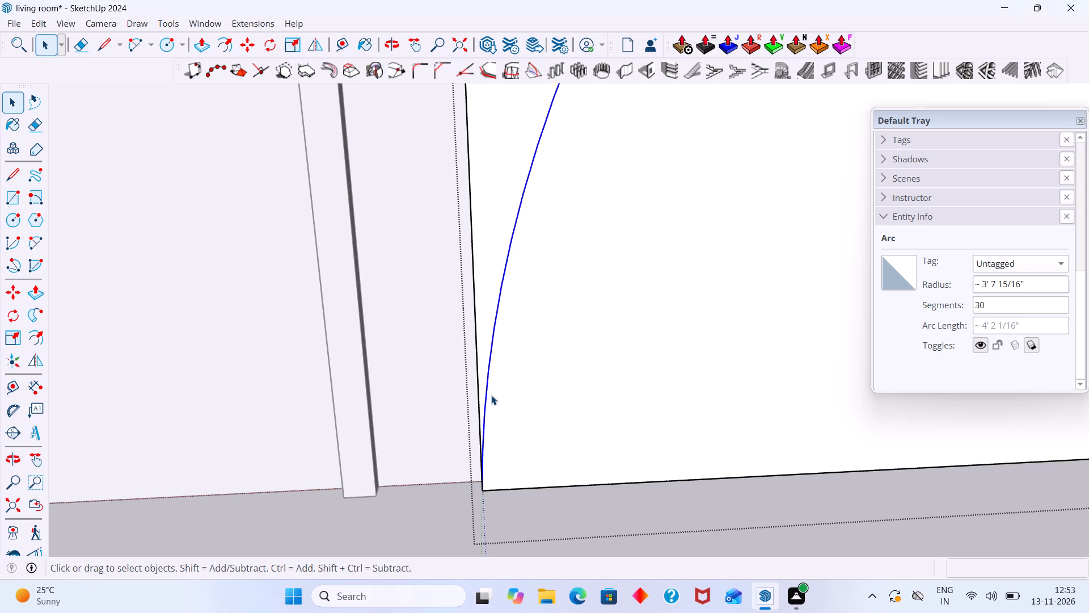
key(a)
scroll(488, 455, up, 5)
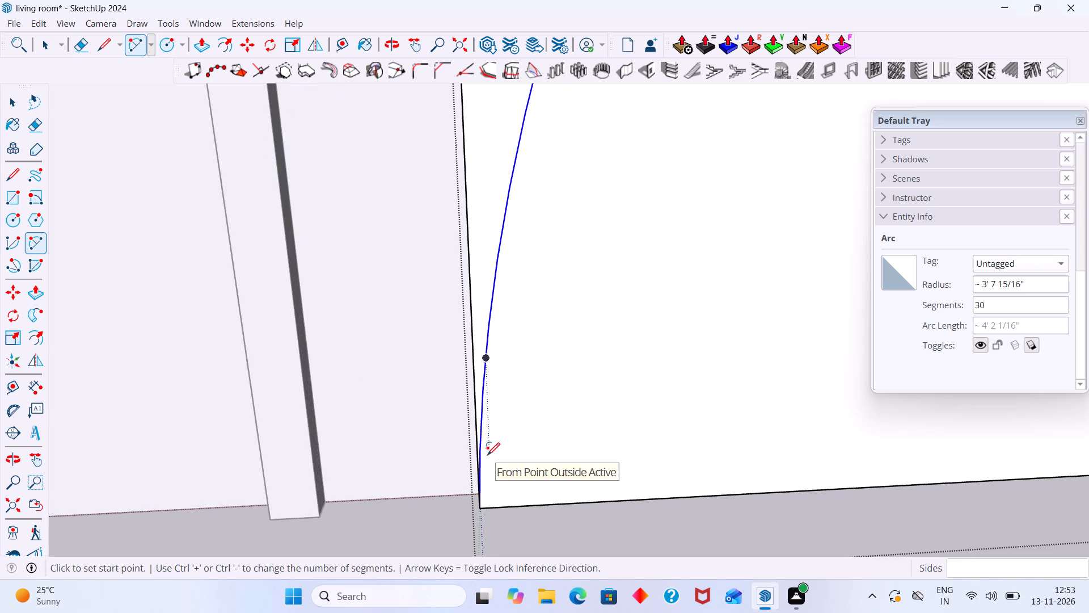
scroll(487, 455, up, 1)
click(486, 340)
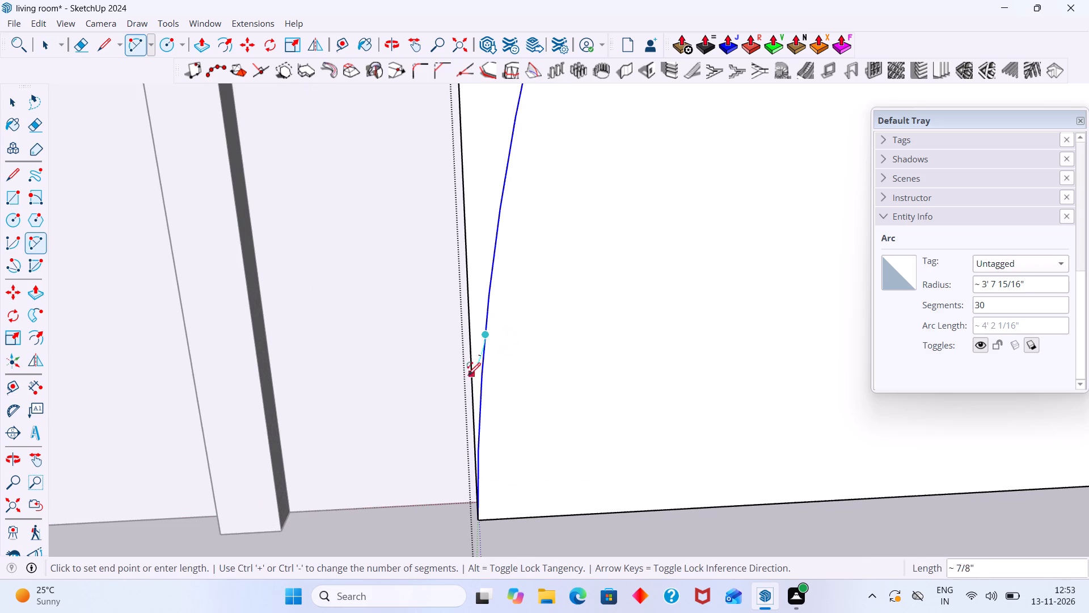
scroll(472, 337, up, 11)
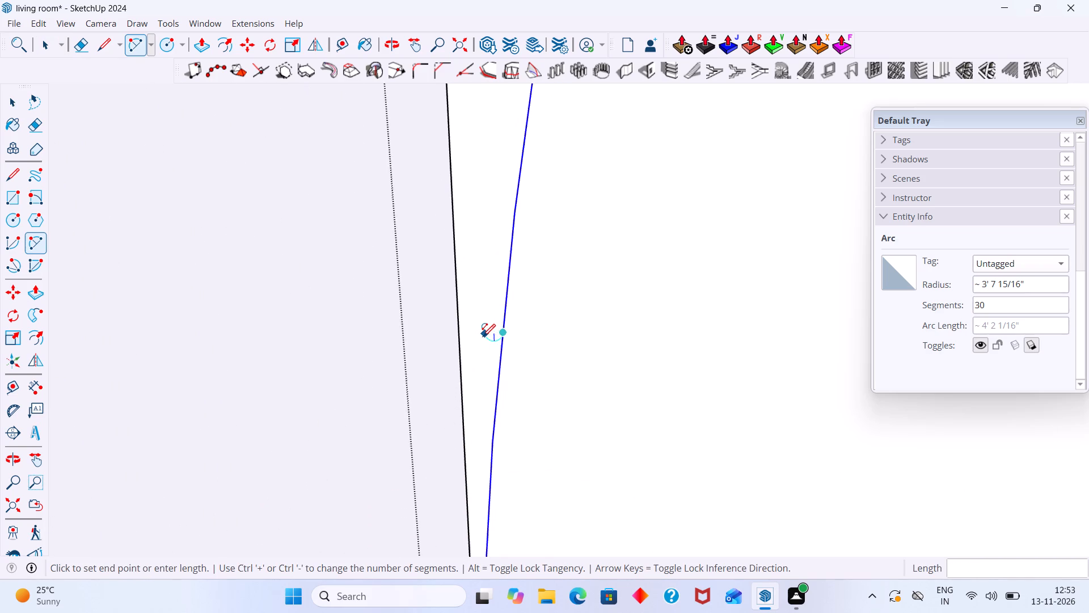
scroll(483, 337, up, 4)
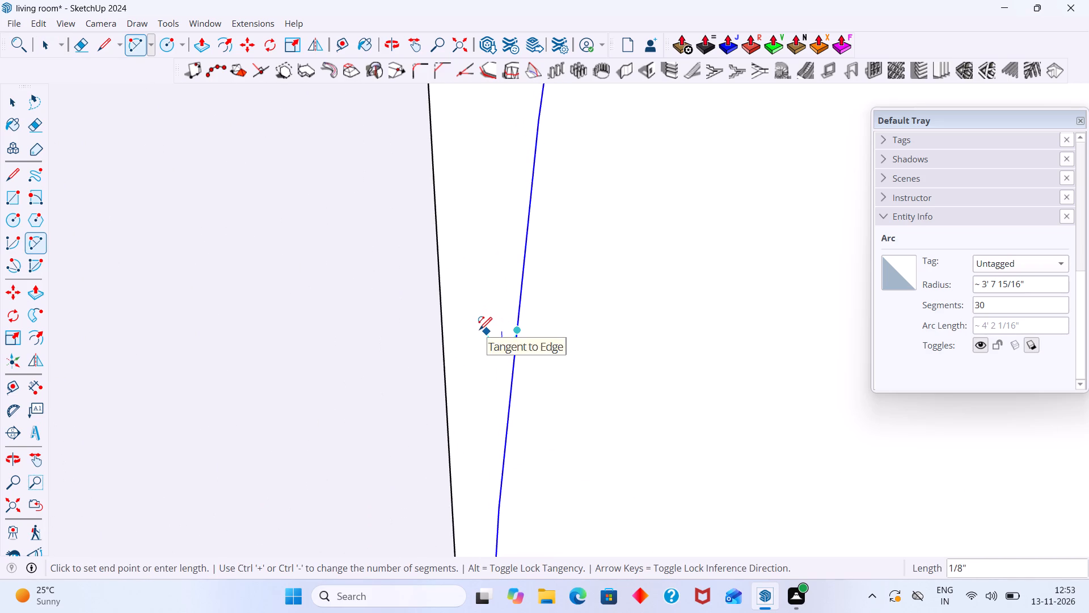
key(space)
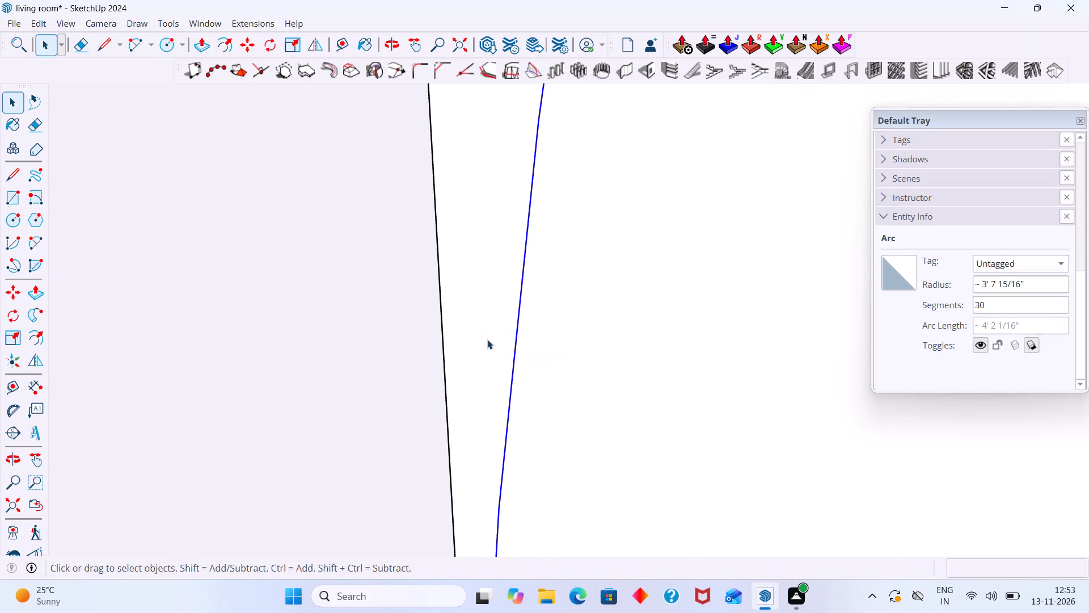
Draw a tiny half-round profile across the S-curve's lower arc using a two-point arc with a 1/8" bulge, closed by a straight line.
key(a)
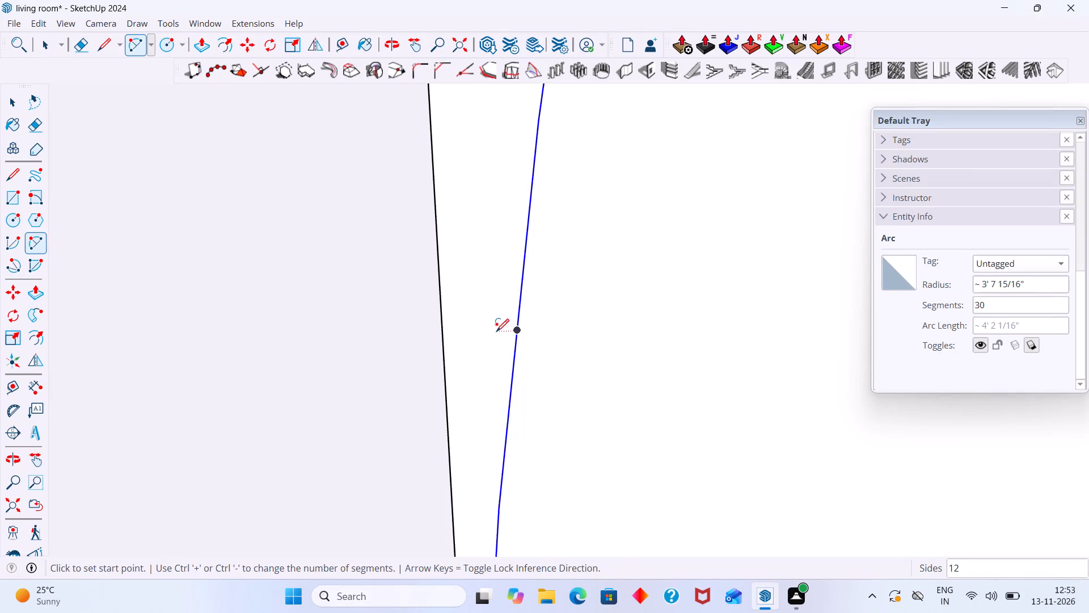
click(496, 331)
click(542, 334)
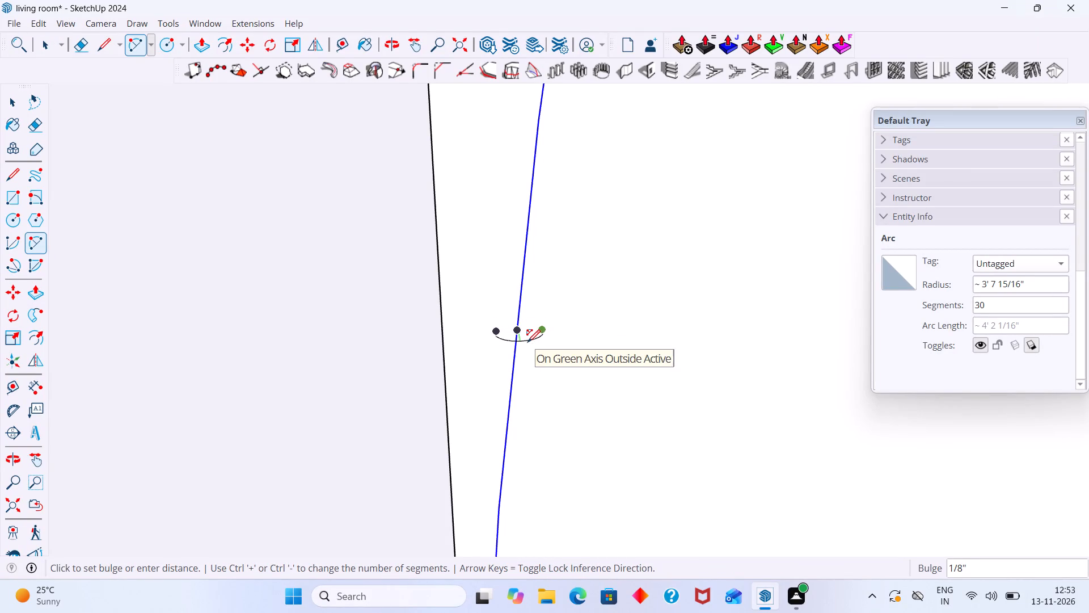
click(527, 341)
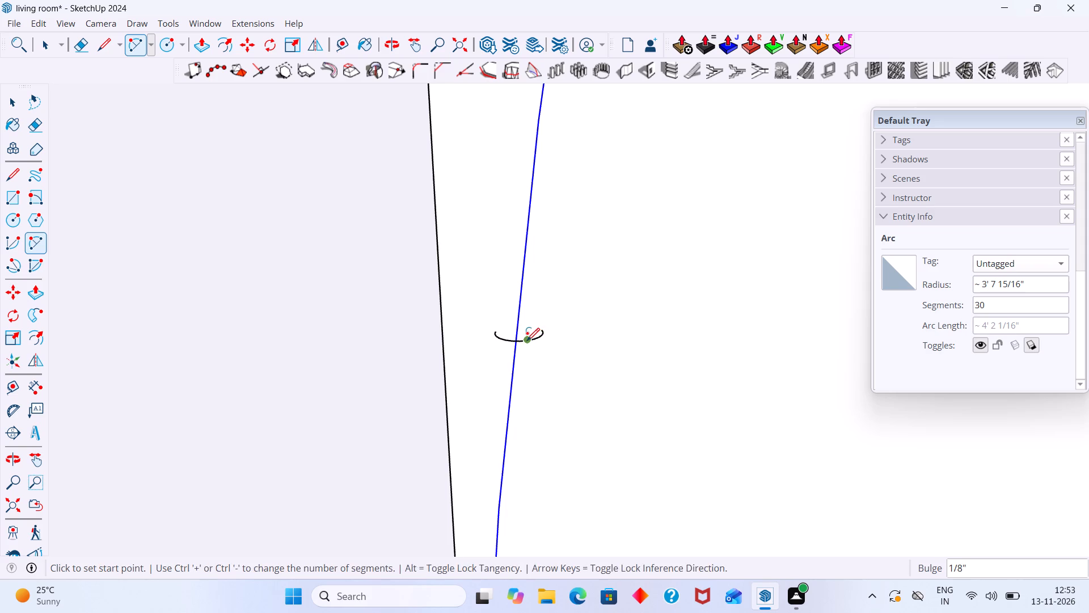
key(space)
middle_drag(525, 363, 518, 397)
middle_drag(512, 360, 497, 404)
scroll(504, 322, up, 5)
middle_drag(515, 351, 517, 393)
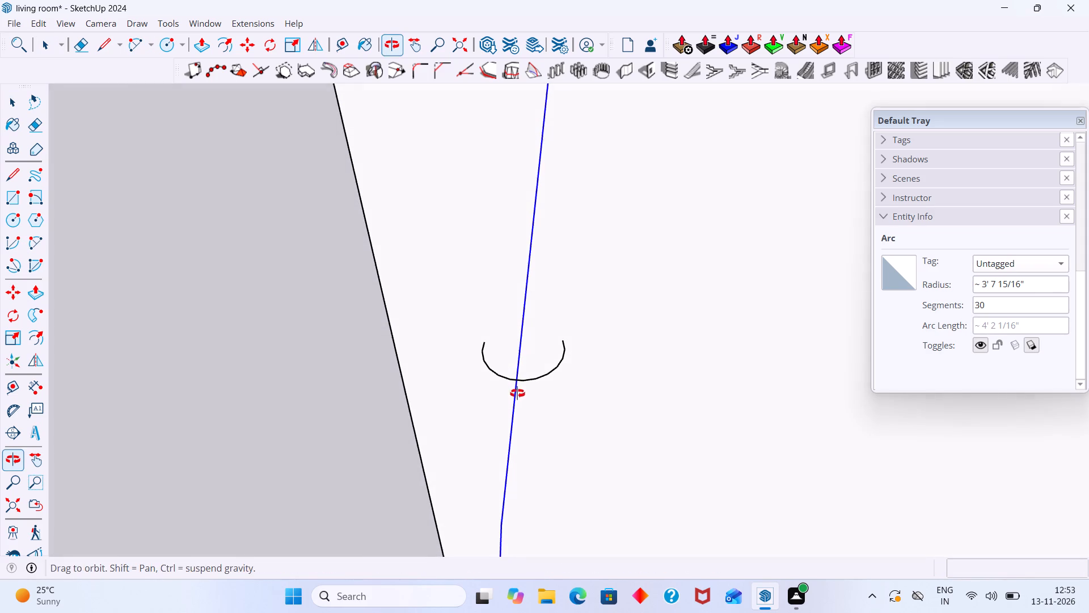
middle_drag(517, 393, 521, 392)
key(l)
click(482, 345)
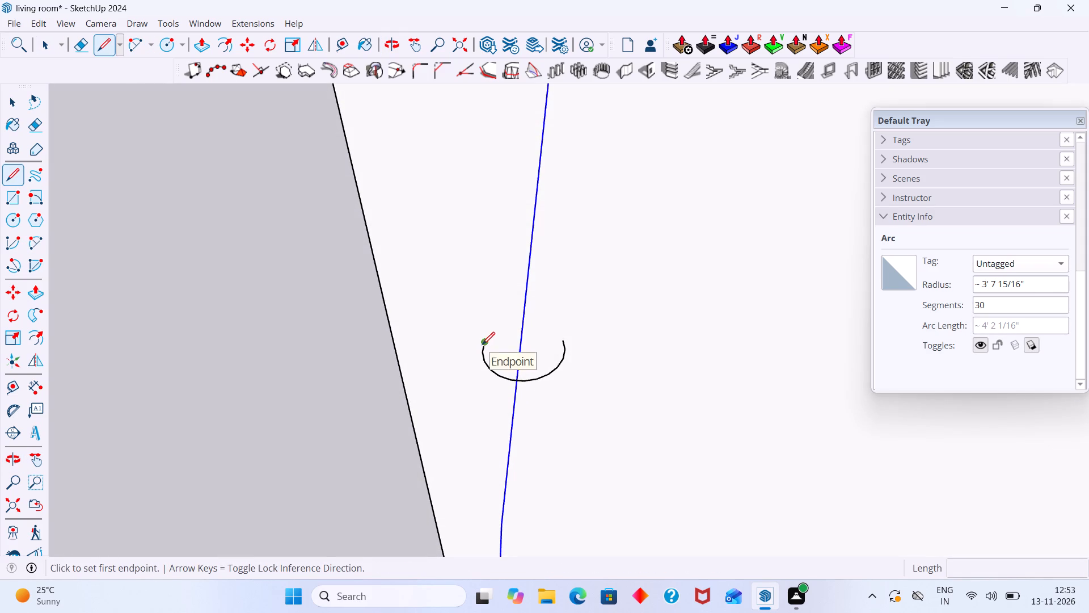
click(560, 342)
key(space)
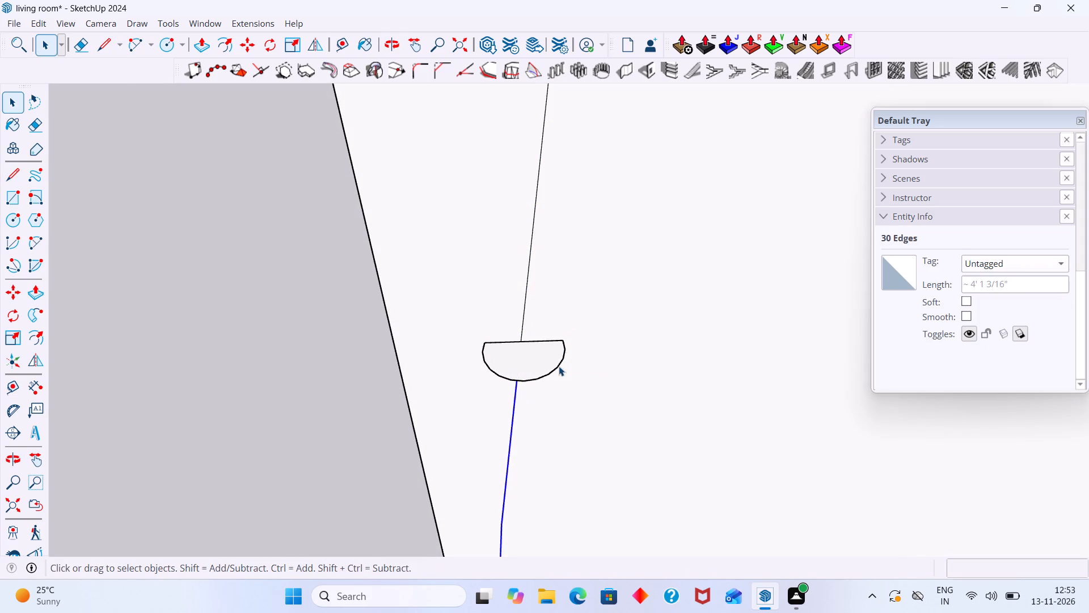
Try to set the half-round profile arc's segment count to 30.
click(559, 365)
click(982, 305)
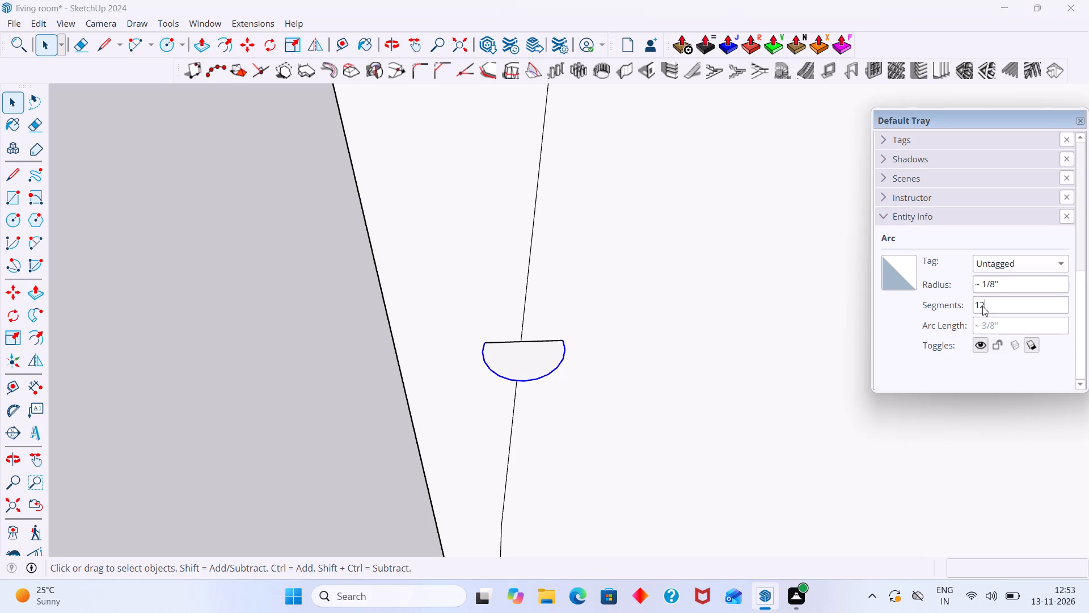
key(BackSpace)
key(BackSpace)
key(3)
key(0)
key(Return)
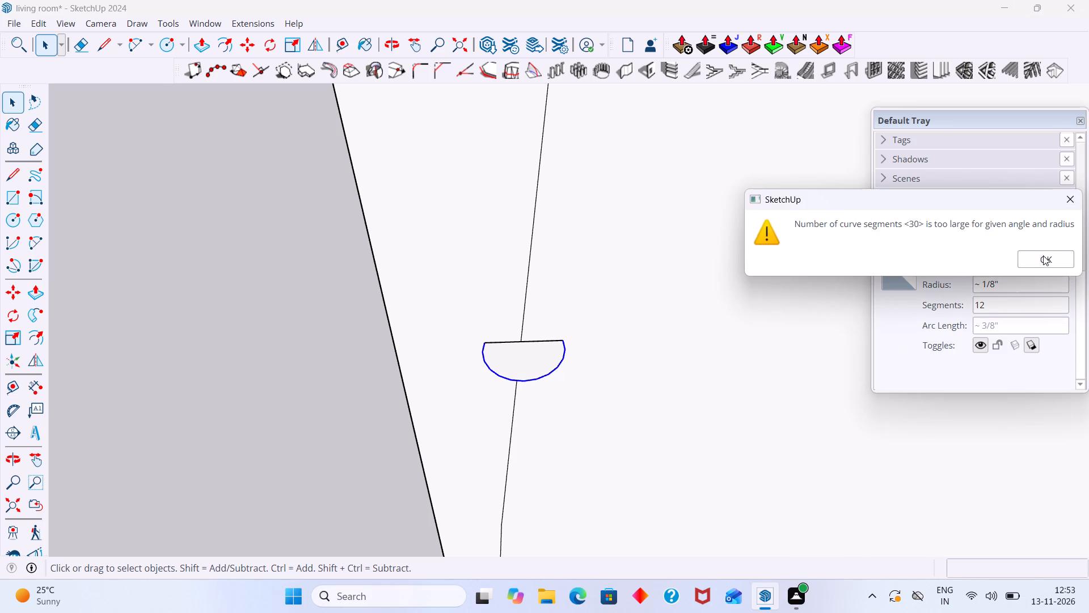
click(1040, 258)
Set the half-round profile arc's segment count to 20.
click(993, 308)
key(BackSpace)
key(BackSpace)
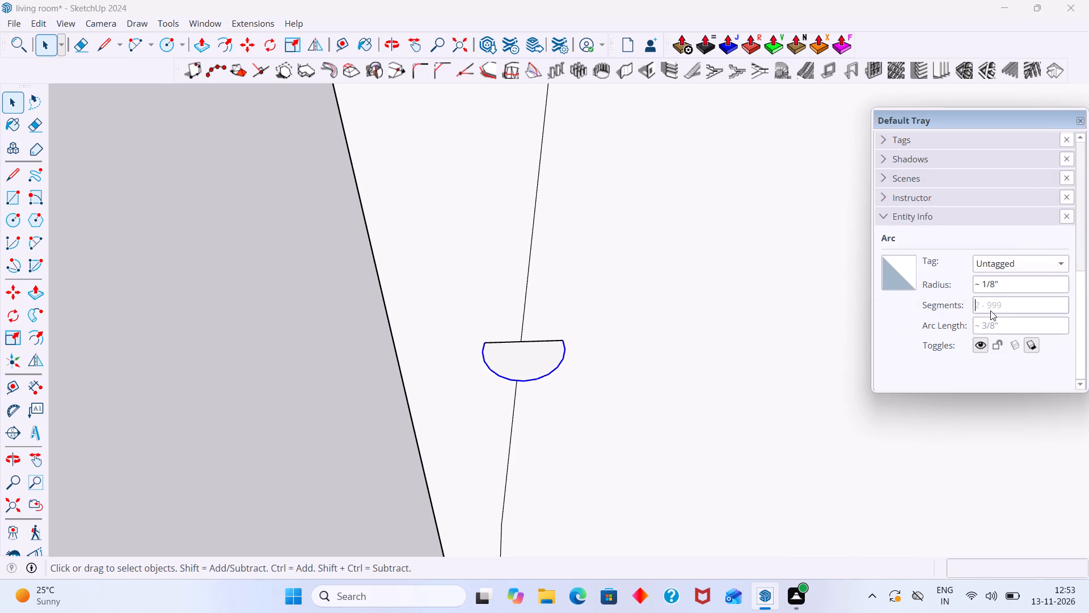
text(20.)
key(Return)
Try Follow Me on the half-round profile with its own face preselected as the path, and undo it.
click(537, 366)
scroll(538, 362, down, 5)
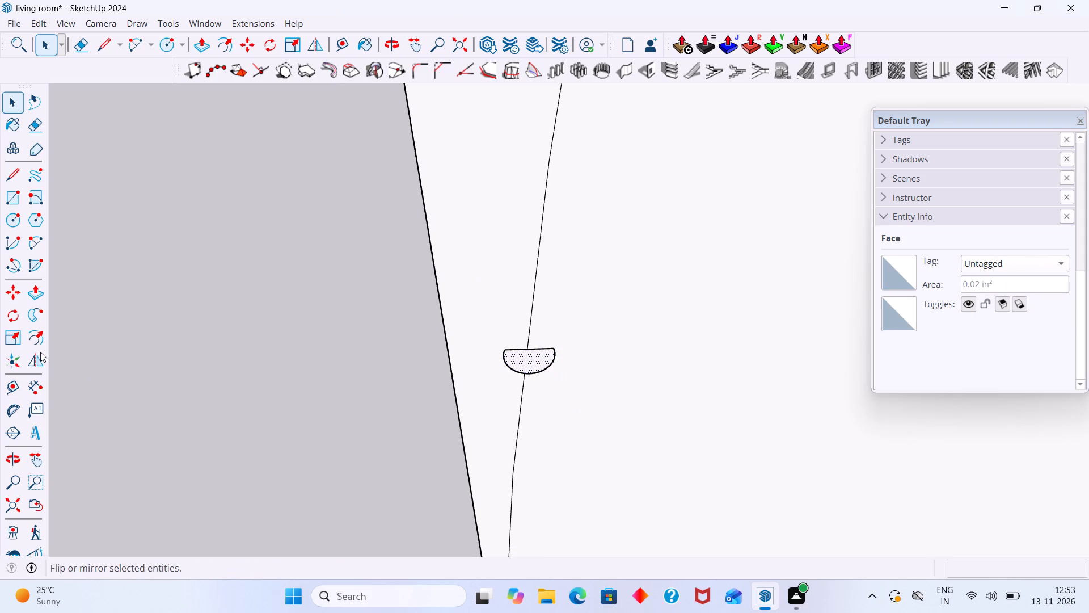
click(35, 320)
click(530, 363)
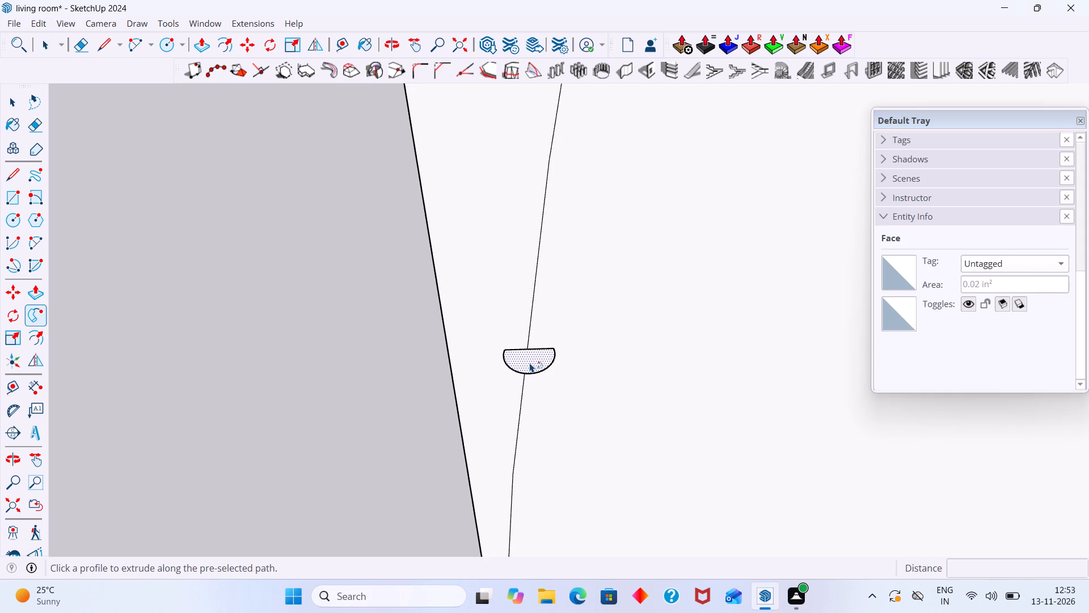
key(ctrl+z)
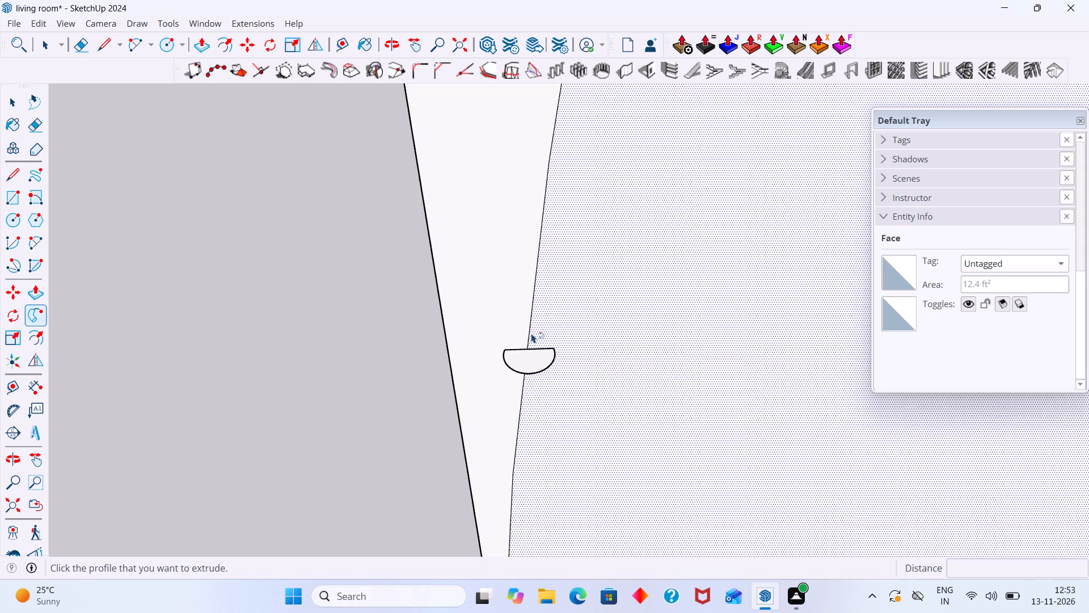
Sweep the half-round profile with Follow Me along the part of the S-curve's lower arc above the profile.
click(531, 330)
click(531, 330)
key(space)
click(529, 330)
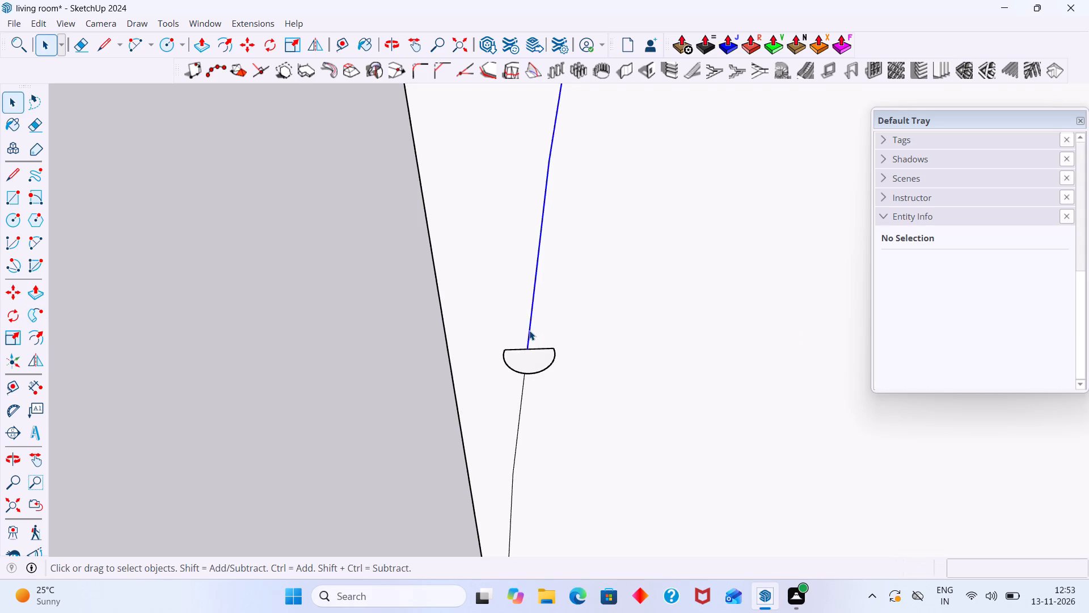
click(37, 309)
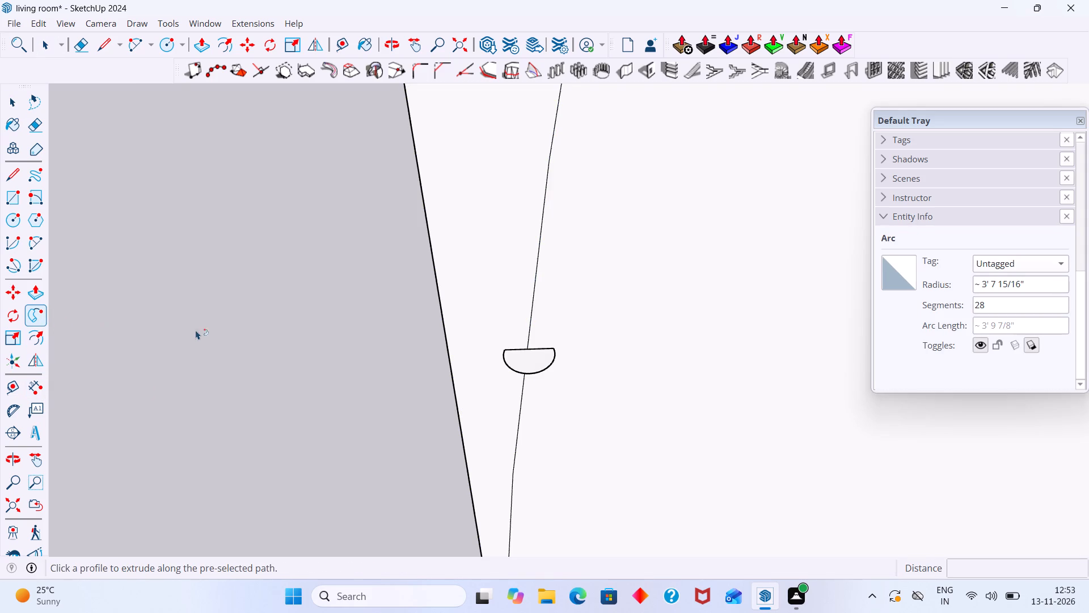
click(532, 354)
scroll(534, 349, down, 10)
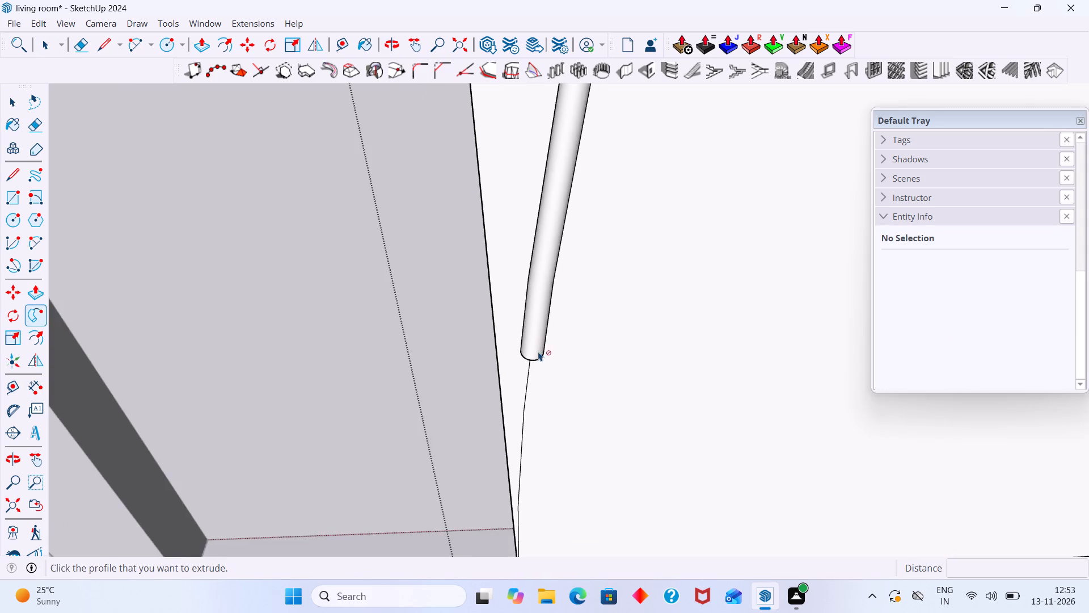
scroll(538, 351, down, 20)
scroll(538, 351, down, 15)
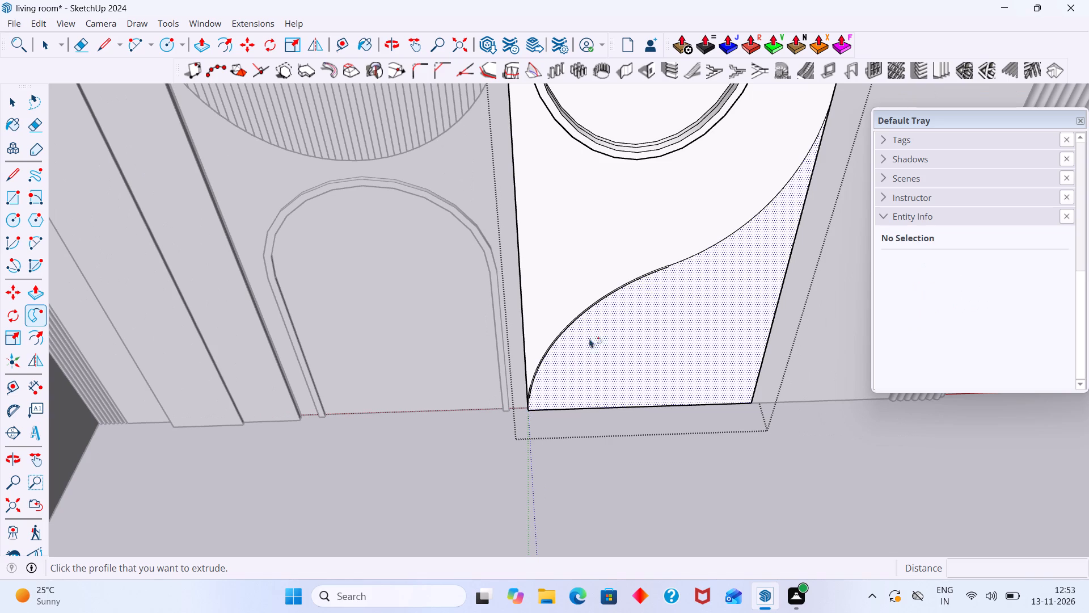
key(space)
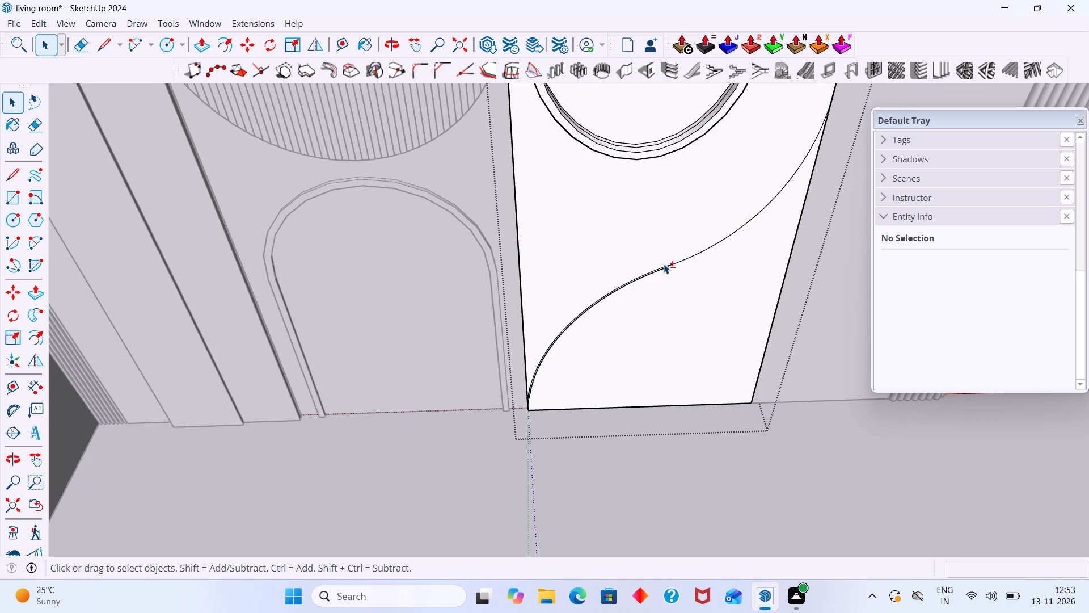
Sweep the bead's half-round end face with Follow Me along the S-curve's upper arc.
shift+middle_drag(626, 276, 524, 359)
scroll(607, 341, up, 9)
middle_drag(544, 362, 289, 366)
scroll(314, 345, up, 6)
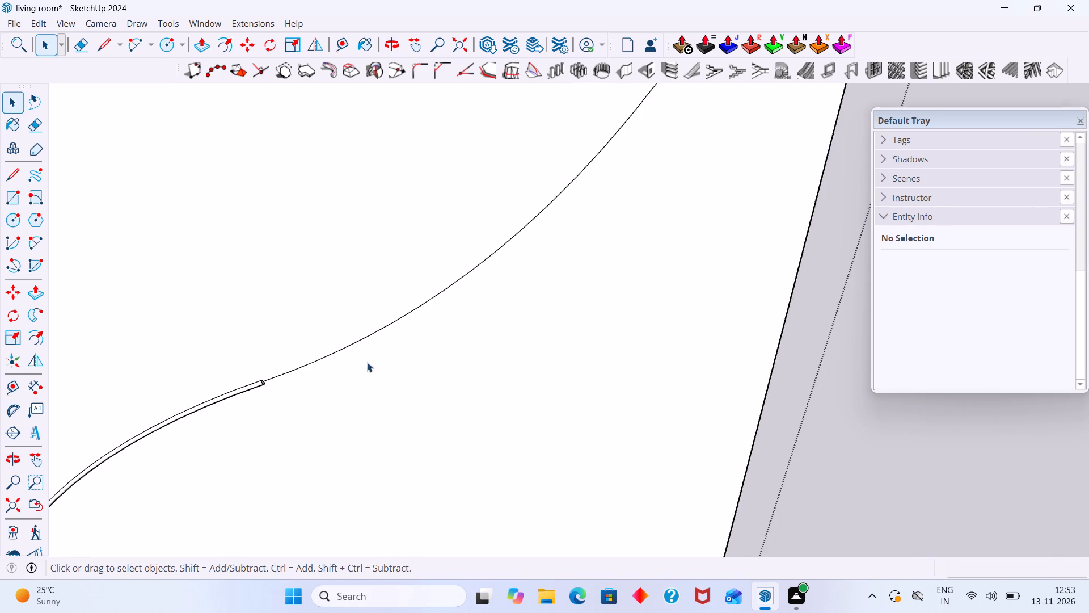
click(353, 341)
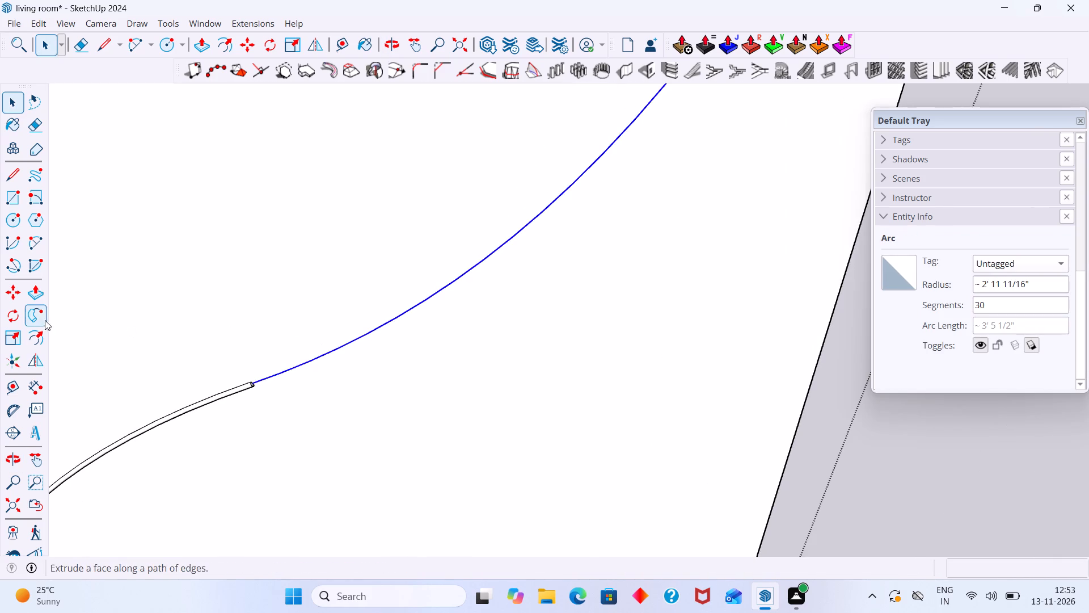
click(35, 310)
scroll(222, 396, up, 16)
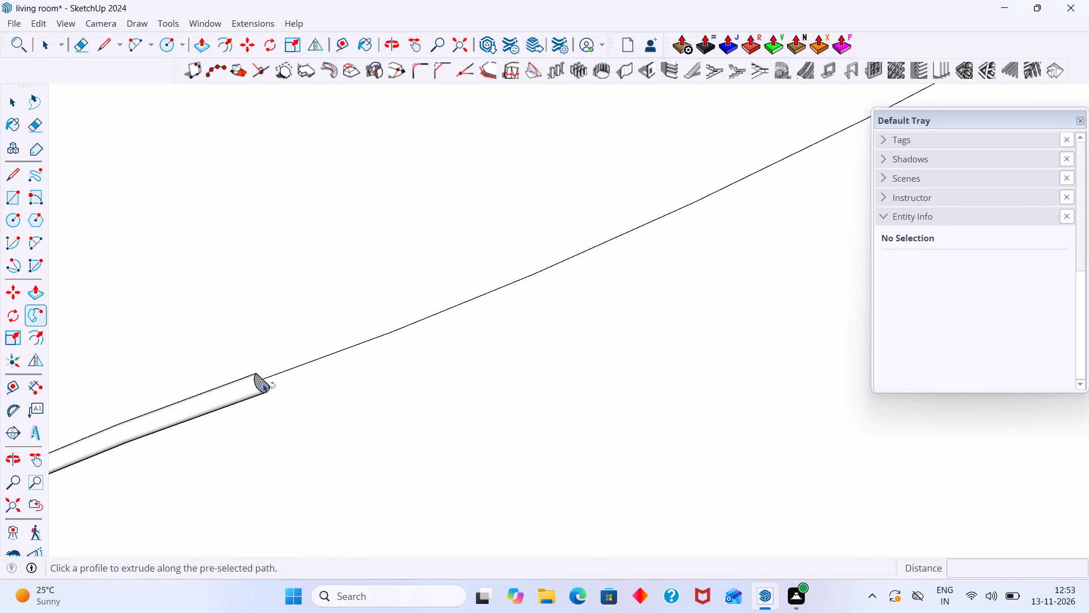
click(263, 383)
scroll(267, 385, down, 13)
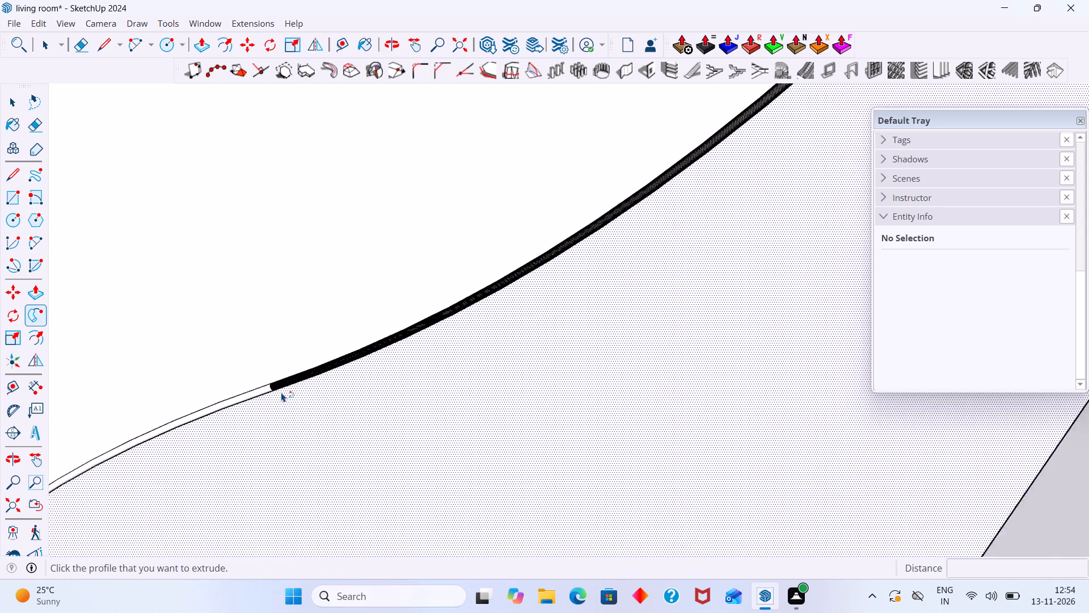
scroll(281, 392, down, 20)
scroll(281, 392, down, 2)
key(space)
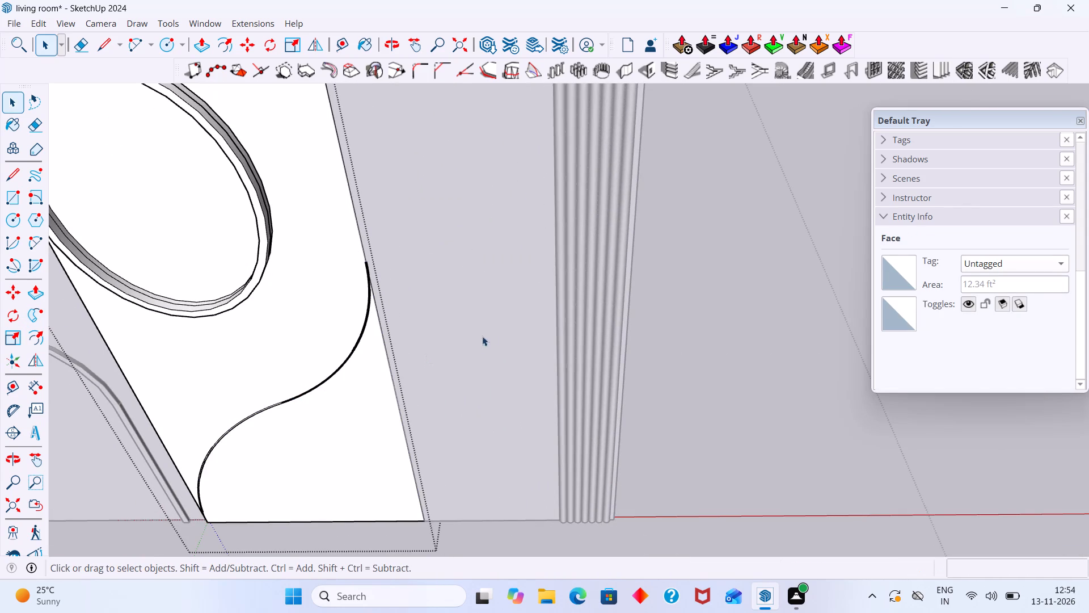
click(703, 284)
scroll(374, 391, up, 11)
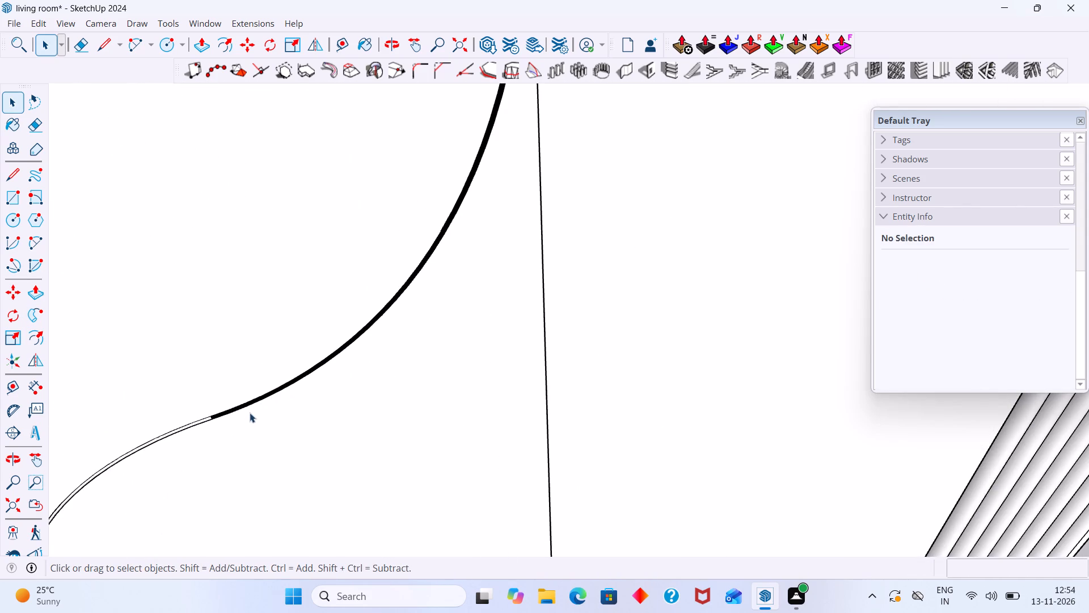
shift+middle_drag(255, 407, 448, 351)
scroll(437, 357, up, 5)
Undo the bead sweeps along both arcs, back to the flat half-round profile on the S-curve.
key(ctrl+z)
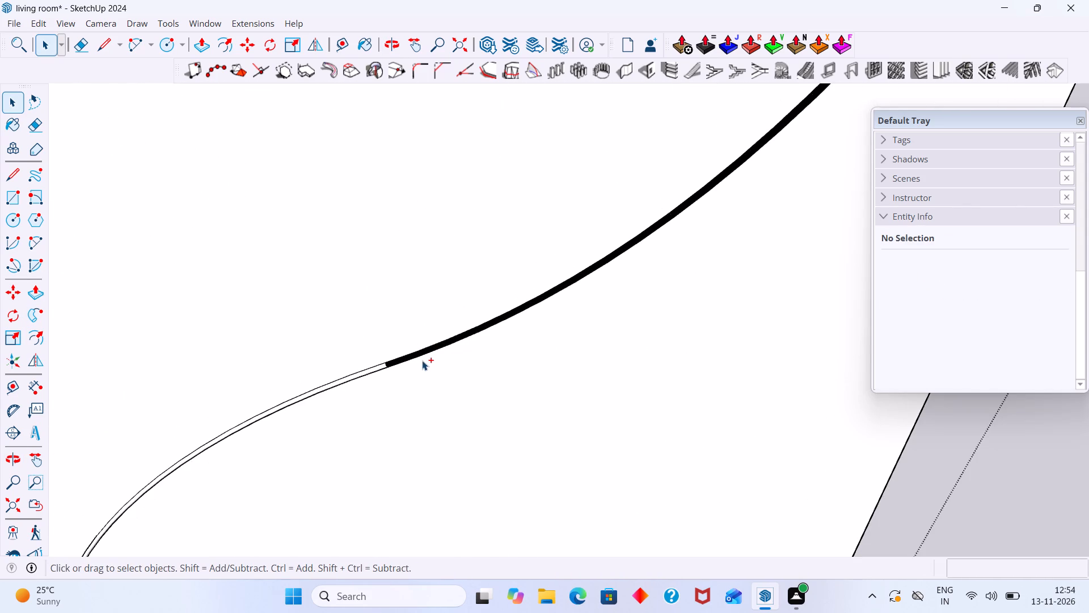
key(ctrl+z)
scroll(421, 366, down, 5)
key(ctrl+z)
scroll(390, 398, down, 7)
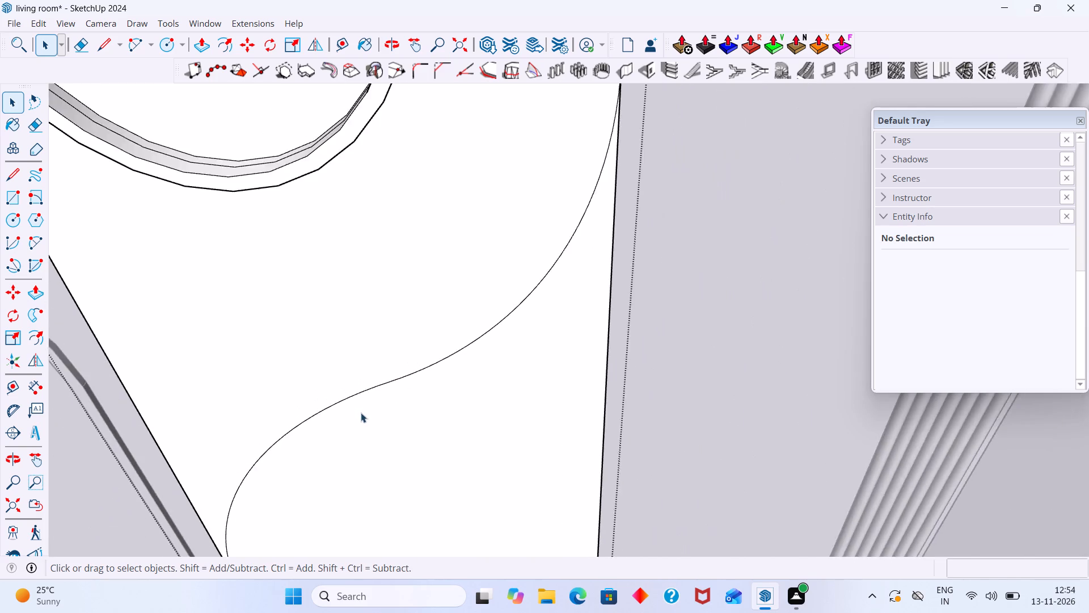
Sweep the half-round profile with Follow Me along the whole S-curve, using both lower arc pieces and the upper arc as the path.
shift+middle_drag(361, 413, 490, 282)
shift+middle_drag(400, 402, 437, 342)
scroll(388, 397, up, 19)
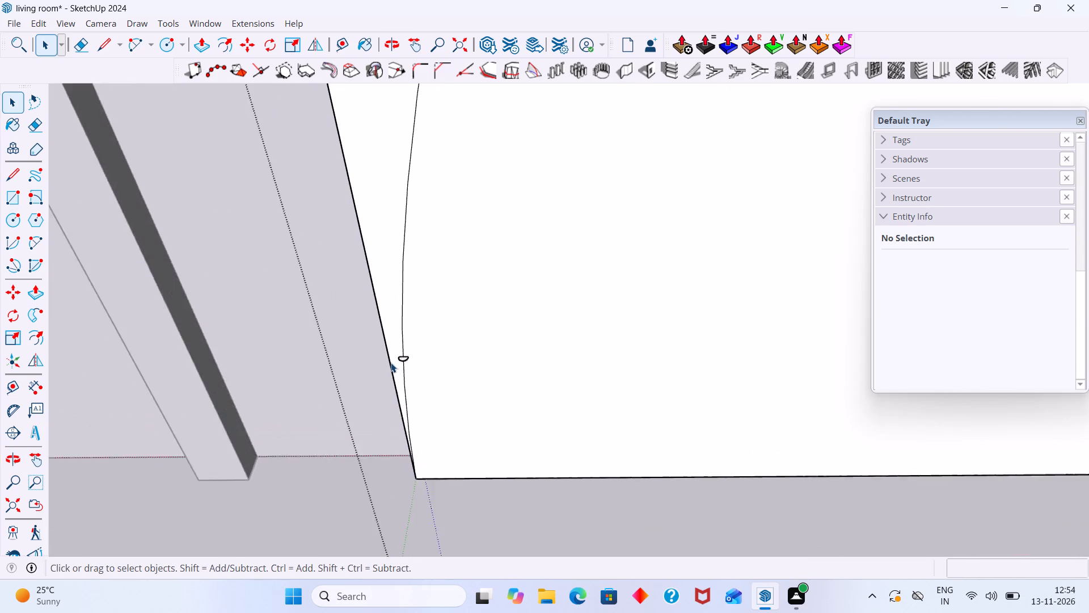
scroll(391, 363, up, 10)
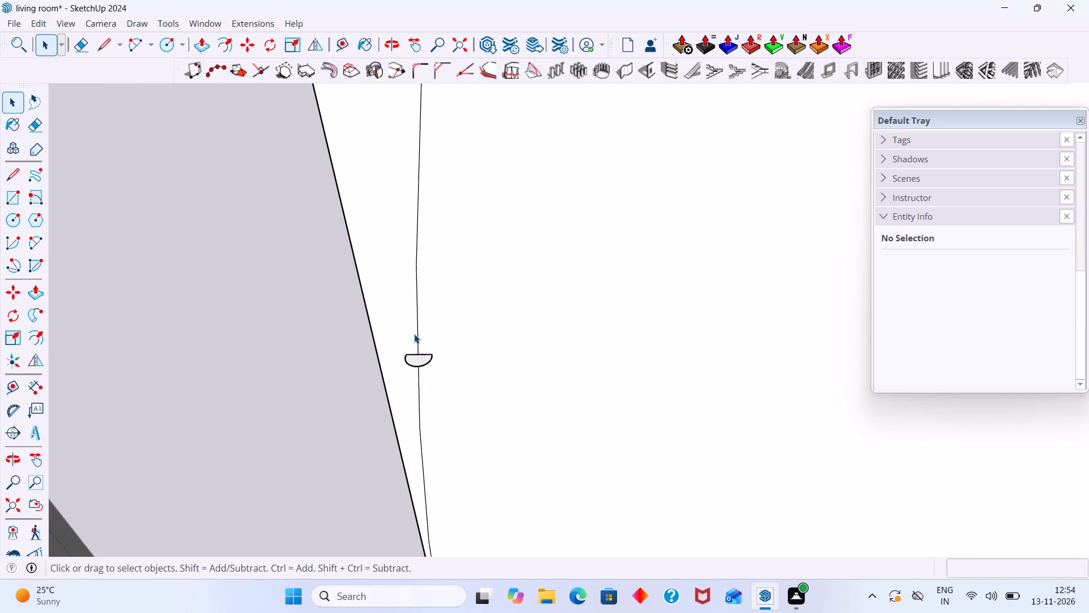
click(415, 333)
click(417, 333)
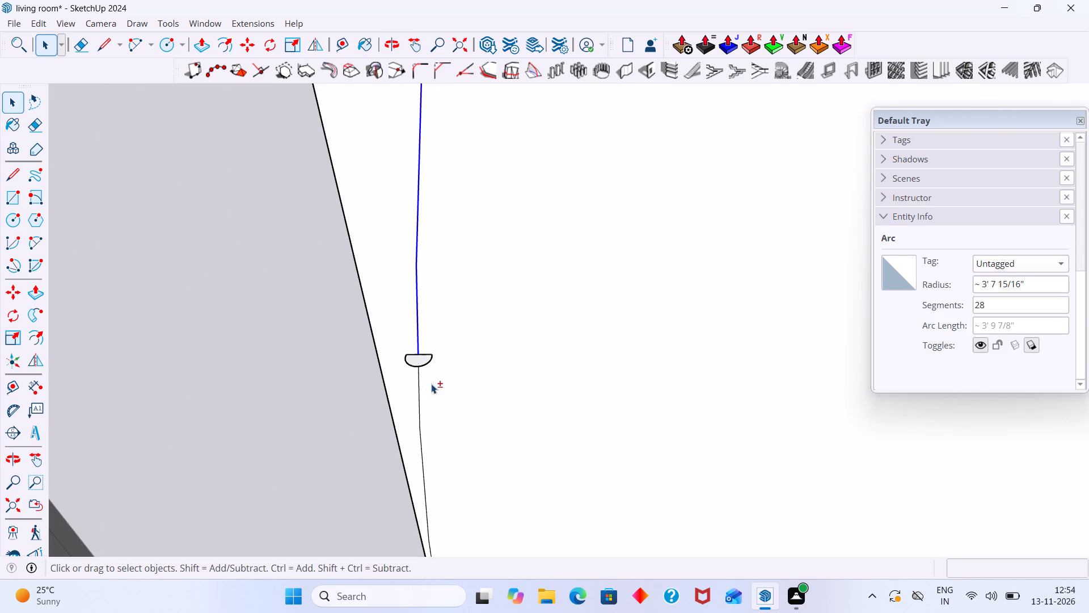
shift+click(419, 393)
shift+scroll(429, 371, down, 5)
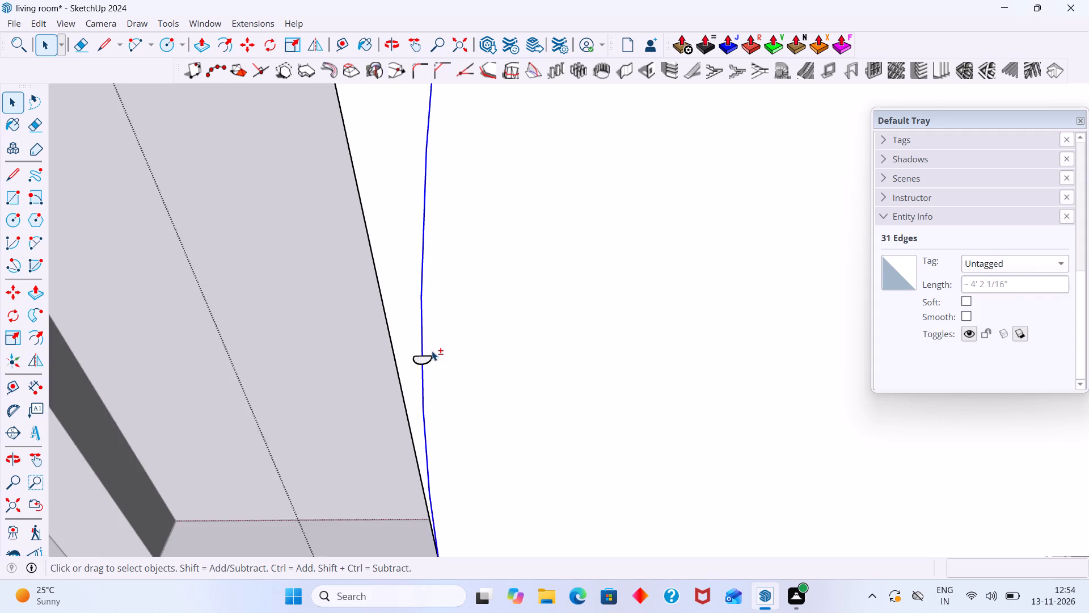
shift+scroll(432, 351, down, 20)
shift+scroll(432, 351, down, 6)
shift+middle_drag(591, 305, 551, 331)
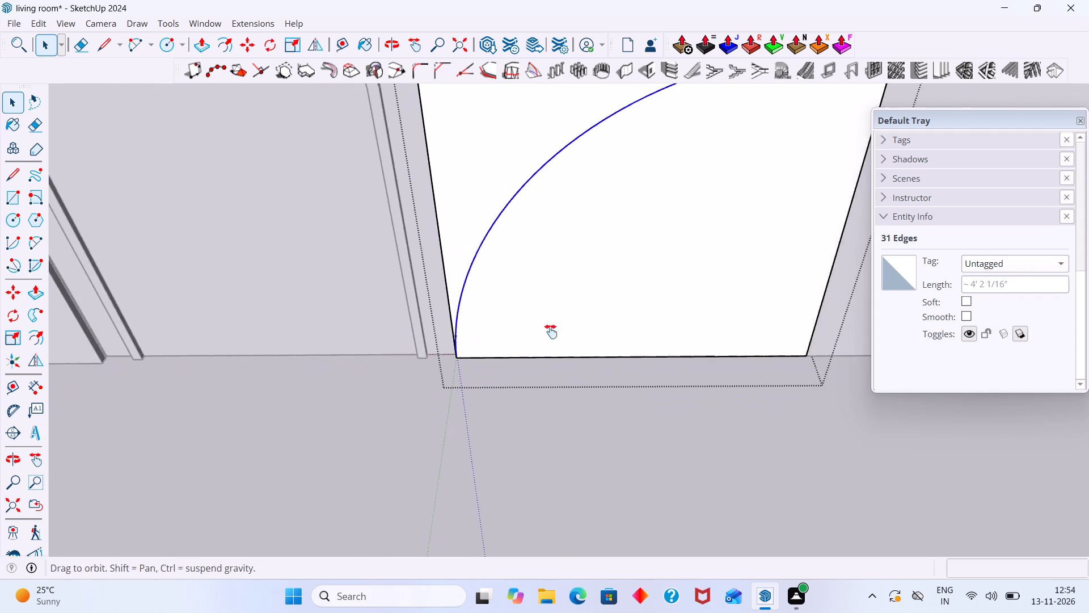
shift+middle_drag(551, 331, 342, 518)
shift+middle_drag(440, 429, 420, 464)
shift+scroll(368, 413, up, 4)
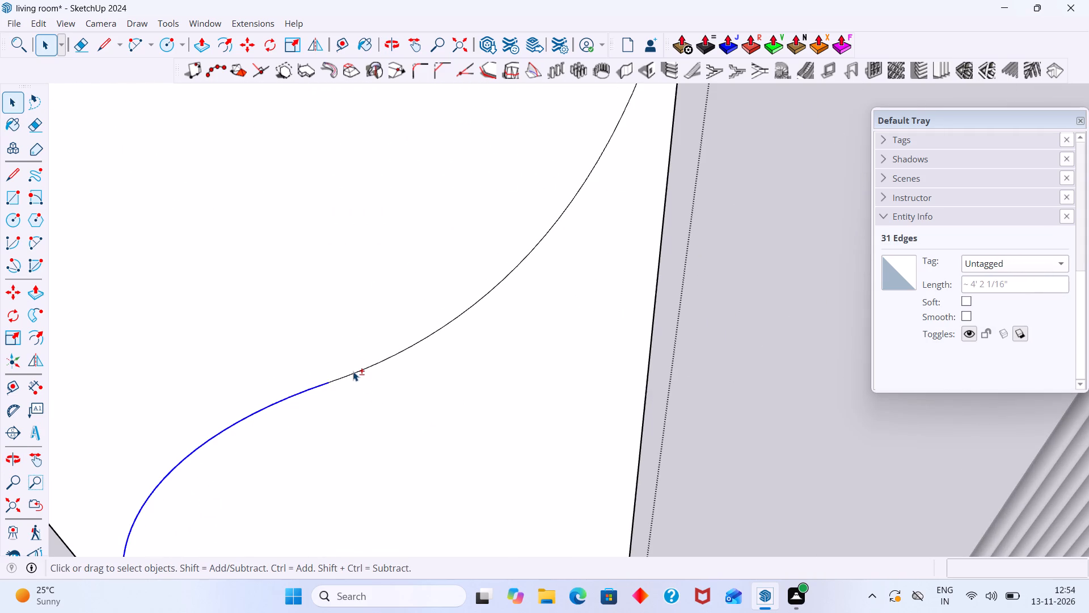
shift+click(353, 371)
shift+scroll(432, 334, down, 12)
shift+middle_drag(399, 417, 488, 363)
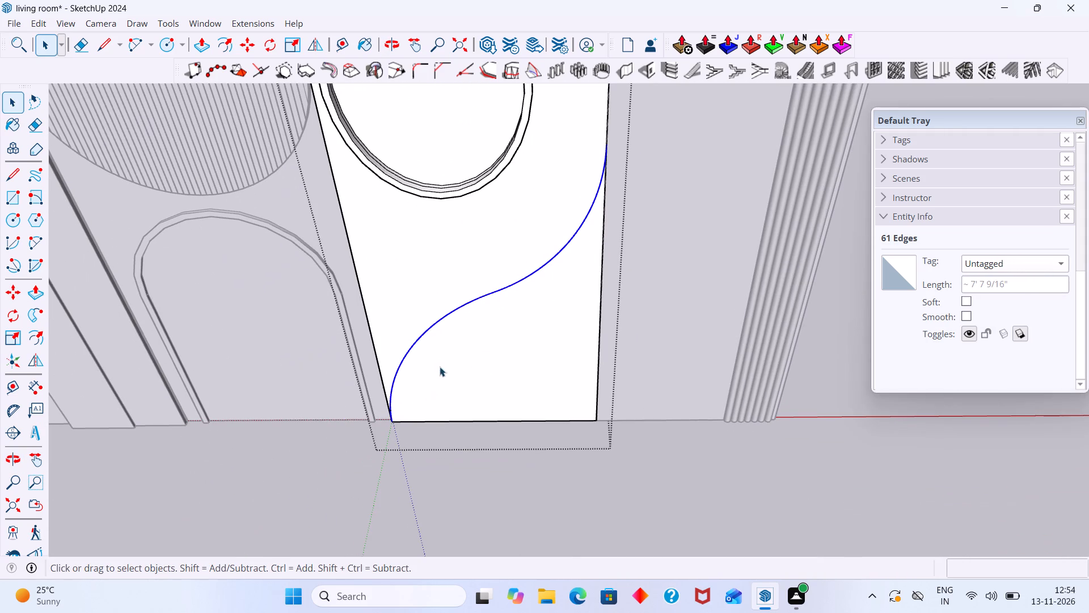
click(33, 314)
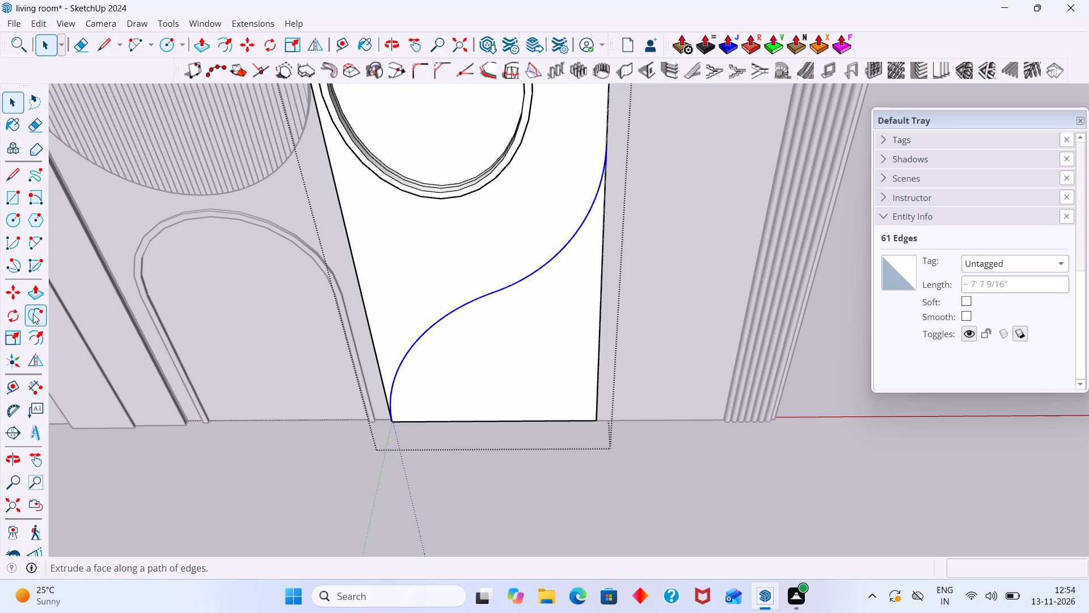
scroll(396, 413, up, 20)
scroll(396, 413, up, 2)
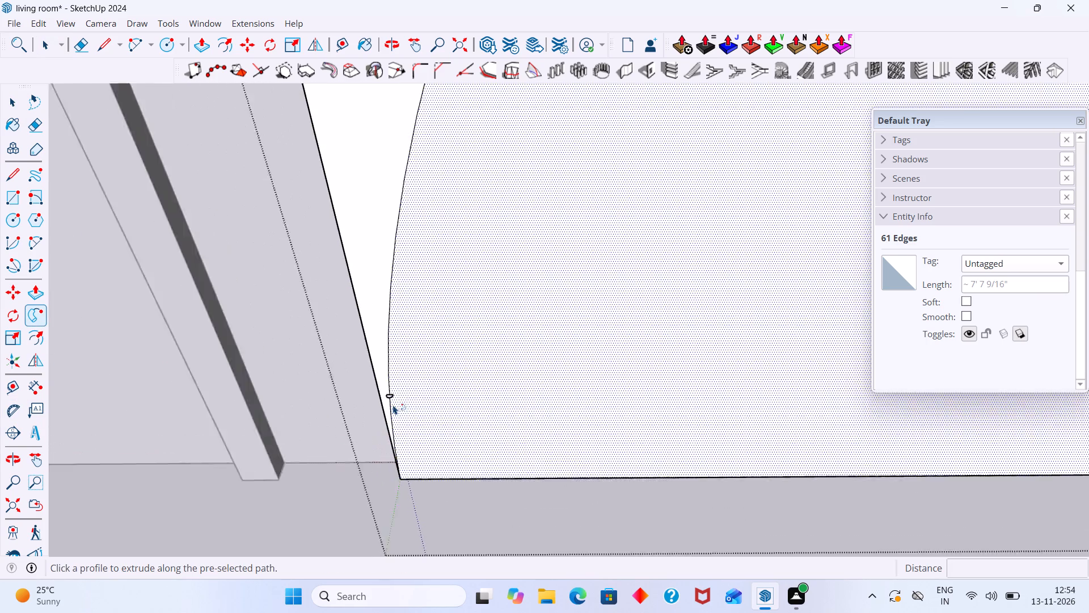
scroll(393, 405, up, 8)
click(384, 392)
scroll(395, 392, down, 4)
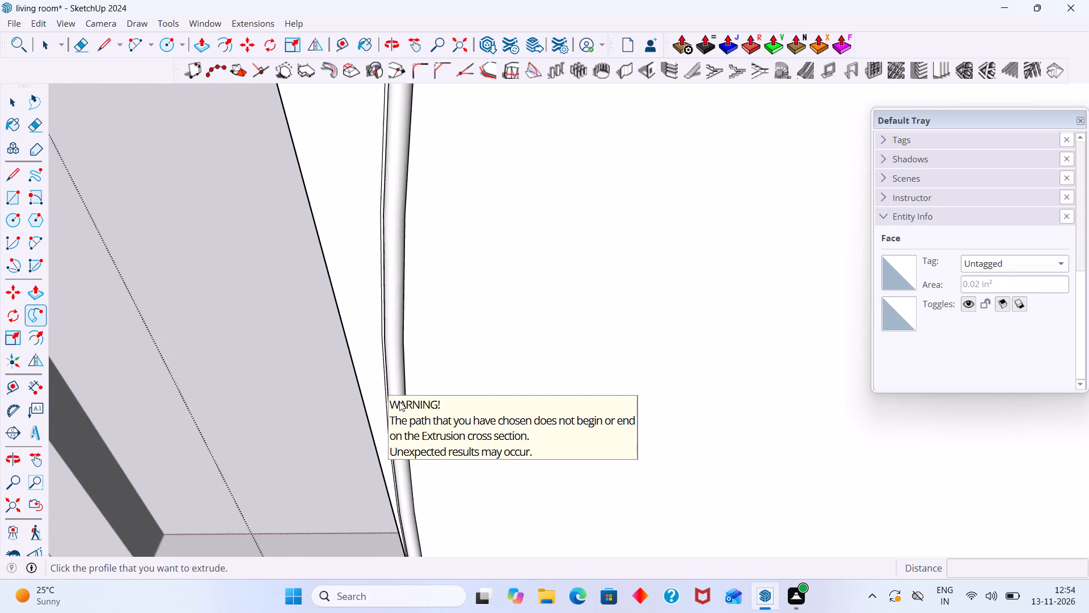
scroll(399, 401, down, 12)
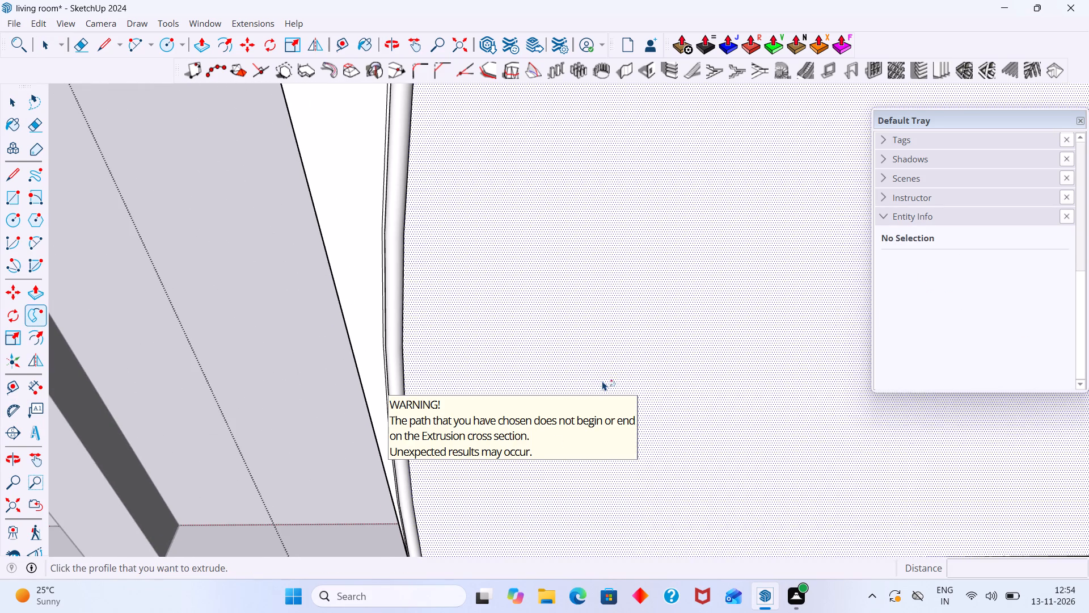
key(space)
Delete the leftover upper arc of the path beside the swept bead.
scroll(600, 393, down, 11)
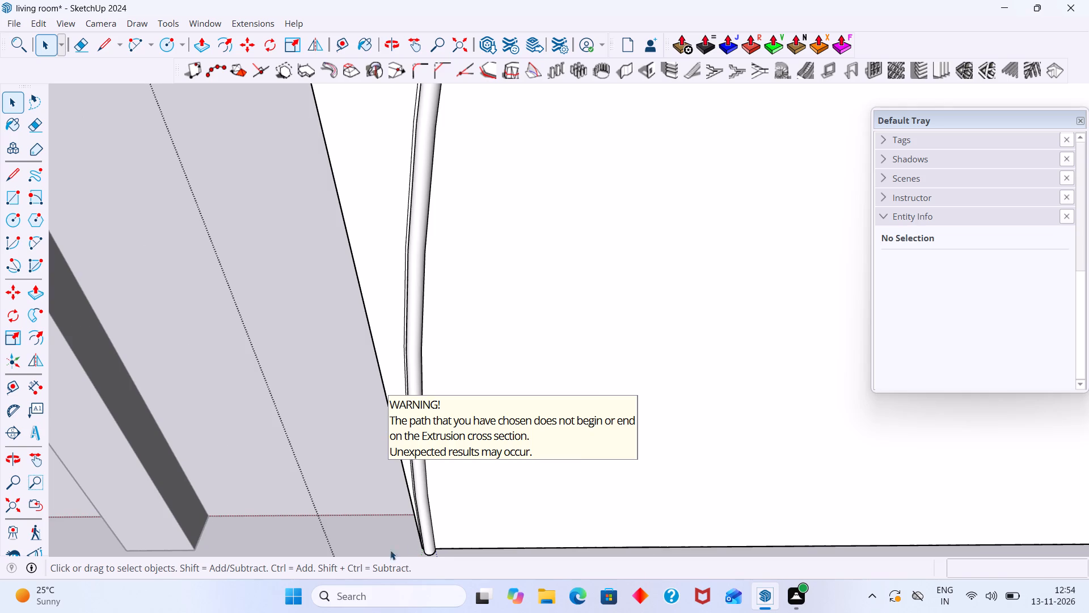
scroll(420, 543, down, 5)
click(461, 551)
scroll(470, 534, down, 8)
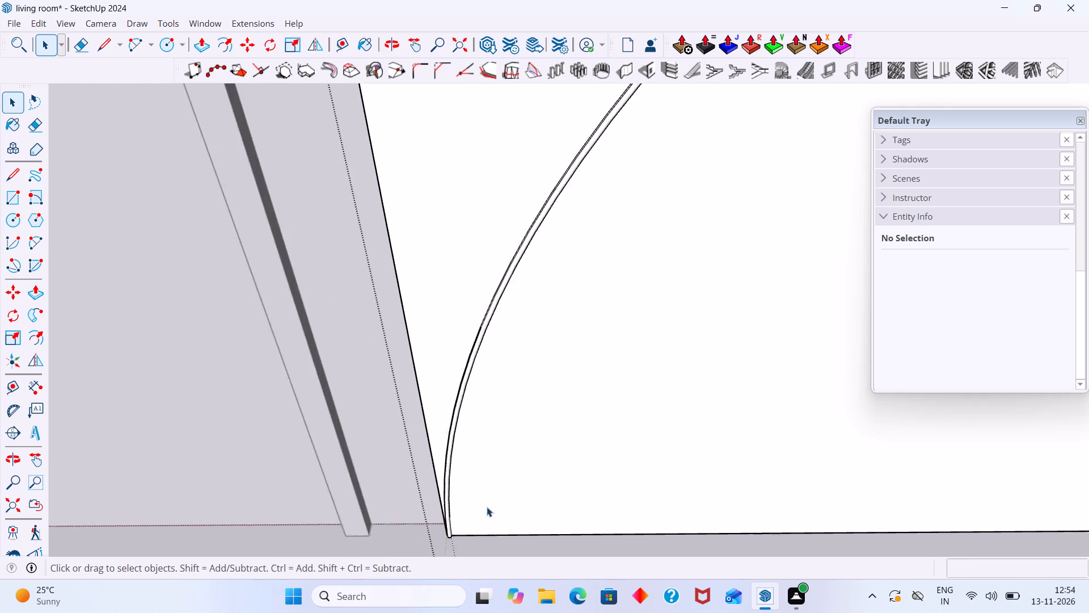
scroll(487, 507, down, 6)
scroll(605, 377, down, 4)
shift+middle_drag(593, 379, 231, 502)
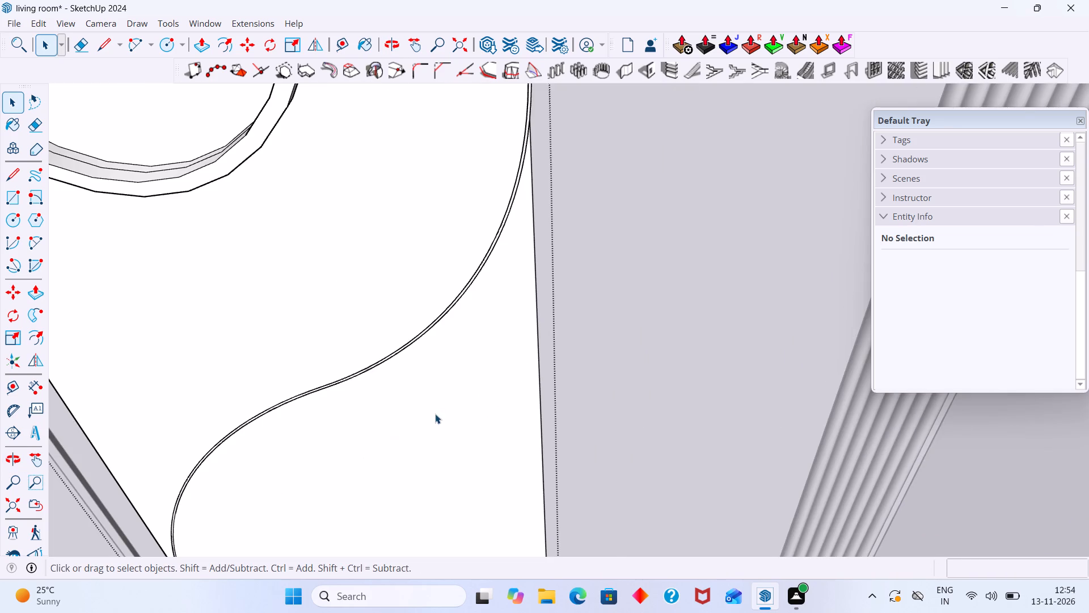
scroll(411, 388, up, 20)
scroll(411, 388, up, 13)
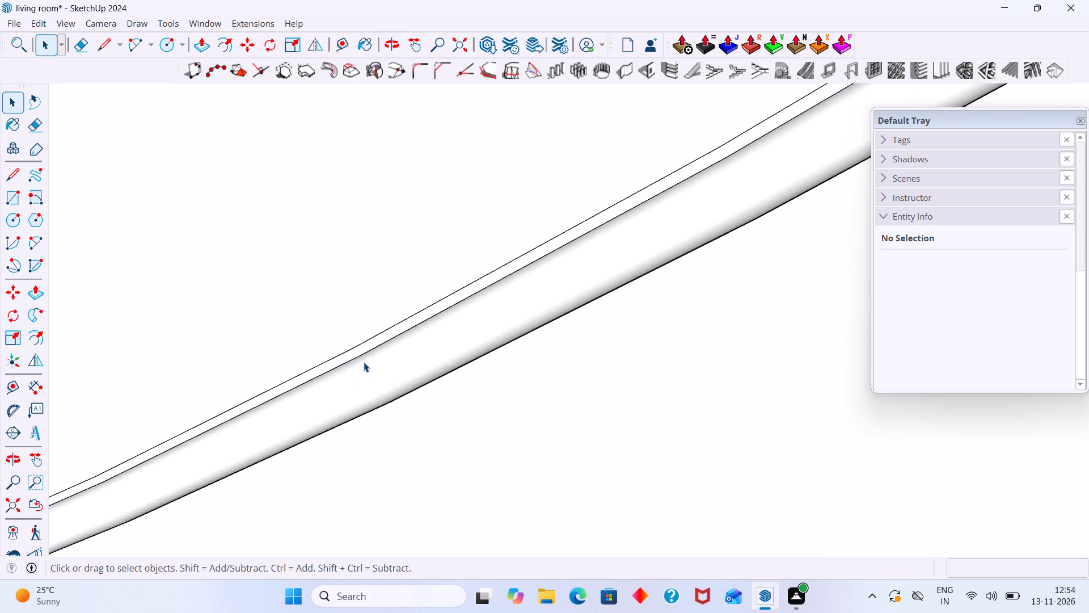
scroll(425, 314, up, 7)
click(414, 316)
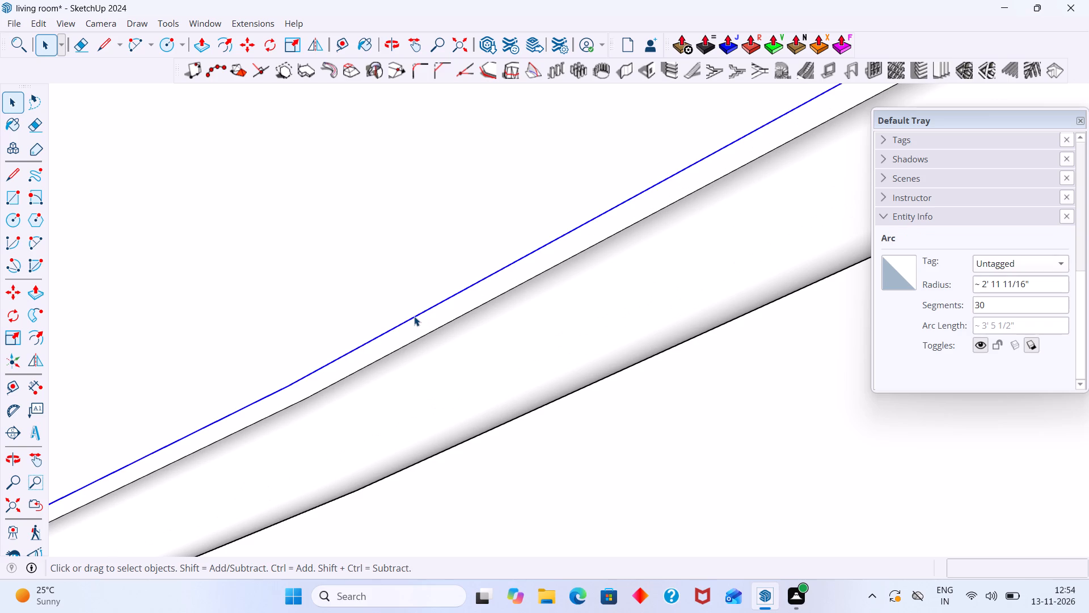
key(Delete)
Delete the leftover lower arc of the path beside the swept bead.
scroll(417, 342, down, 20)
scroll(417, 342, down, 15)
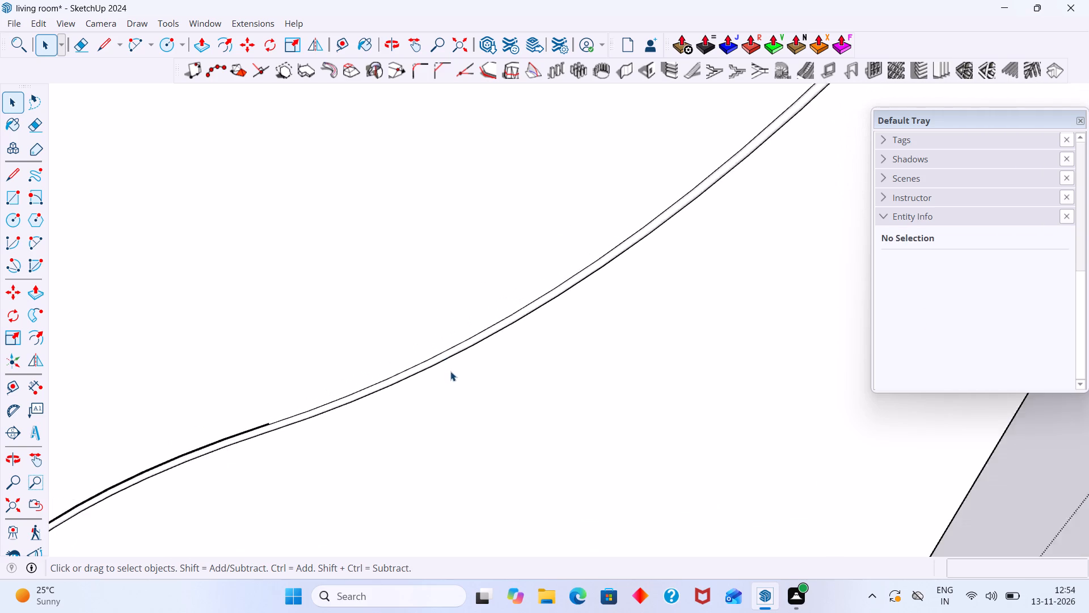
scroll(450, 371, down, 11)
scroll(377, 420, up, 20)
scroll(377, 420, up, 2)
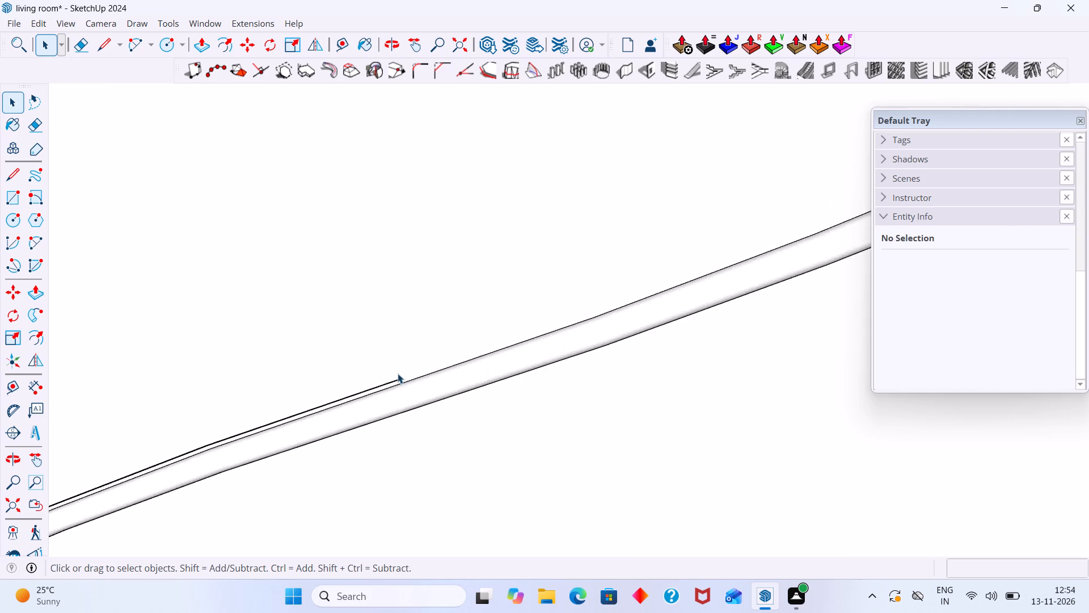
scroll(398, 373, up, 13)
click(397, 382)
click(406, 388)
click(402, 384)
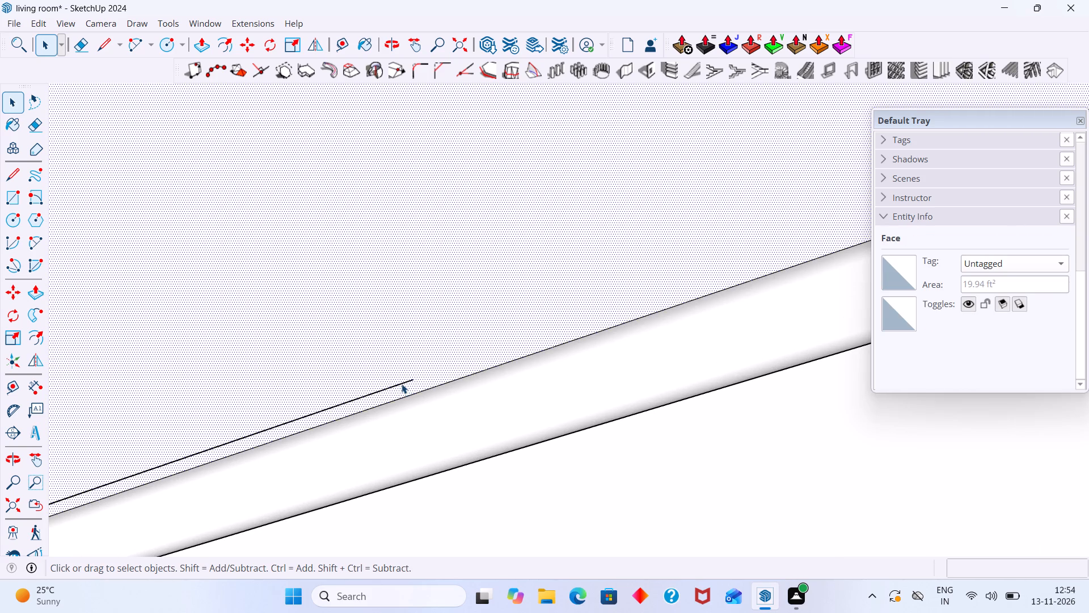
key(Delete)
Copy the bead's rounded surface about 3/16" sideways from its upper end's outer corner to the endpoint on the panel's side edge.
scroll(391, 383, down, 6)
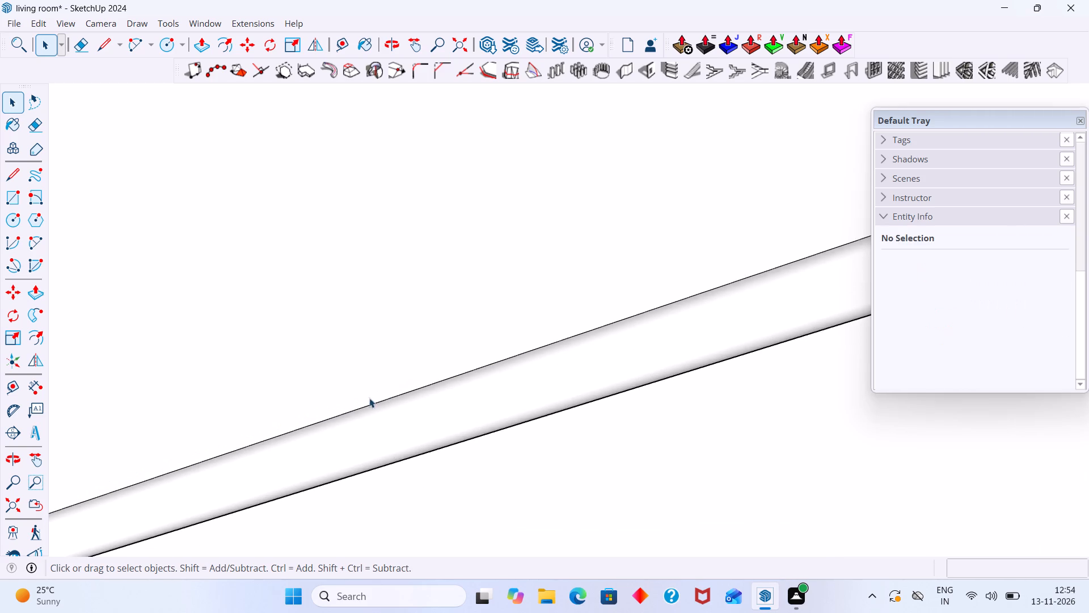
scroll(369, 398, down, 20)
scroll(369, 398, down, 18)
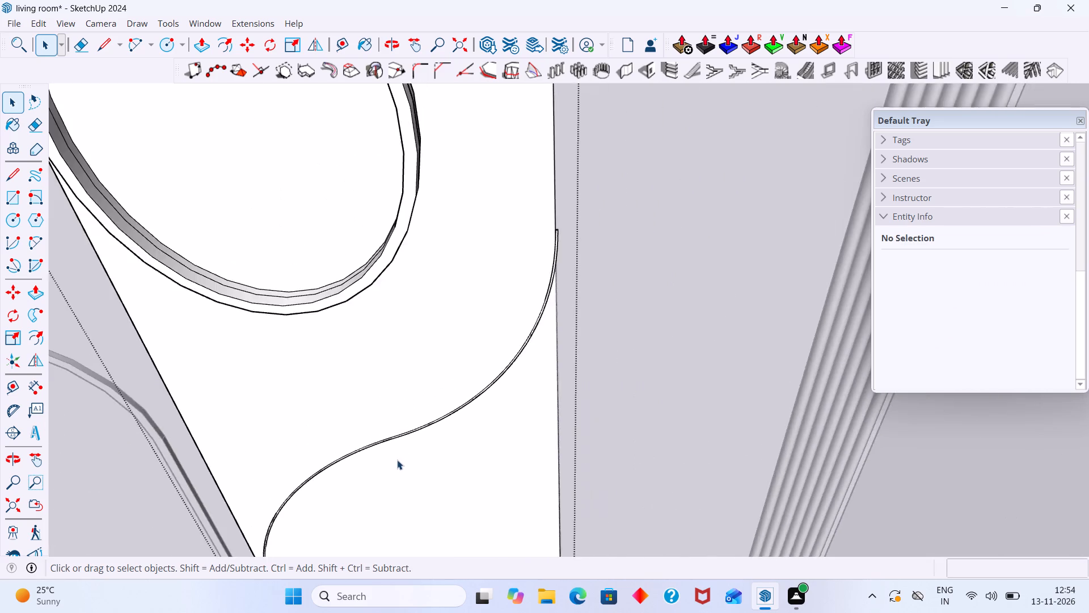
middle_drag(397, 460, 568, 362)
shift+middle_drag(587, 344, 352, 457)
scroll(482, 230, up, 12)
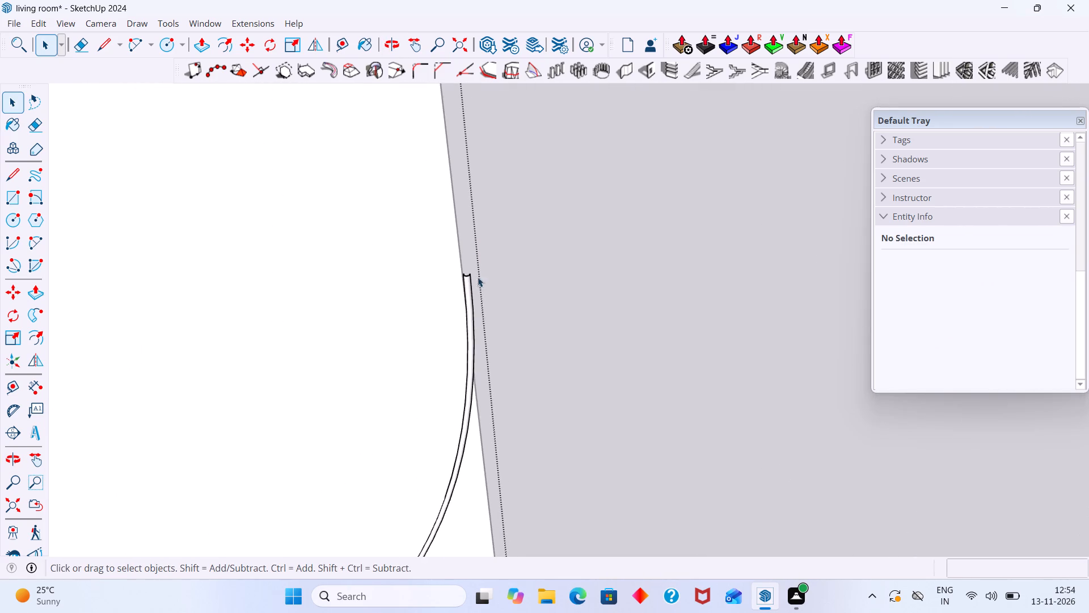
scroll(478, 277, up, 6)
middle_drag(465, 271, 253, 333)
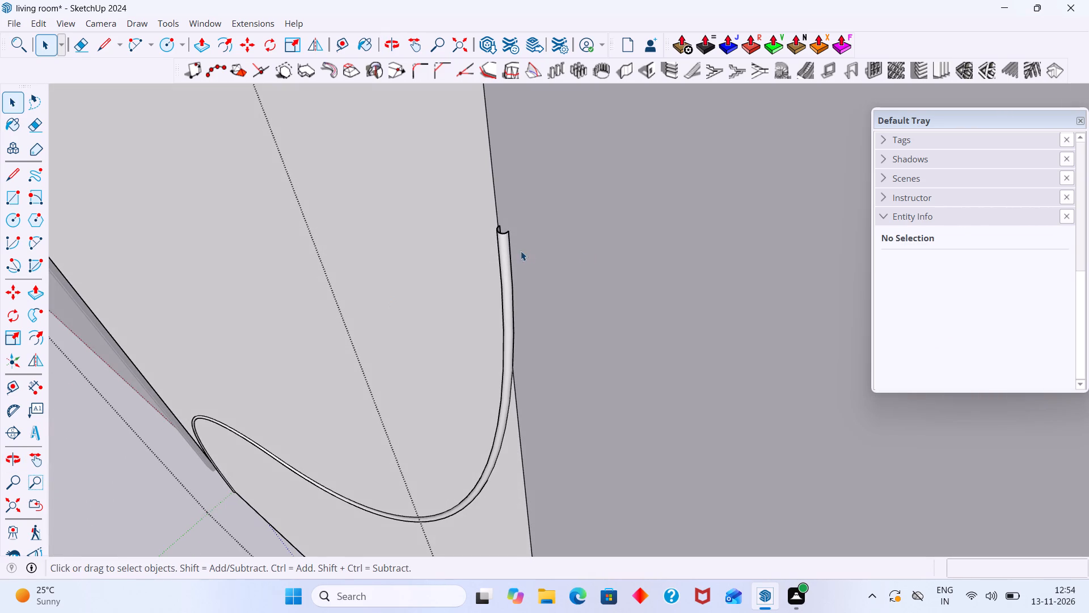
scroll(508, 251, up, 20)
click(483, 229)
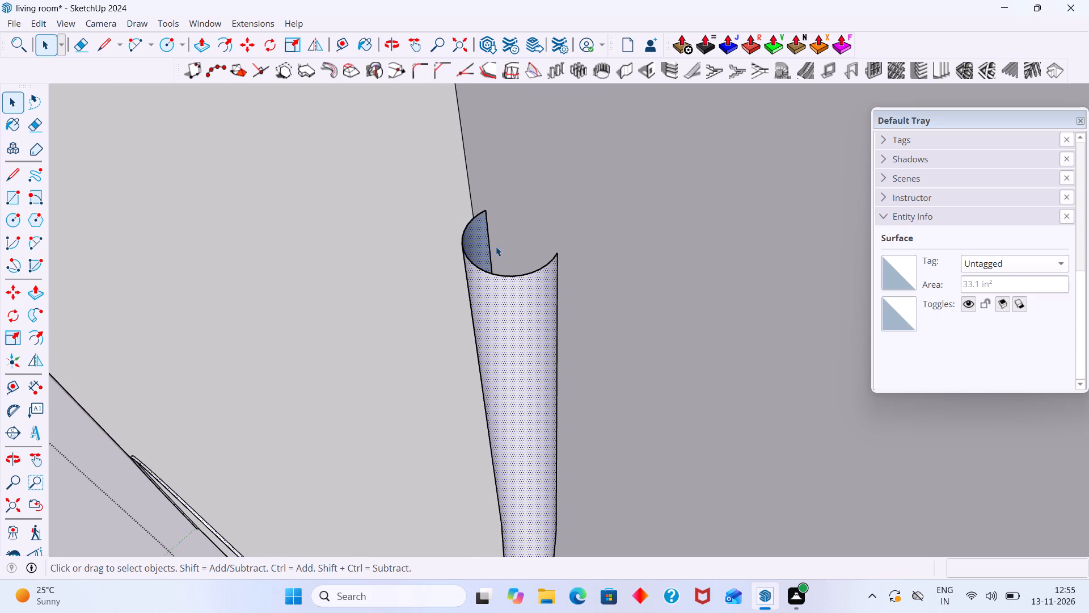
key(m)
click(558, 253)
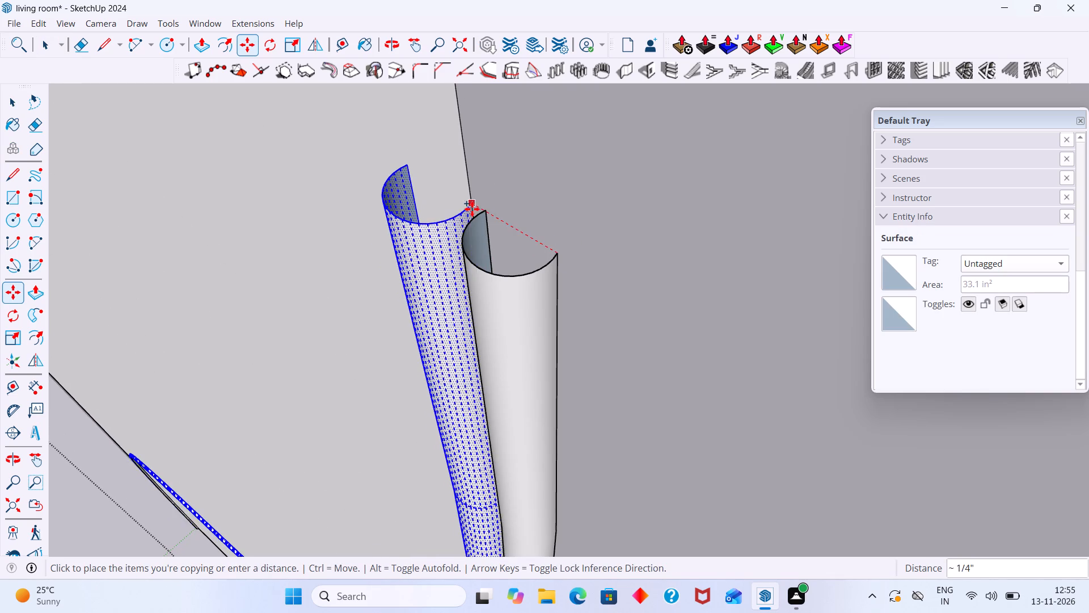
scroll(472, 209, up, 7)
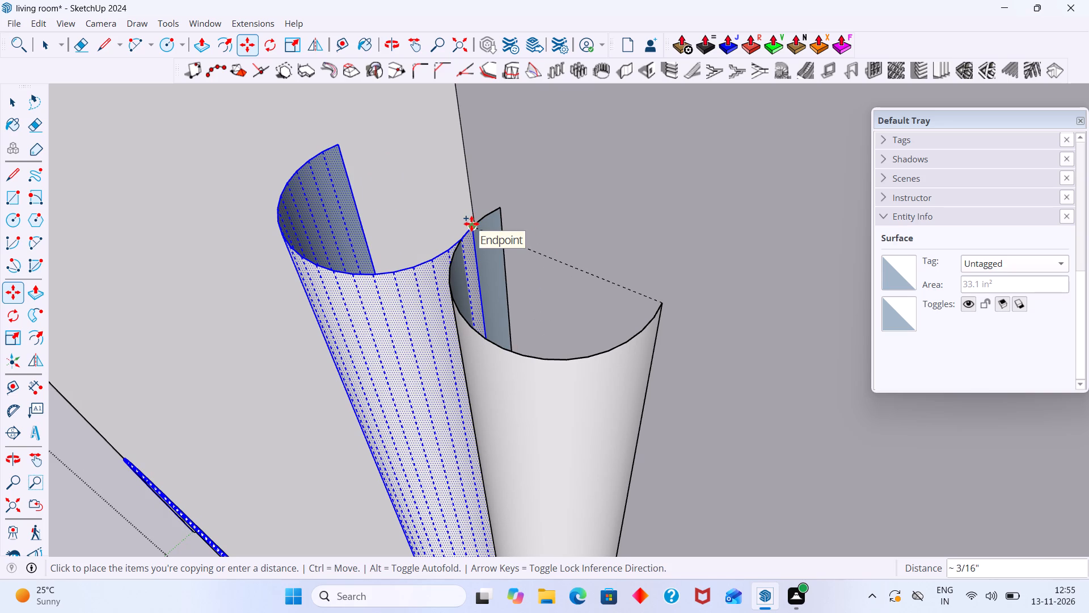
key(space)
click(566, 205)
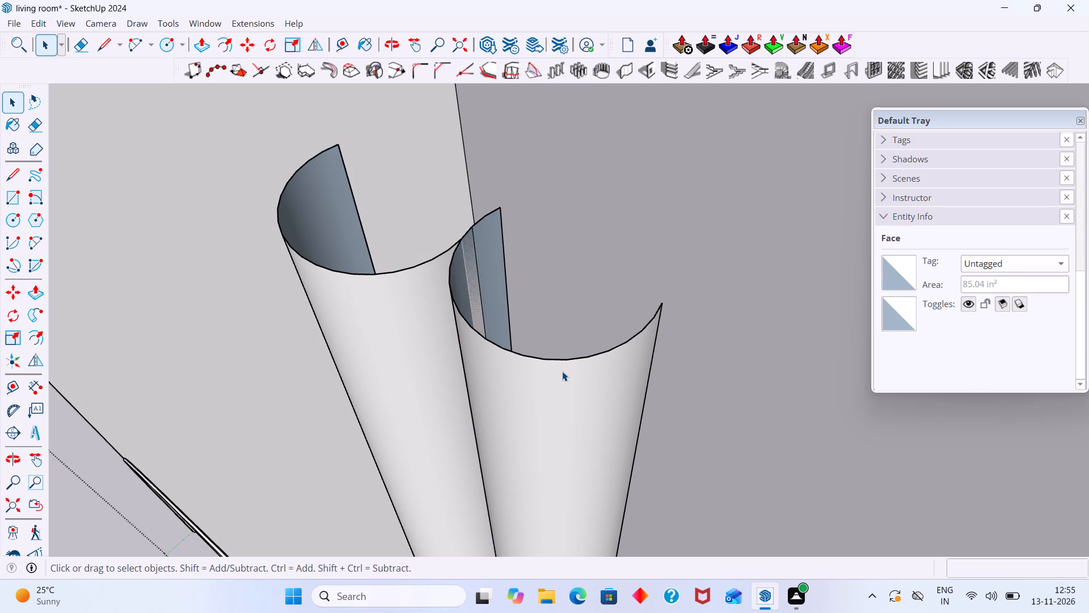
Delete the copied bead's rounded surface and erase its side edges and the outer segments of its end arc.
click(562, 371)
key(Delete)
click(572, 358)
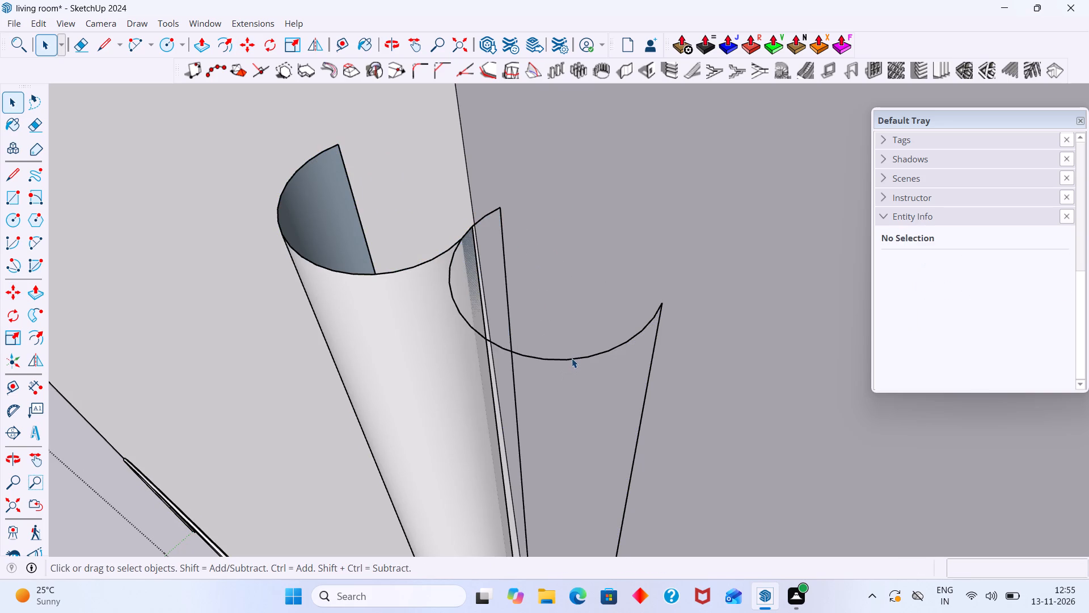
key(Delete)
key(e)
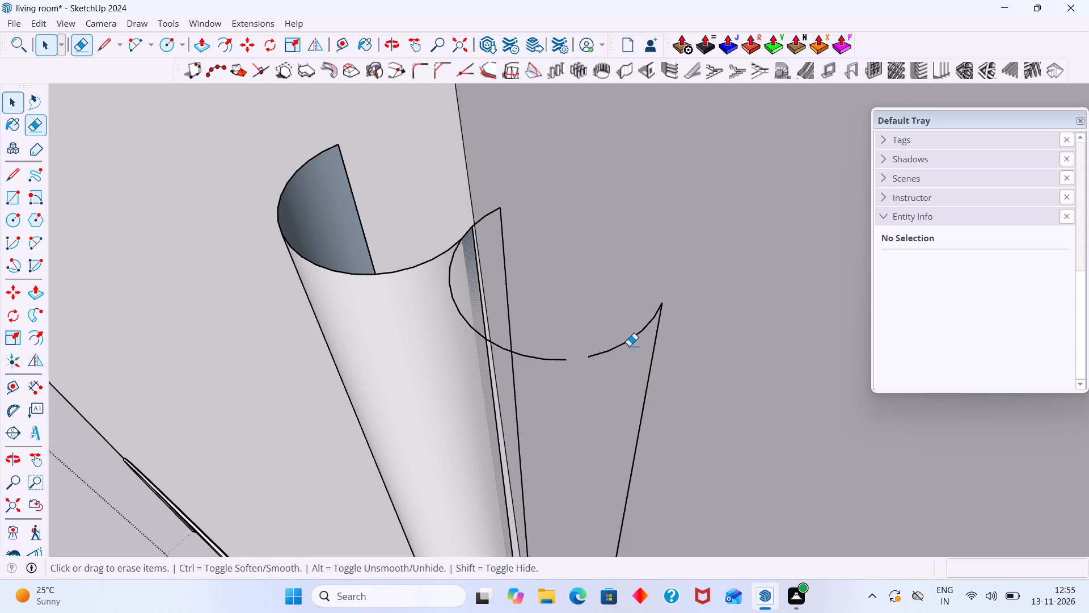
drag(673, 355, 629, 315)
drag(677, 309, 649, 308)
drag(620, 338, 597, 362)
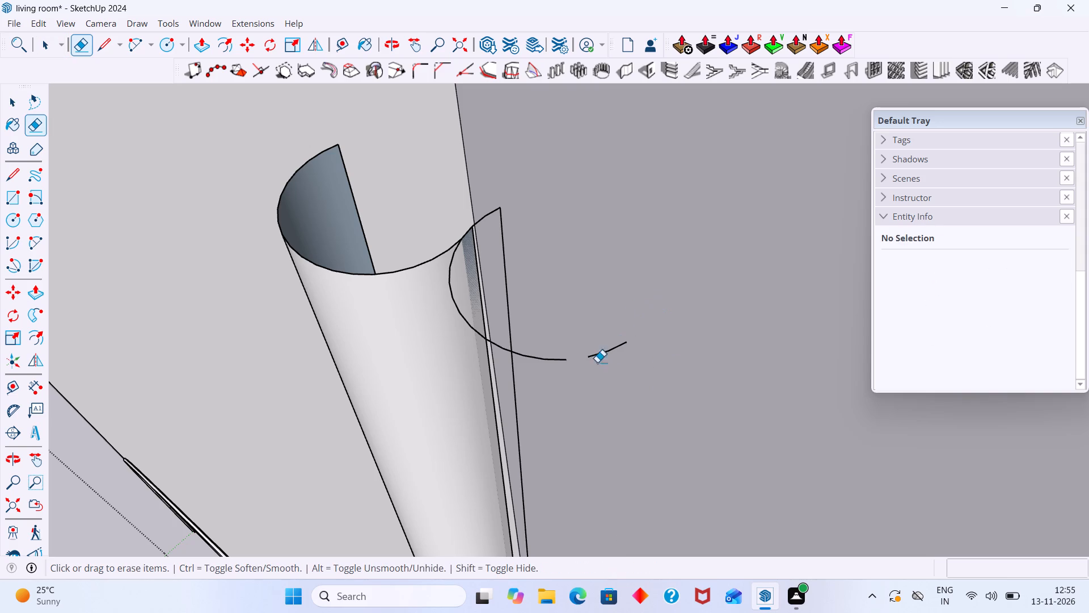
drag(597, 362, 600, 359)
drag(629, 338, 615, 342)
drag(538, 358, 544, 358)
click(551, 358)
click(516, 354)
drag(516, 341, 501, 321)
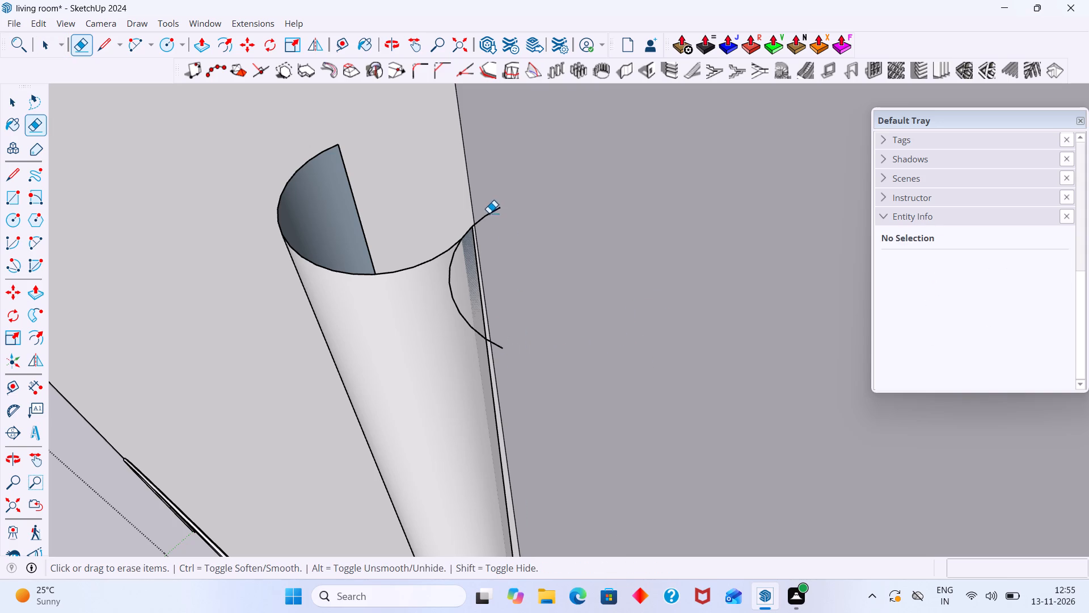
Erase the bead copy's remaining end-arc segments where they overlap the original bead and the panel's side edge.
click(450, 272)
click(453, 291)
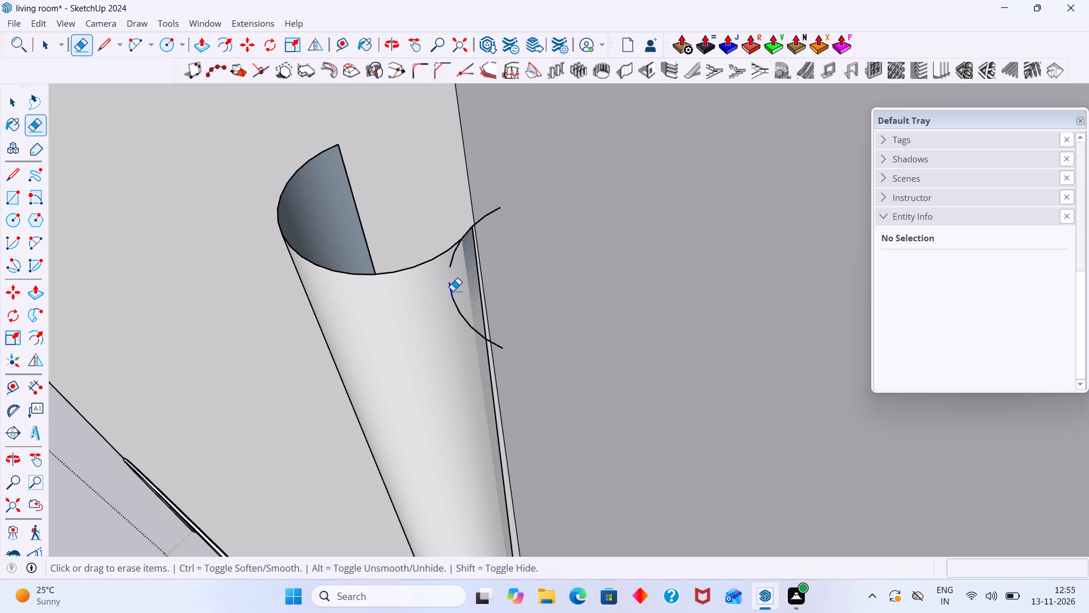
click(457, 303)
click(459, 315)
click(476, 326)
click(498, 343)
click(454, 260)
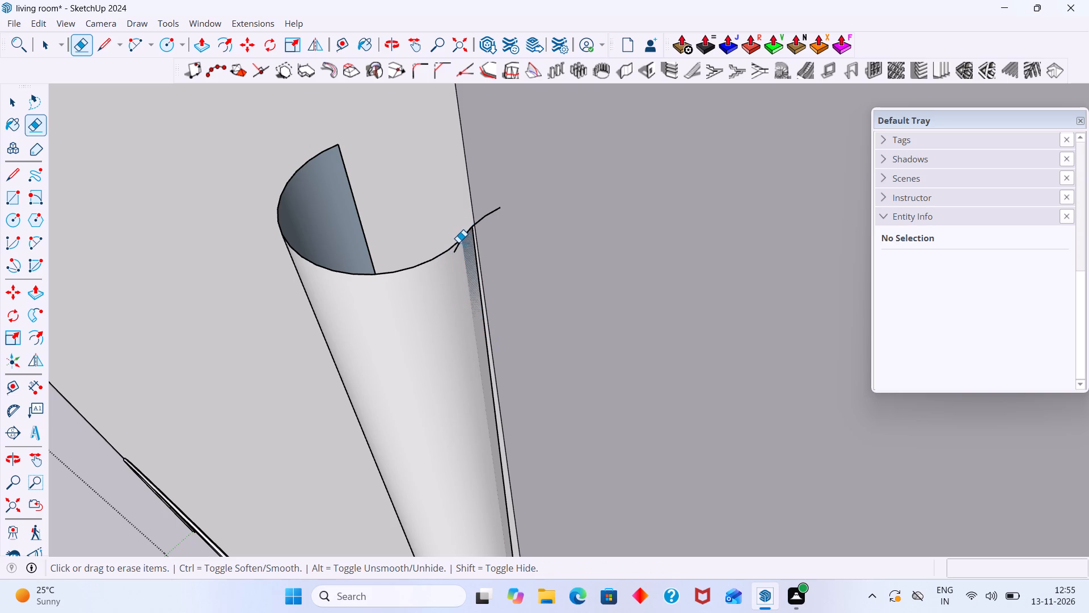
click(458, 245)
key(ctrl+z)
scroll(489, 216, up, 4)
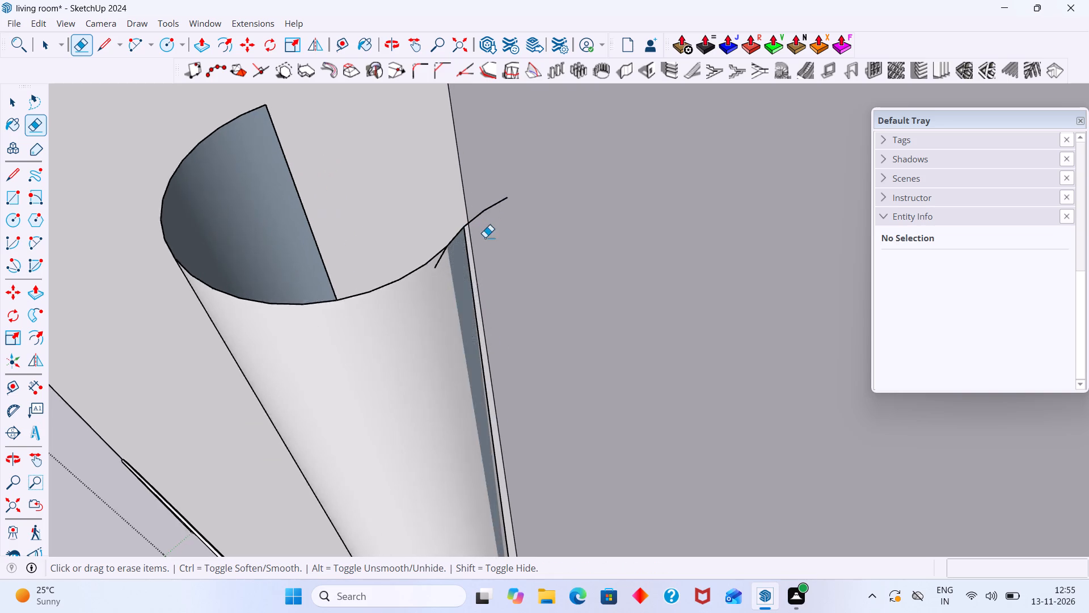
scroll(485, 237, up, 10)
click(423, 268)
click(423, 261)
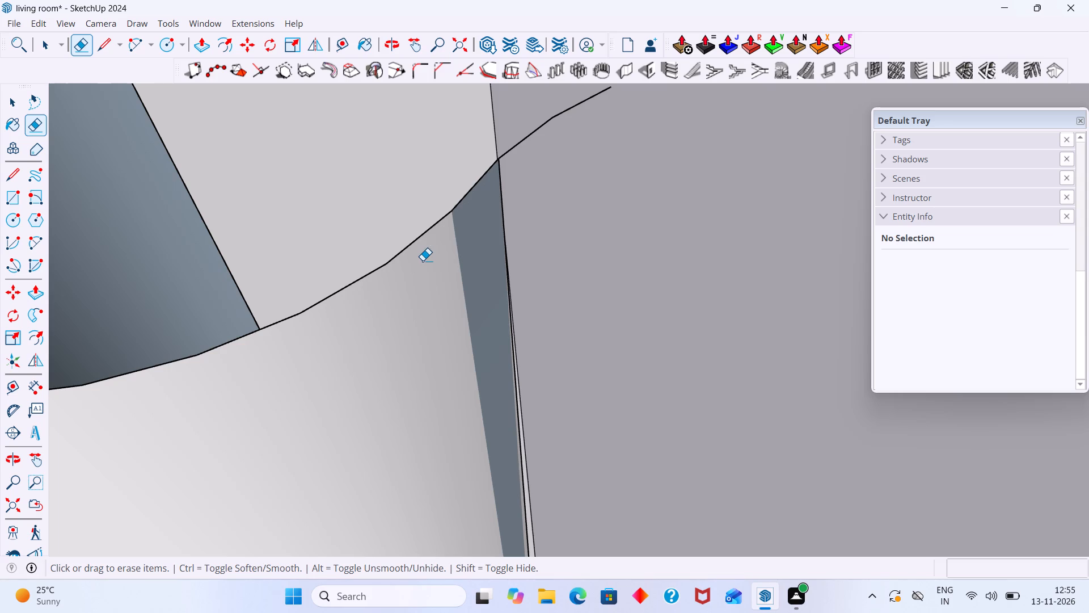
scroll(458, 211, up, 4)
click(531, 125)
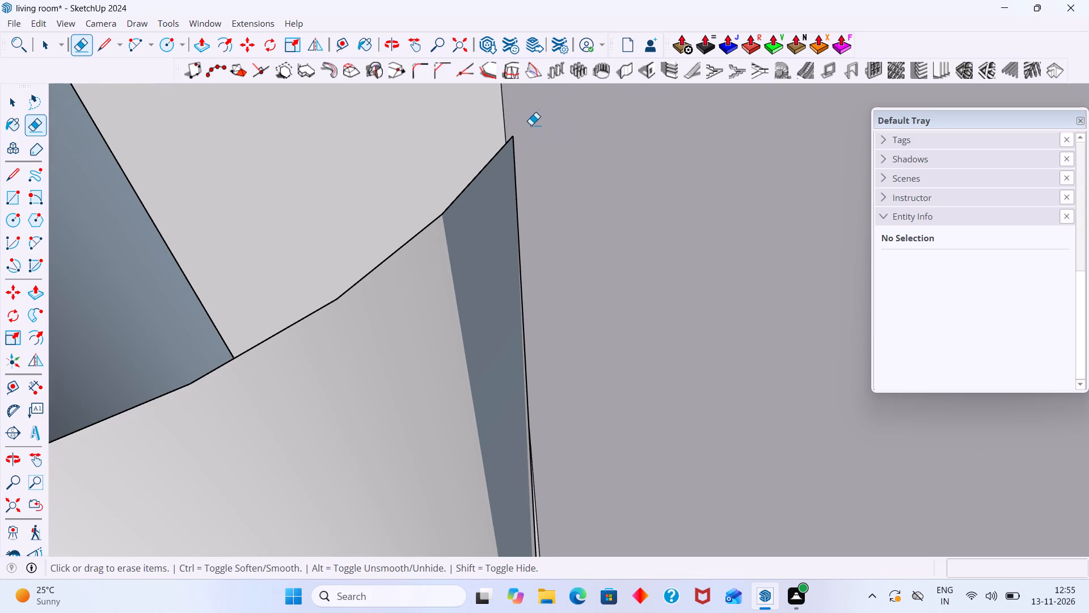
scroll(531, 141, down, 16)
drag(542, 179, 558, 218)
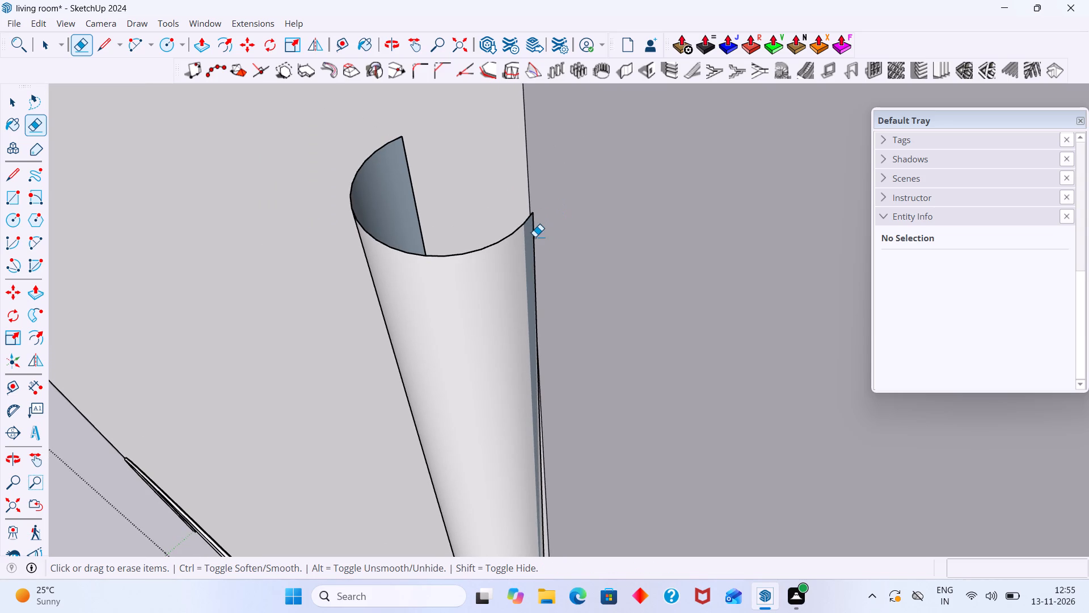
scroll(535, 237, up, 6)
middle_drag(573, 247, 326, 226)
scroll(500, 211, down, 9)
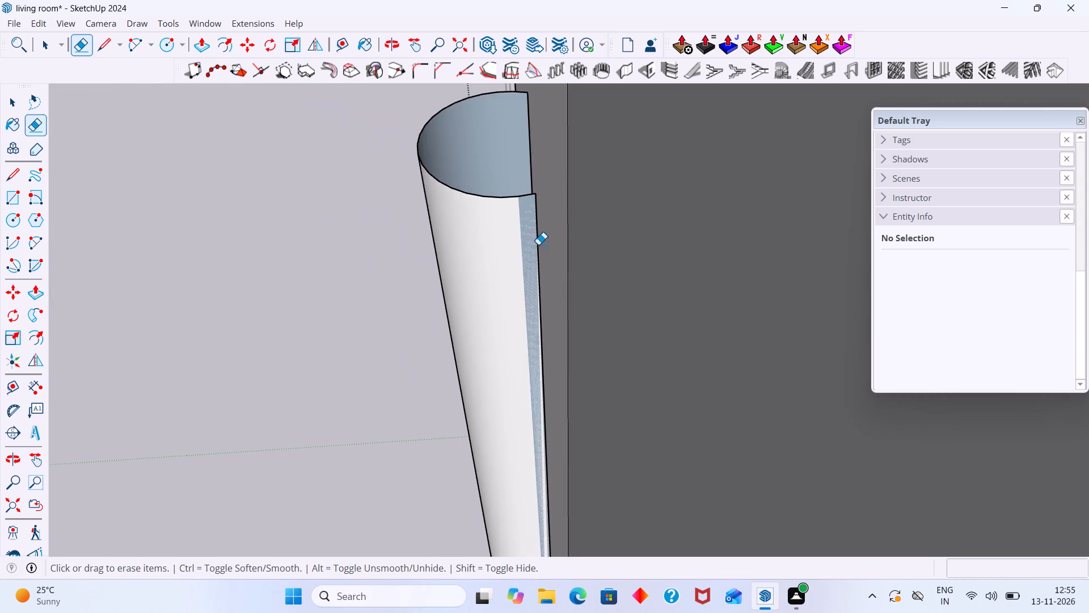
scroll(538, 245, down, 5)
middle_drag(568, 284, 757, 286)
Undo the erasing, the bead copy and the Follow Me sweep, back to the plain S-curve with its half-round arc.
key(ctrl+z)
key(ctrl+z)
key(ctrl+z)
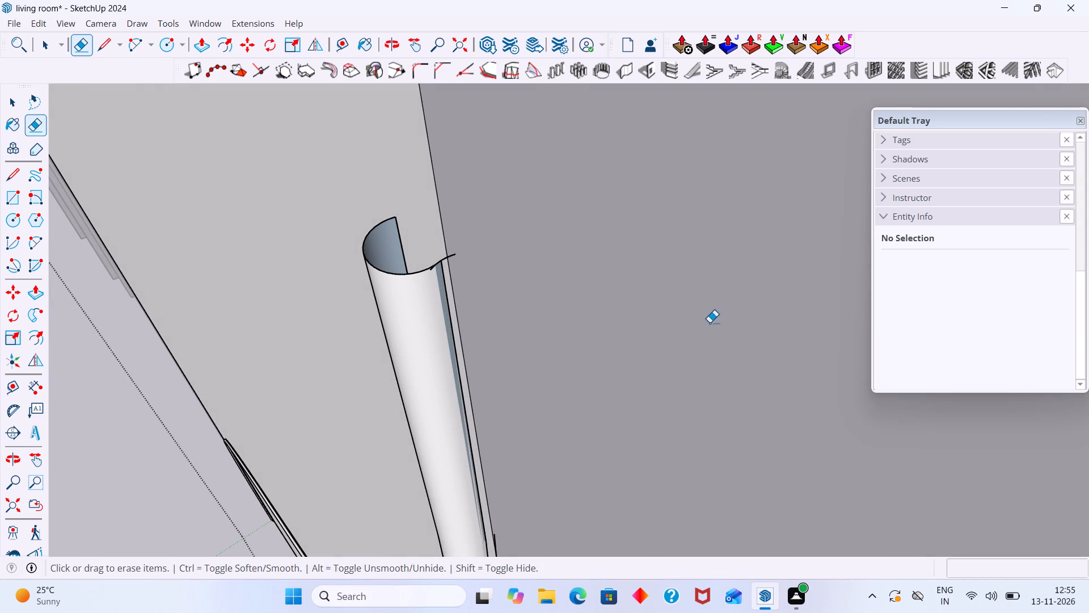
key(ctrl+z)
key(ctrl+z)
key(ctrl+z)
key(ctrl+z)
key(ctrl+z)
key(ctrl+z)
key(ctrl+z)
key(ctrl+z)
key(ctrl+z)
key(ctrl+z)
key(ctrl+z)
key(ctrl+z)
key(ctrl+z)
key(ctrl+z)
key(ctrl+z)
key(ctrl+z)
key(ctrl+z)
key(ctrl+z)
key(ctrl+z)
key(ctrl+z)
key(ctrl+z)
key(ctrl+z)
scroll(606, 371, down, 3)
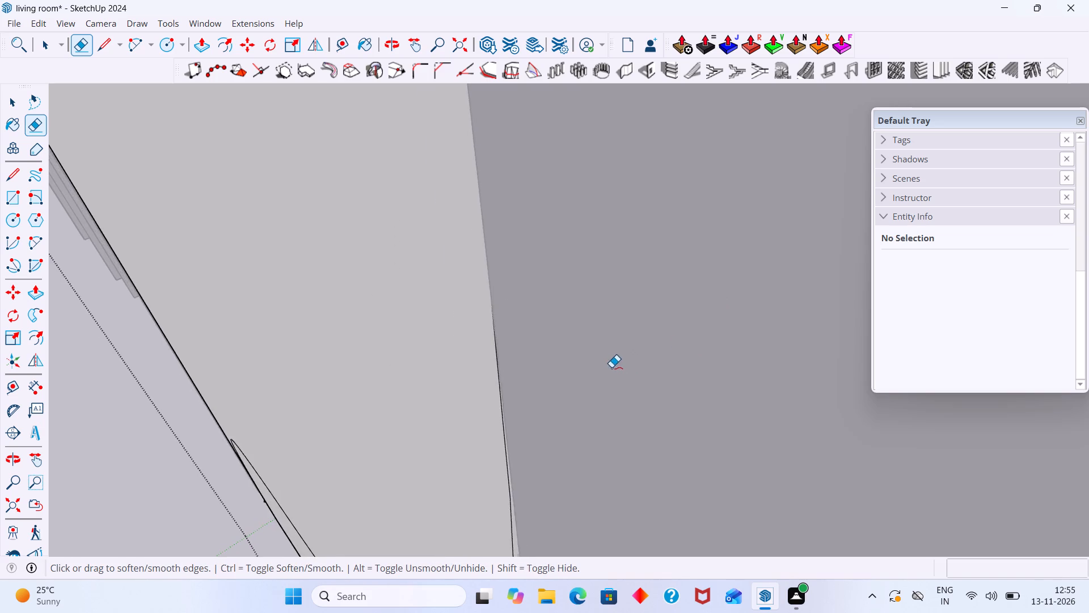
scroll(611, 367, down, 20)
scroll(611, 367, down, 7)
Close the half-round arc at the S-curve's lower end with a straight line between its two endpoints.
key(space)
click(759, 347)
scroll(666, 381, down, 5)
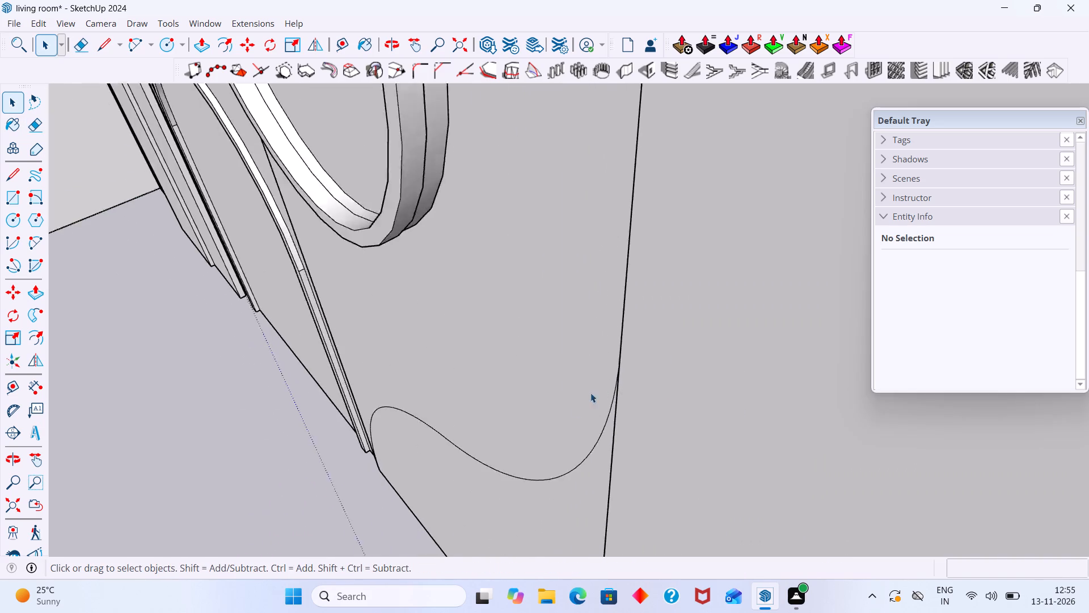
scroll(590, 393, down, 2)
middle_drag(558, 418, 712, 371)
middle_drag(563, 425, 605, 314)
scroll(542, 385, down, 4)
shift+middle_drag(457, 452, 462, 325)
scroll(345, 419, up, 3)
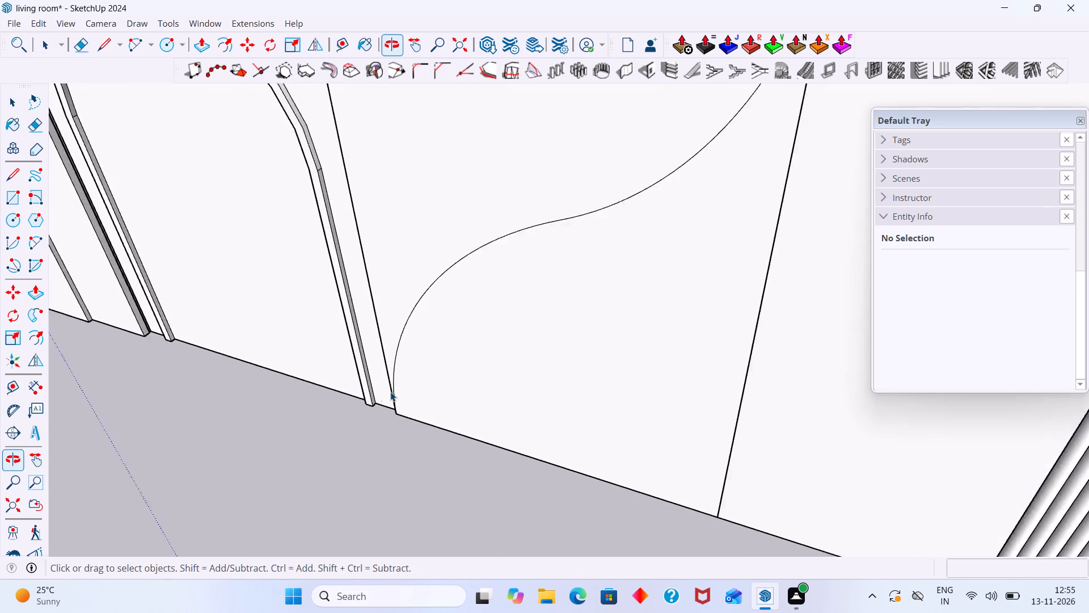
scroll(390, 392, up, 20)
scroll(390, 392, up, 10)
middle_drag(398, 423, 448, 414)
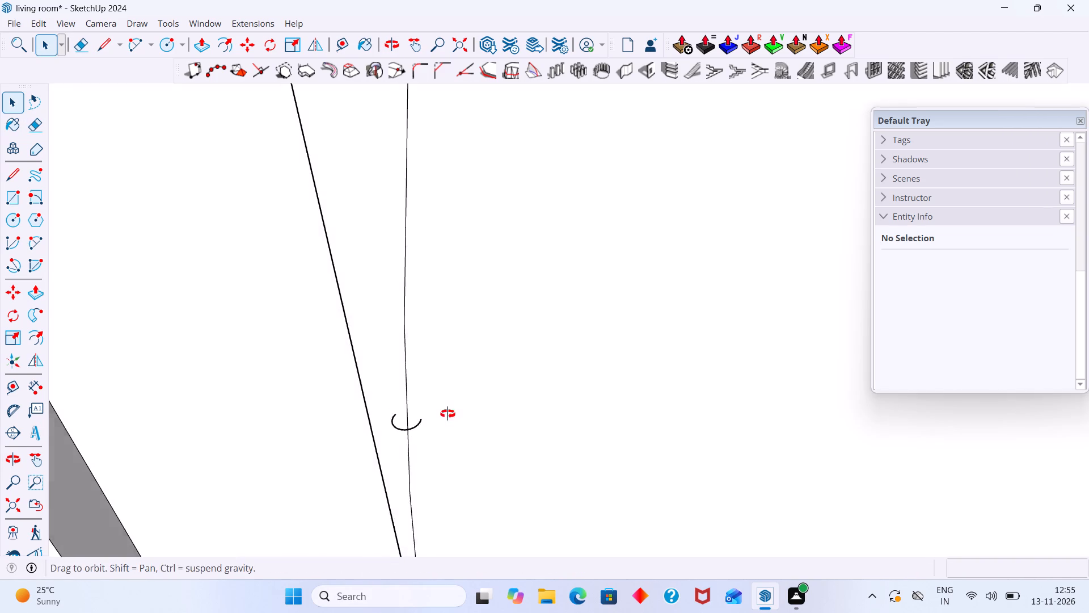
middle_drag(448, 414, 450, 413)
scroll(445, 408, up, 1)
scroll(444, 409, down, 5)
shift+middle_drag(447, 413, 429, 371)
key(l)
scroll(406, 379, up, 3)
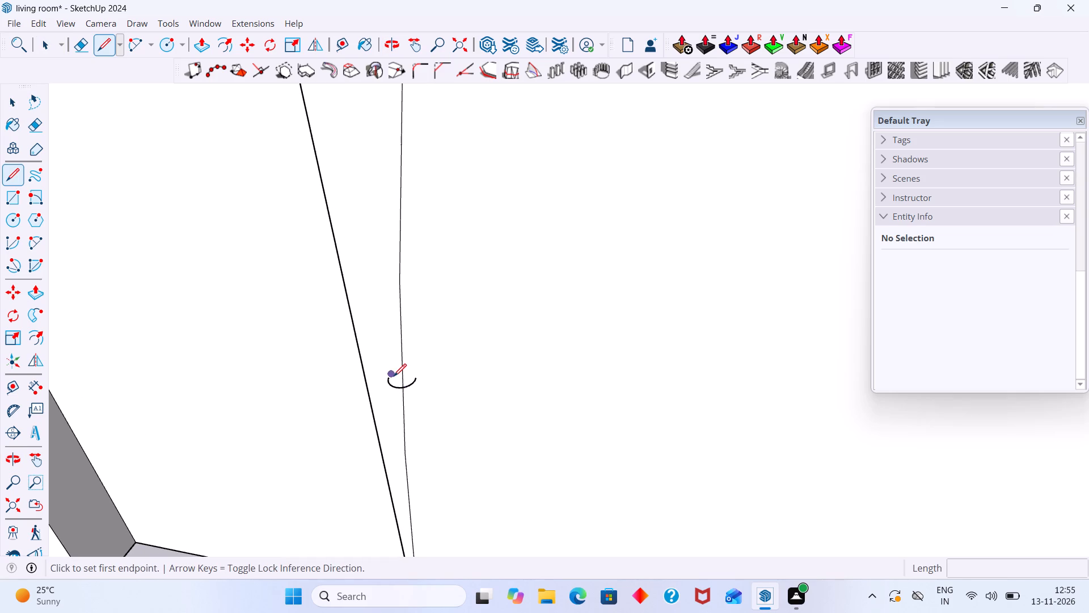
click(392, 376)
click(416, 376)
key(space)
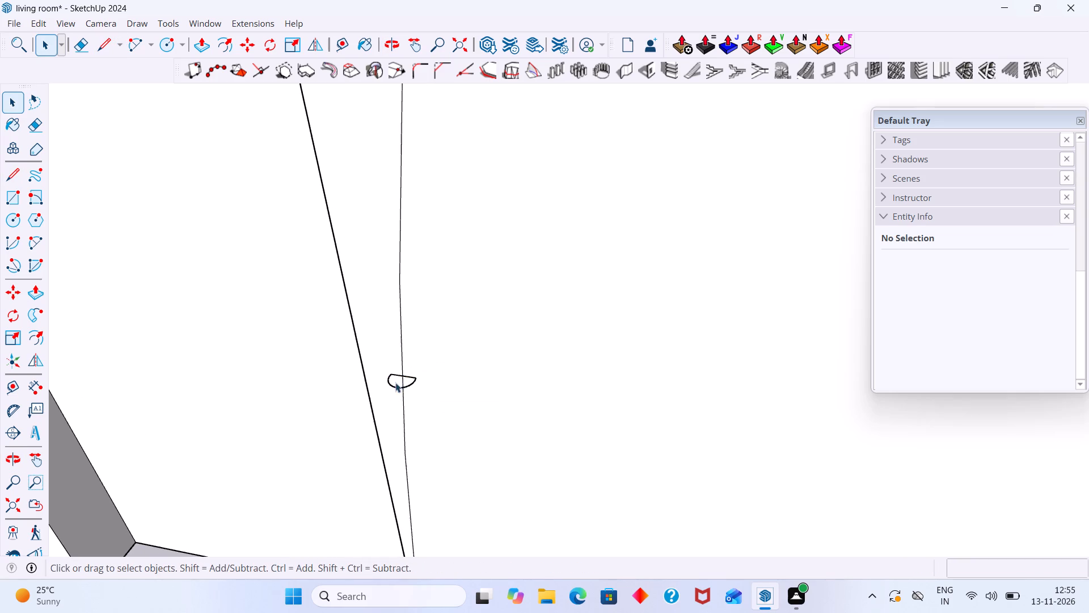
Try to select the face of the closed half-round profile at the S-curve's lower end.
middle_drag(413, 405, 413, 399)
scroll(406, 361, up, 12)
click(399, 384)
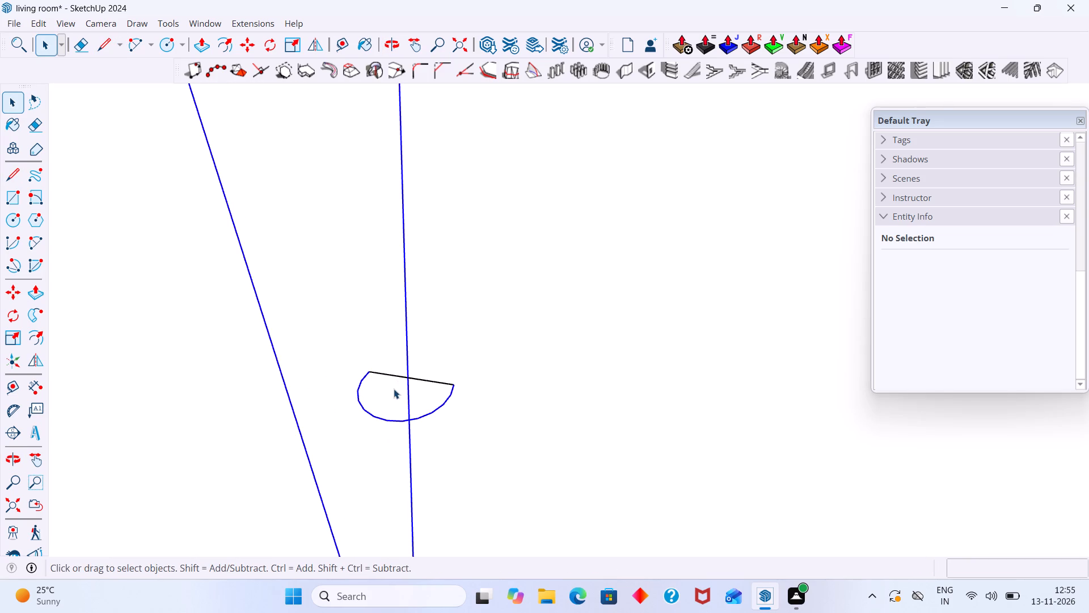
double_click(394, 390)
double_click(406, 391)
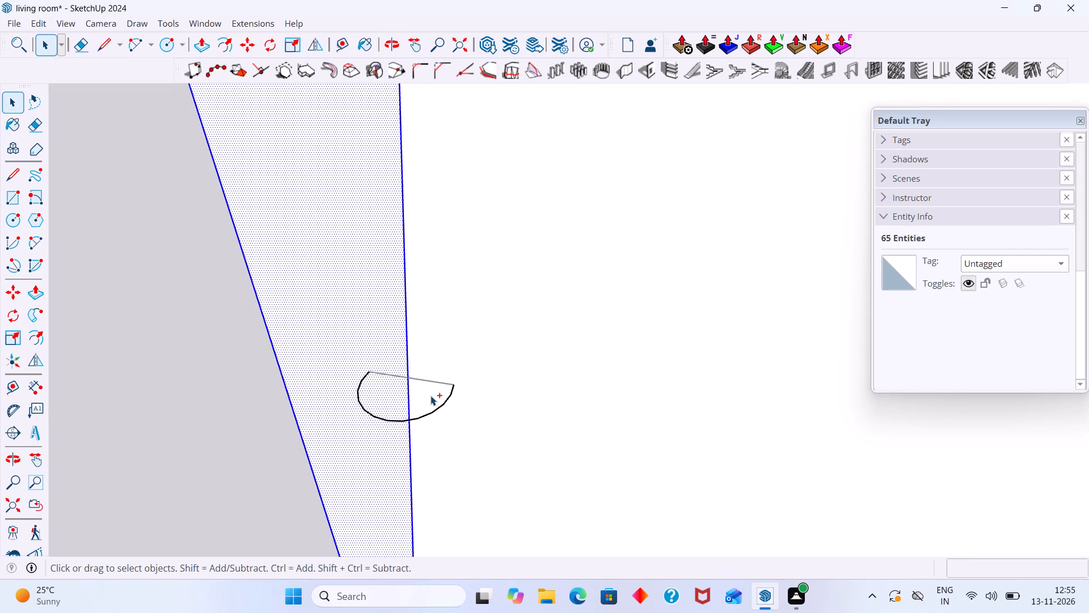
Undo the closing line and the half-round profile arc at the S-curve's lower end.
key(ctrl+z)
key(ctrl+z)
key(ctrl+z)
key(ctrl+z)
key(ctrl+z)
key(ctrl+z)
ctrl+scroll(491, 398, down, 4)
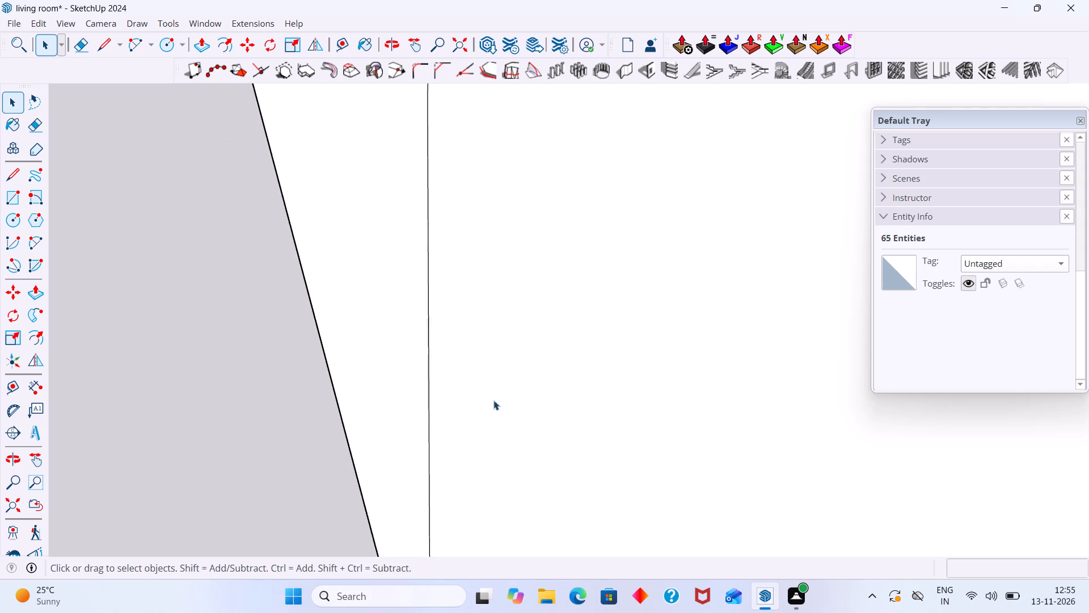
ctrl+scroll(493, 400, down, 20)
ctrl+scroll(493, 400, down, 20)
ctrl+scroll(493, 400, down, 5)
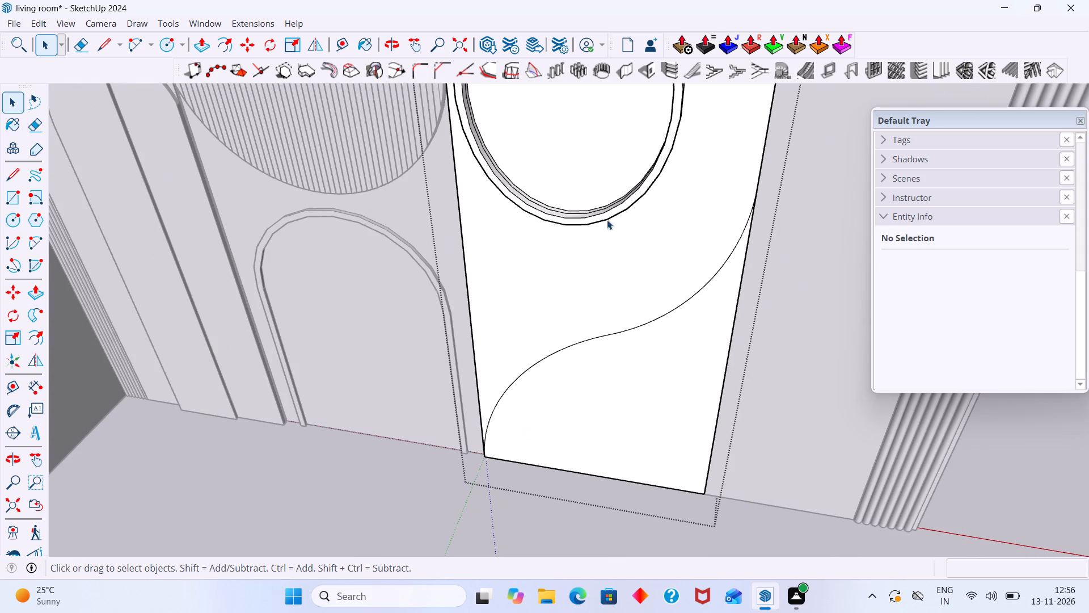
Leave the panel group's editing mode and dismiss the WhatsApp message notification.
scroll(589, 272, down, 6)
scroll(562, 316, up, 1)
shift+middle_drag(555, 316, 185, 380)
click(490, 313)
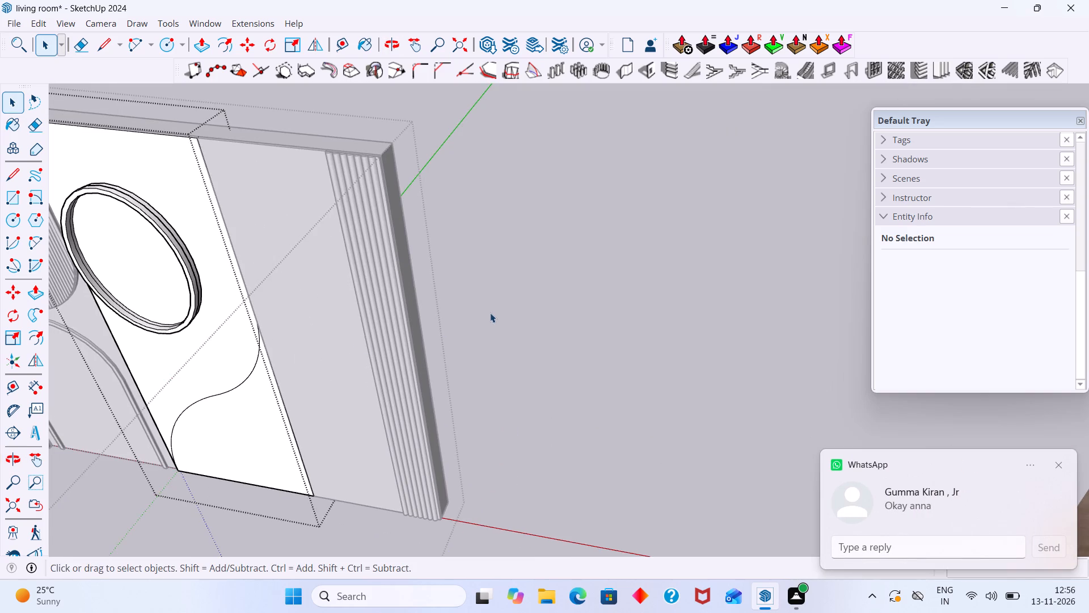
middle_drag(442, 359, 688, 248)
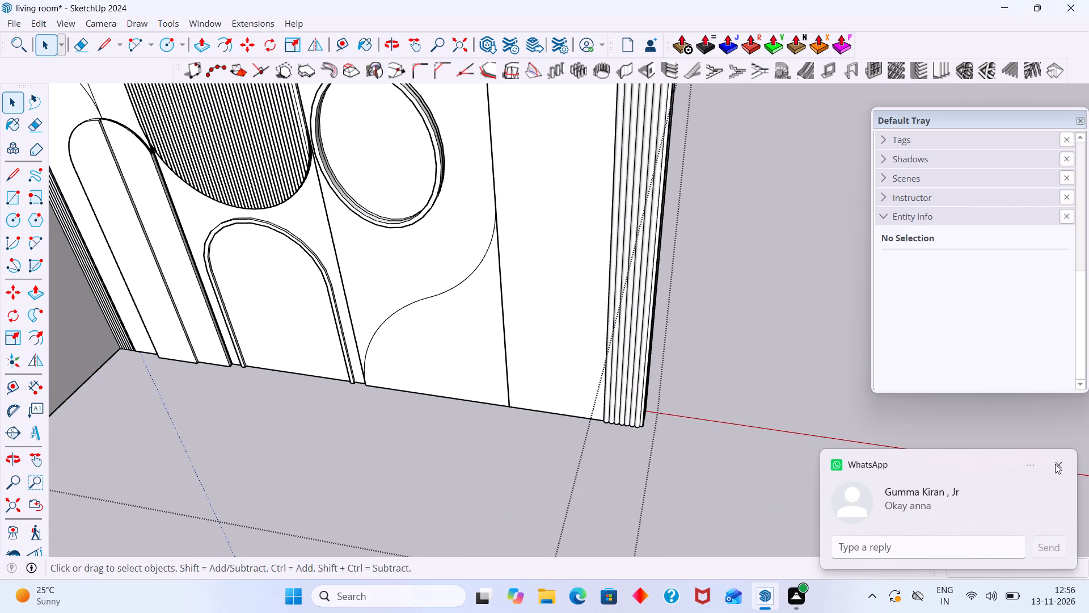
click(1061, 465)
Open the panel group for editing and select the lower arc of its S-curve.
scroll(353, 367, up, 7)
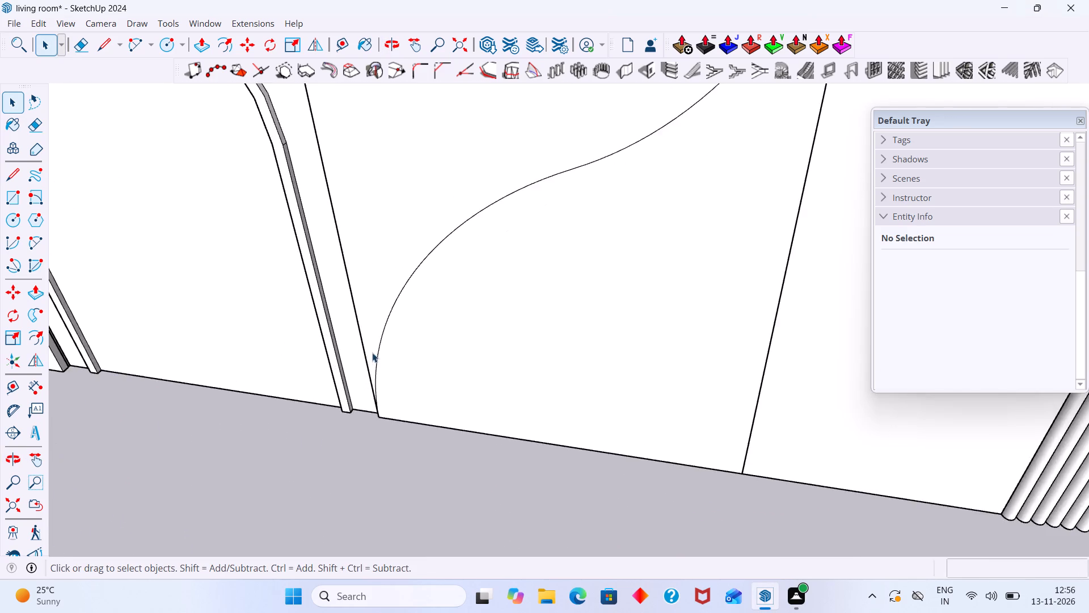
scroll(372, 352, up, 13)
click(386, 317)
scroll(386, 316, up, 1)
scroll(386, 316, down, 3)
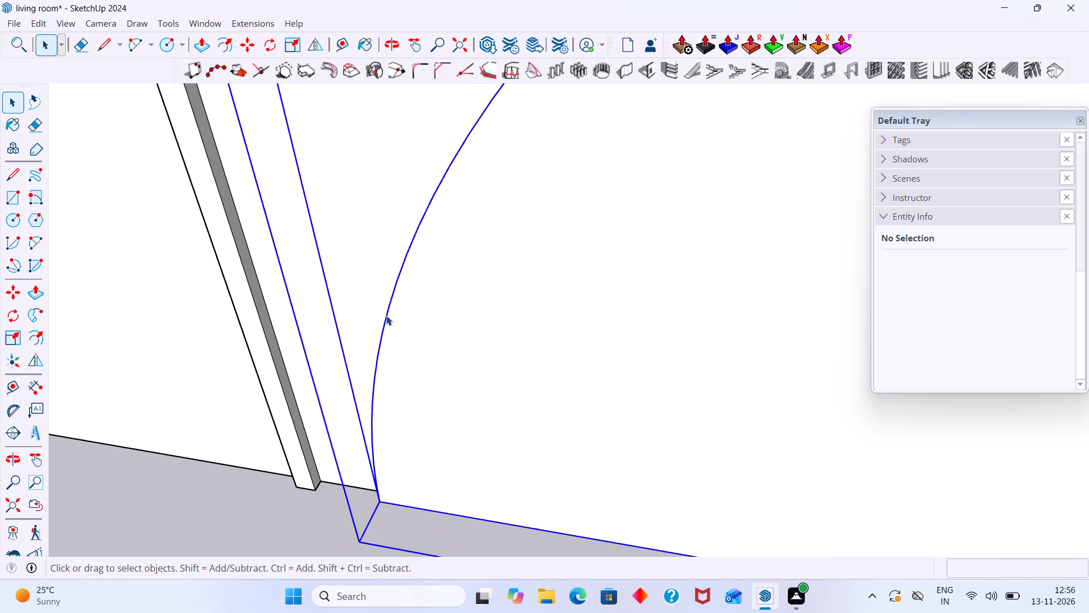
click(391, 312)
double_click(388, 308)
click(389, 308)
click(390, 308)
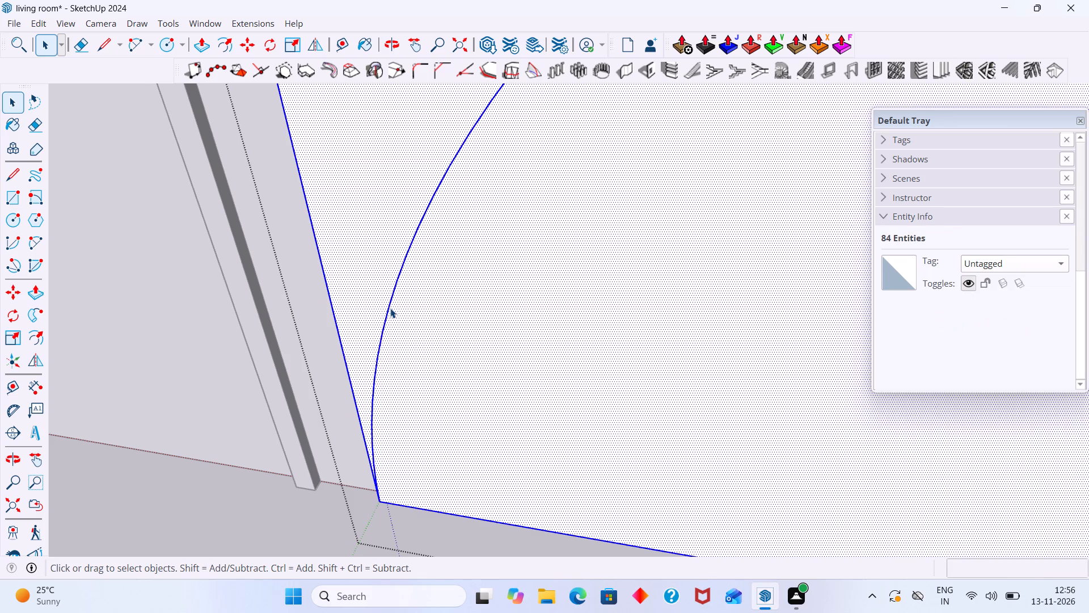
scroll(389, 311, down, 12)
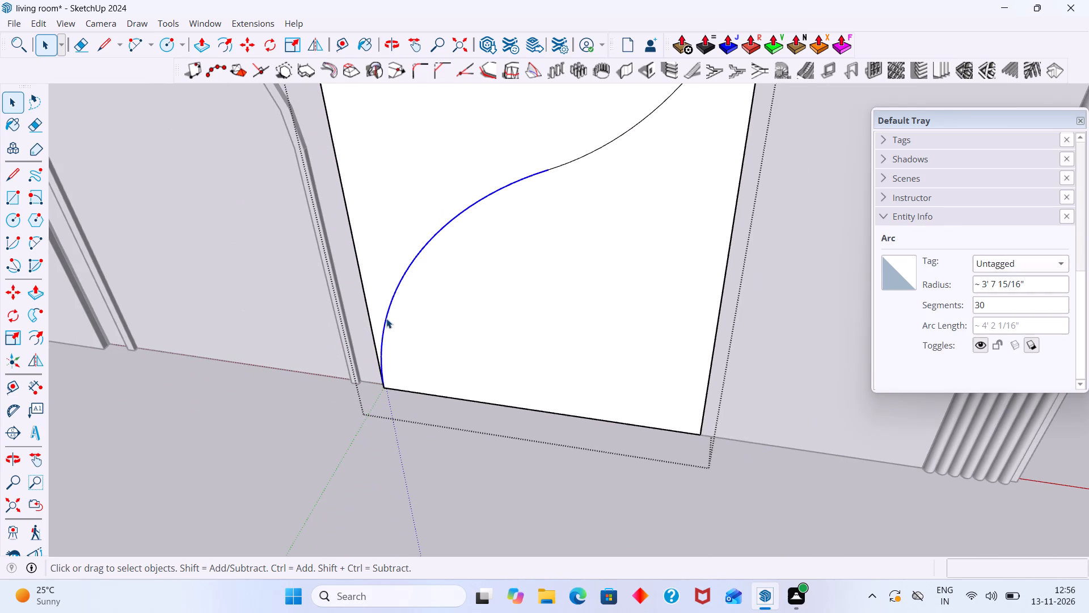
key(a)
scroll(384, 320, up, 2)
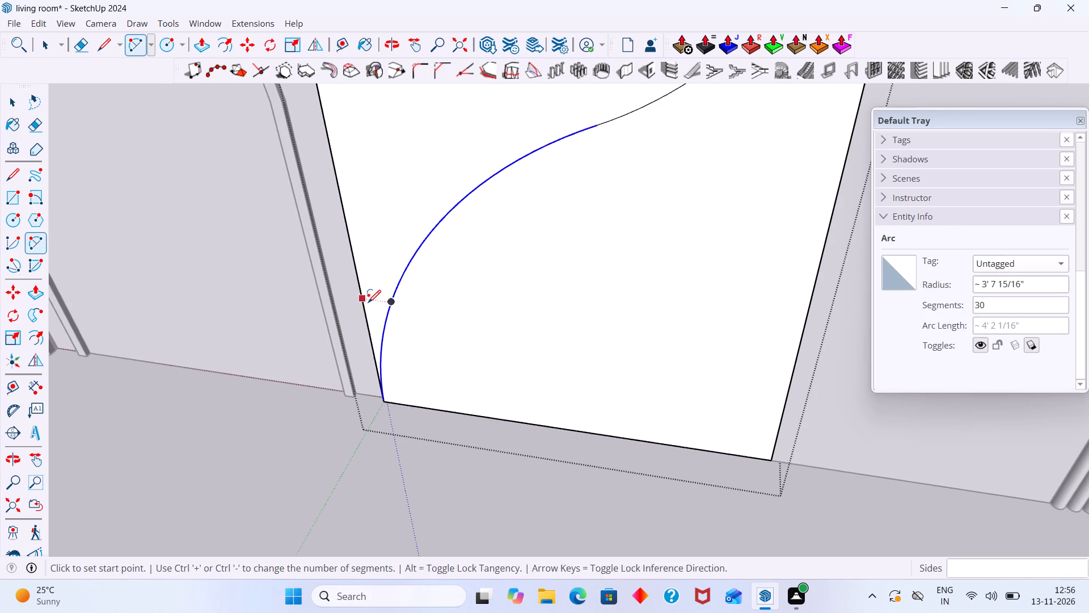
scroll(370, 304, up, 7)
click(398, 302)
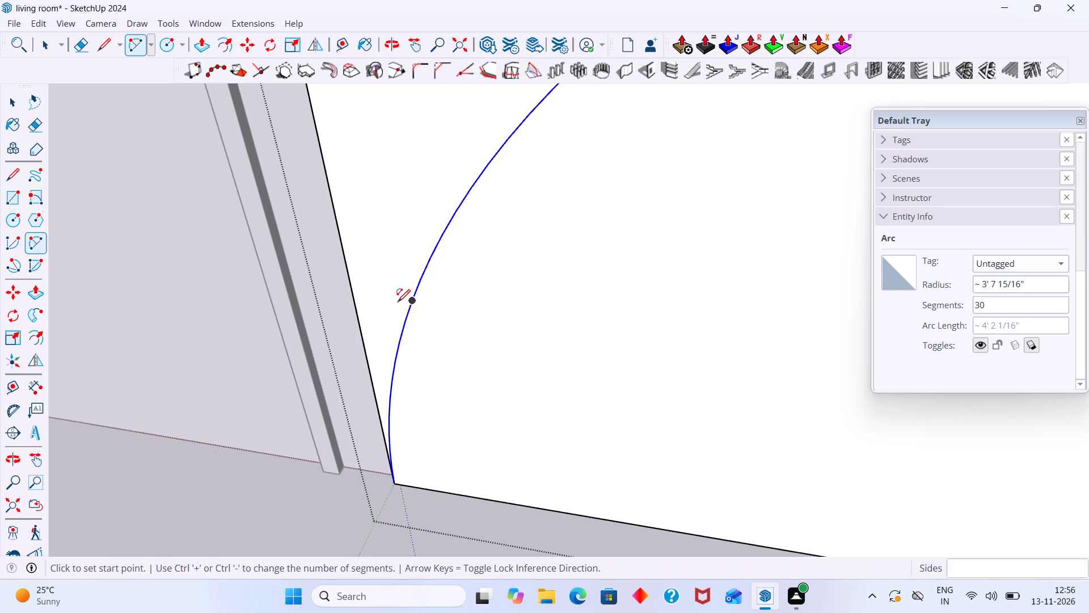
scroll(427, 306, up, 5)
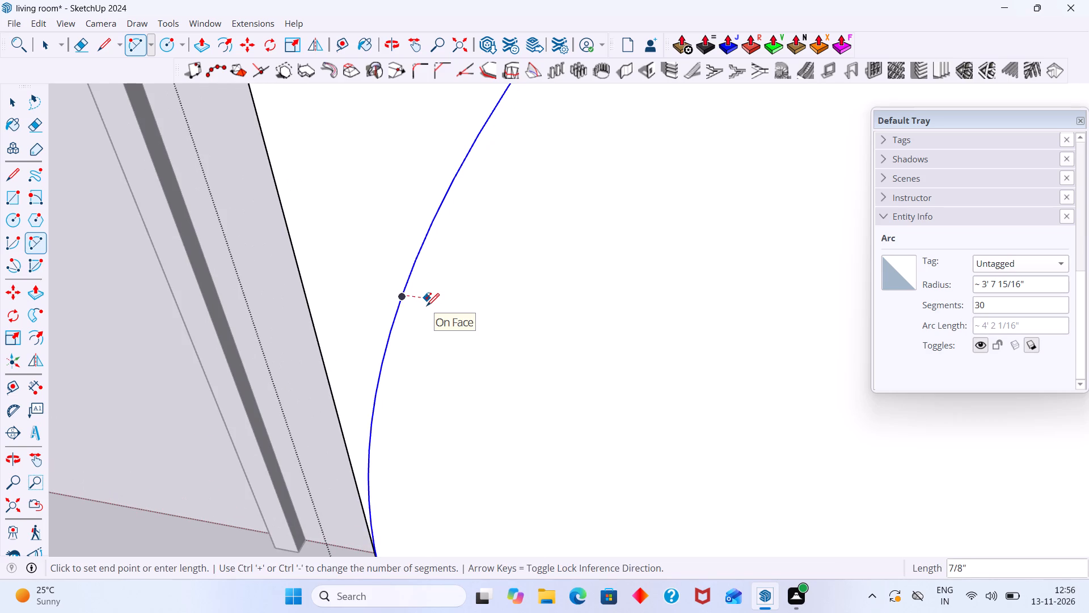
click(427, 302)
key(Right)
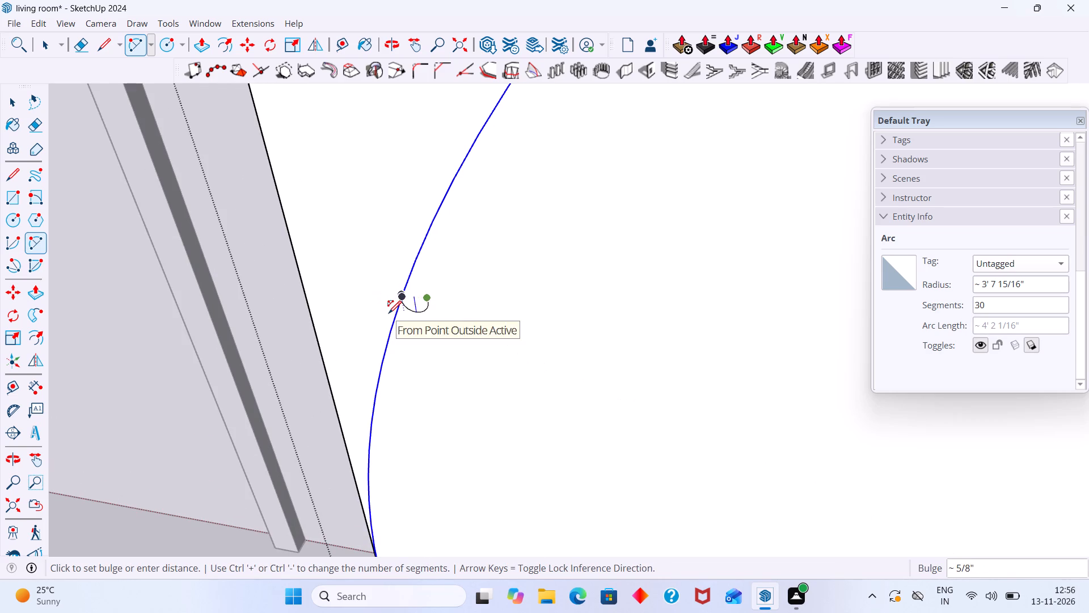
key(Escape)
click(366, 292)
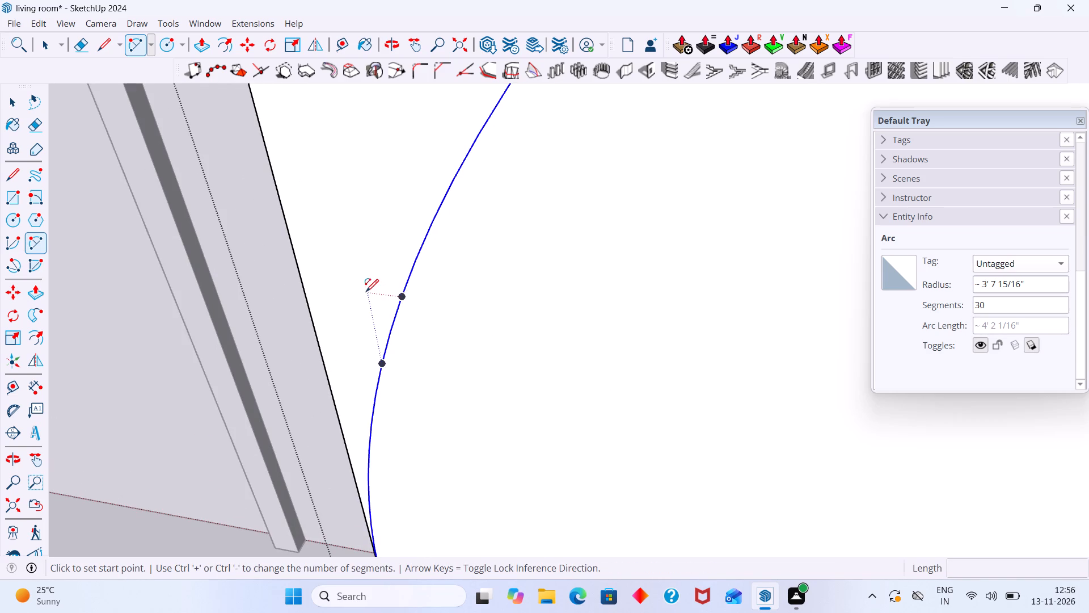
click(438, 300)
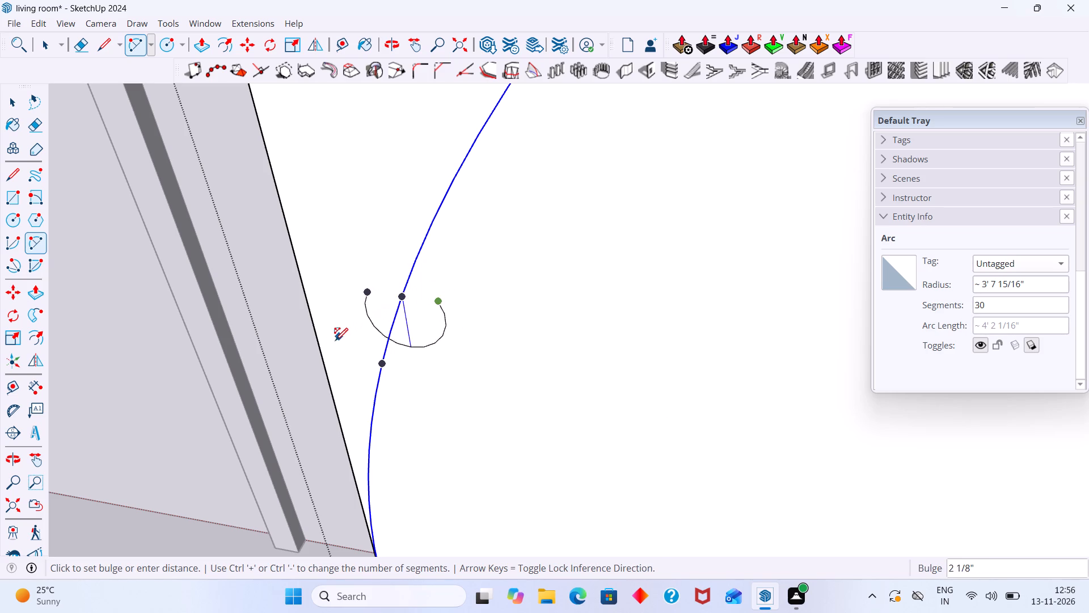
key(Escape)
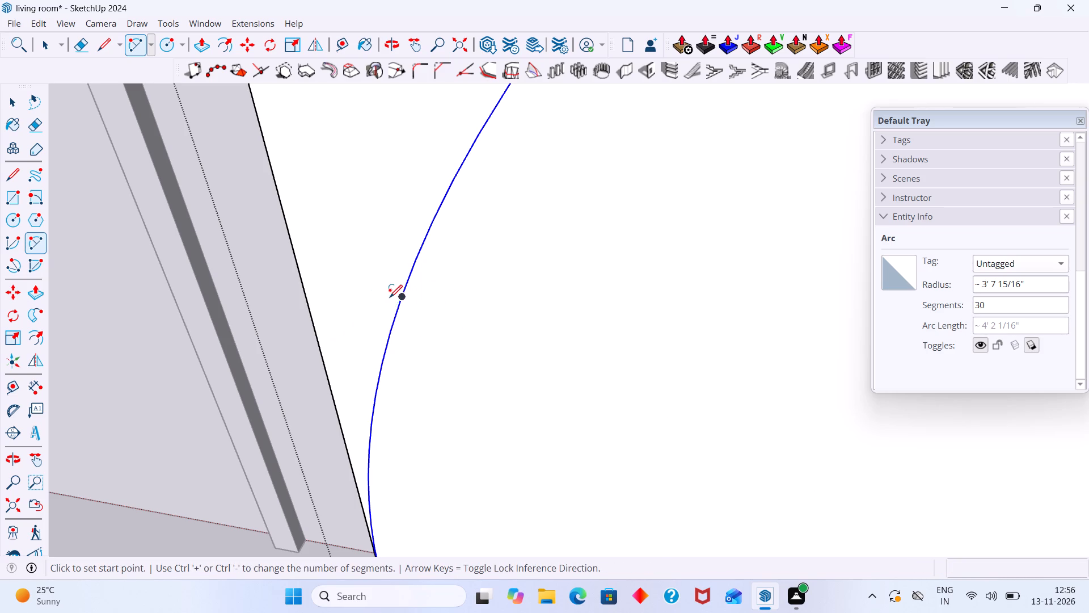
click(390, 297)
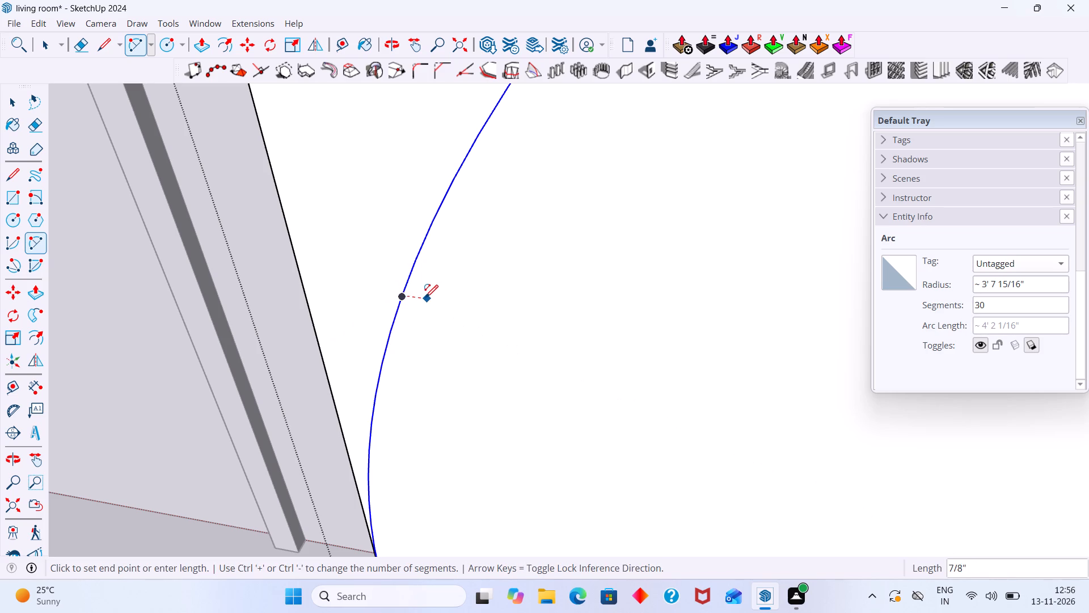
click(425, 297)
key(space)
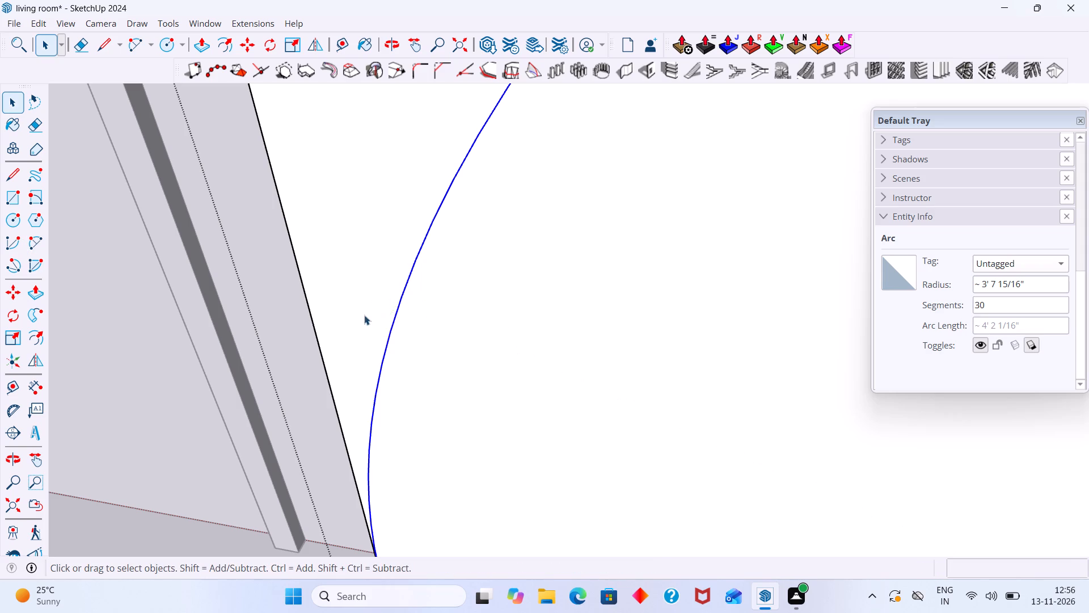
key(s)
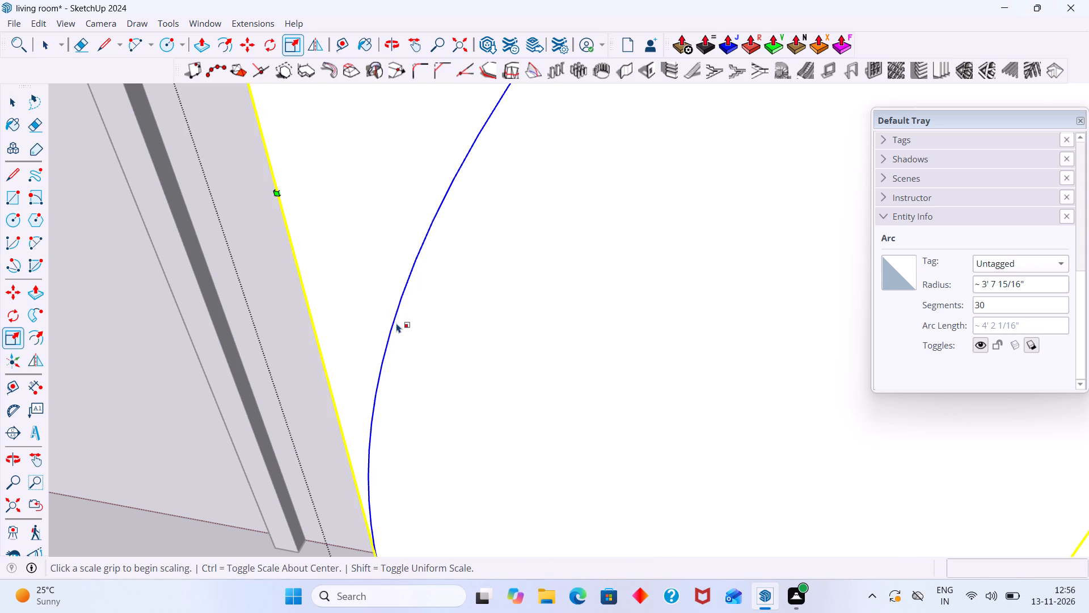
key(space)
Draw a half-round profile arc with a bulge of about 3/8" across the S-curve's lower arc and close it with a line.
key(a)
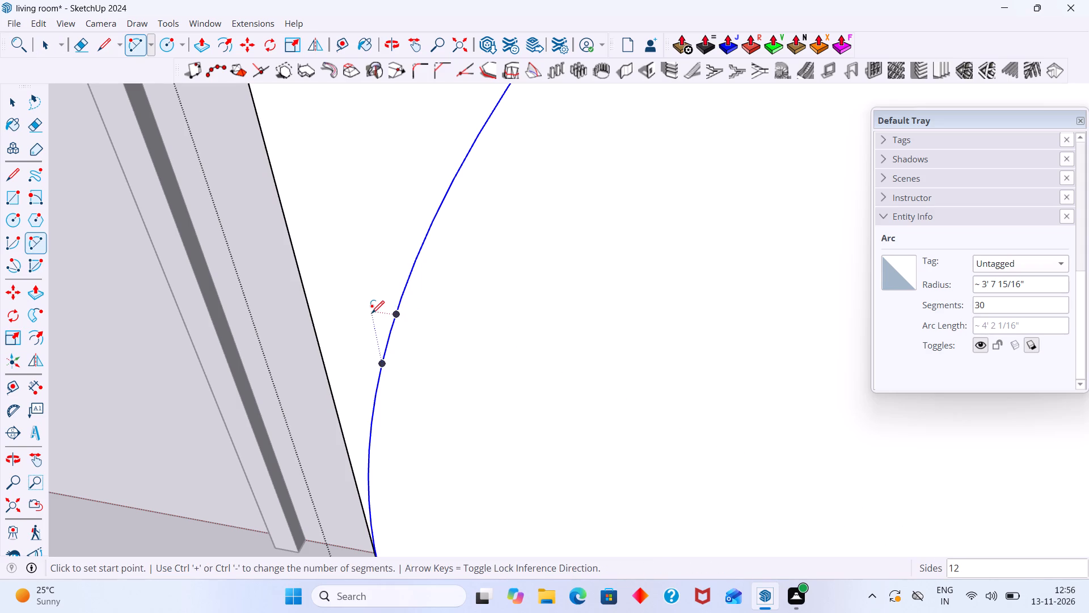
scroll(376, 314, up, 7)
click(392, 313)
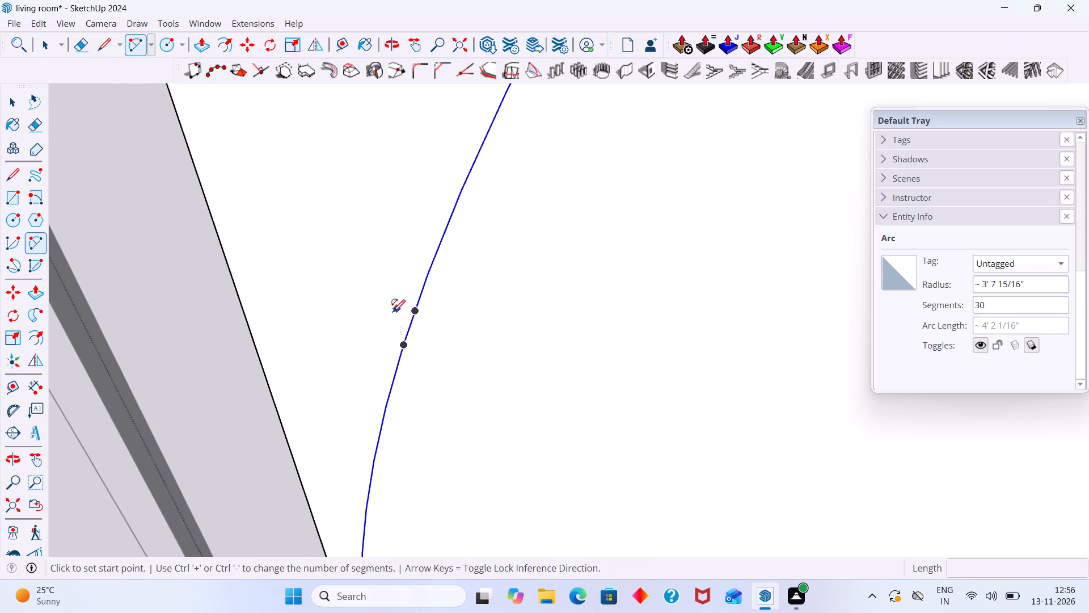
click(439, 316)
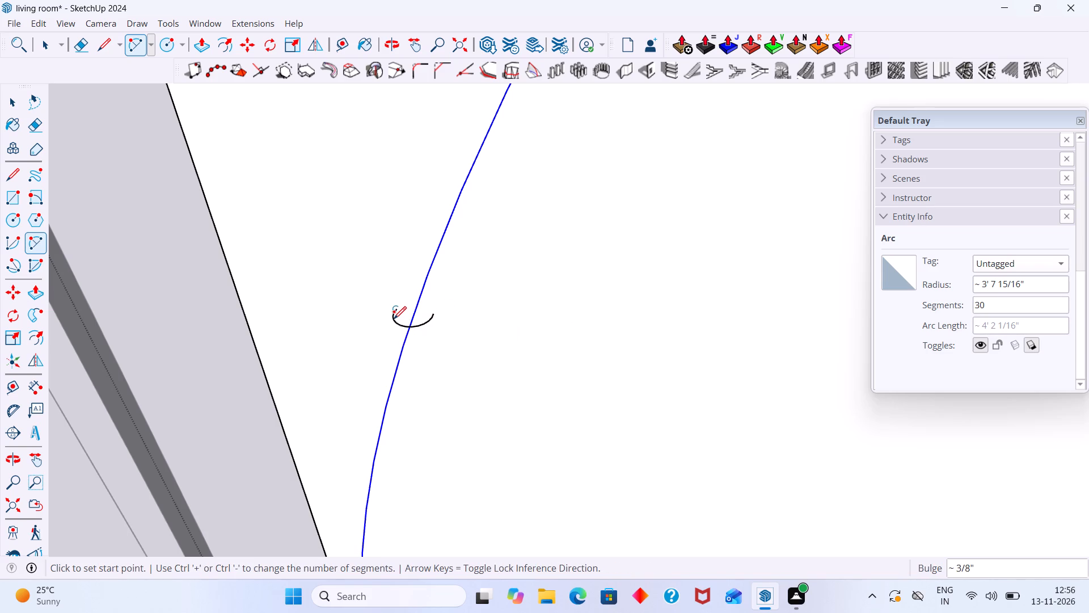
key(l)
click(397, 310)
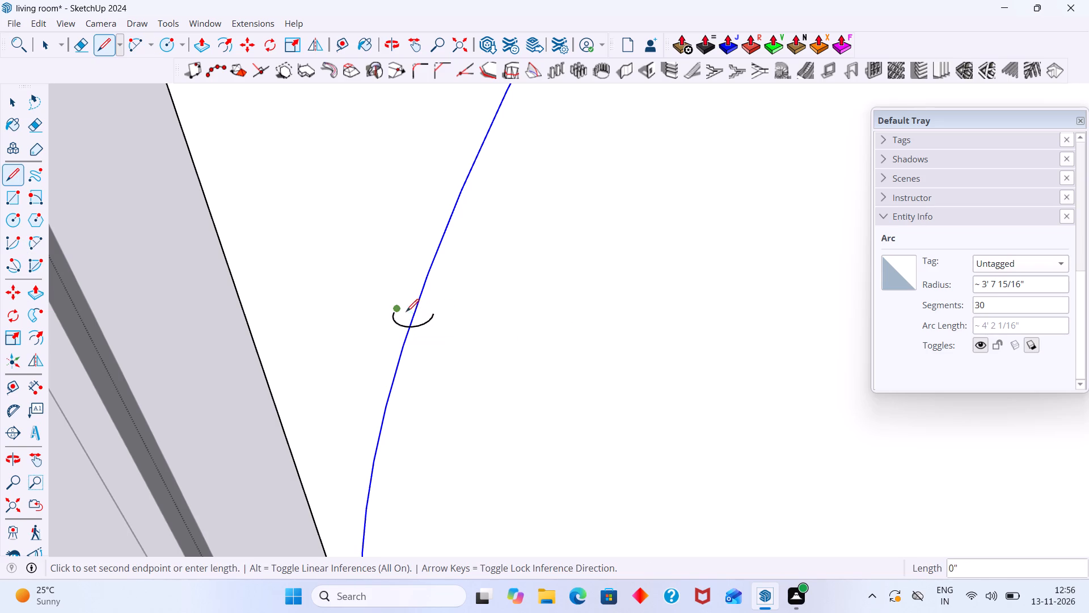
click(432, 316)
key(space)
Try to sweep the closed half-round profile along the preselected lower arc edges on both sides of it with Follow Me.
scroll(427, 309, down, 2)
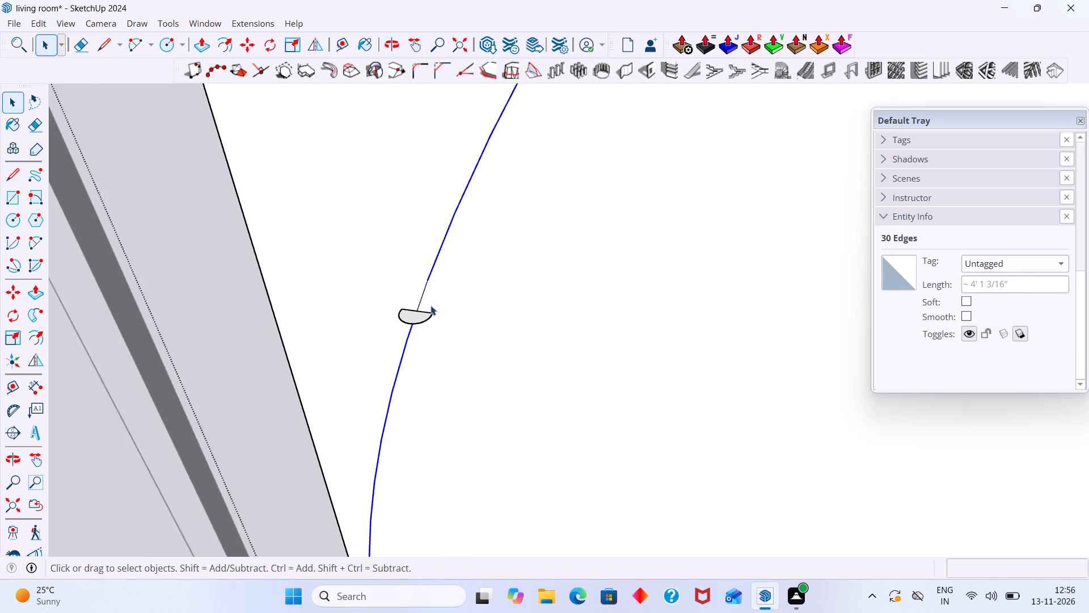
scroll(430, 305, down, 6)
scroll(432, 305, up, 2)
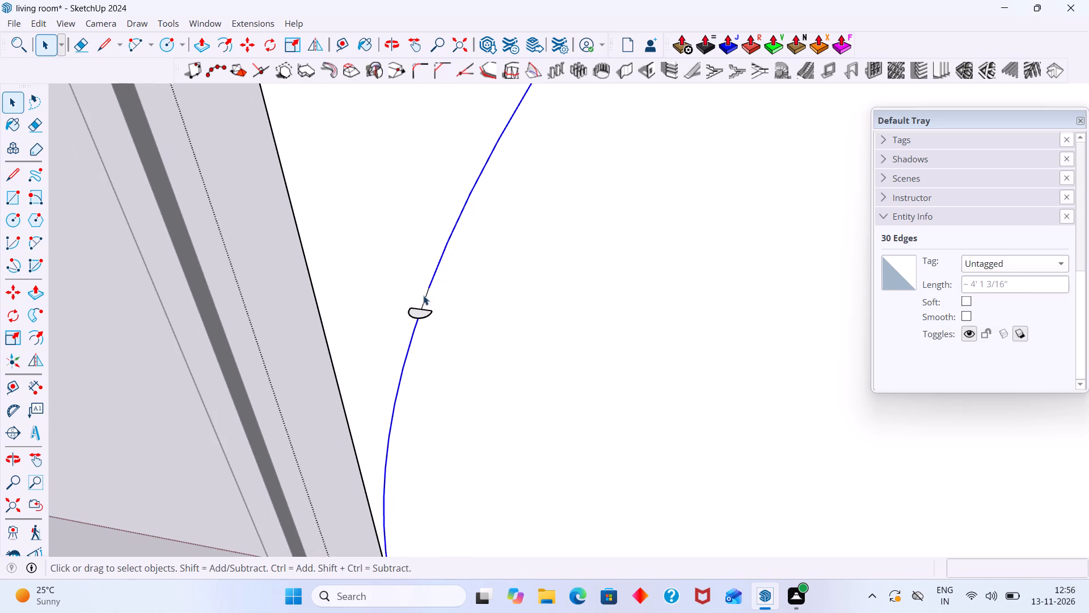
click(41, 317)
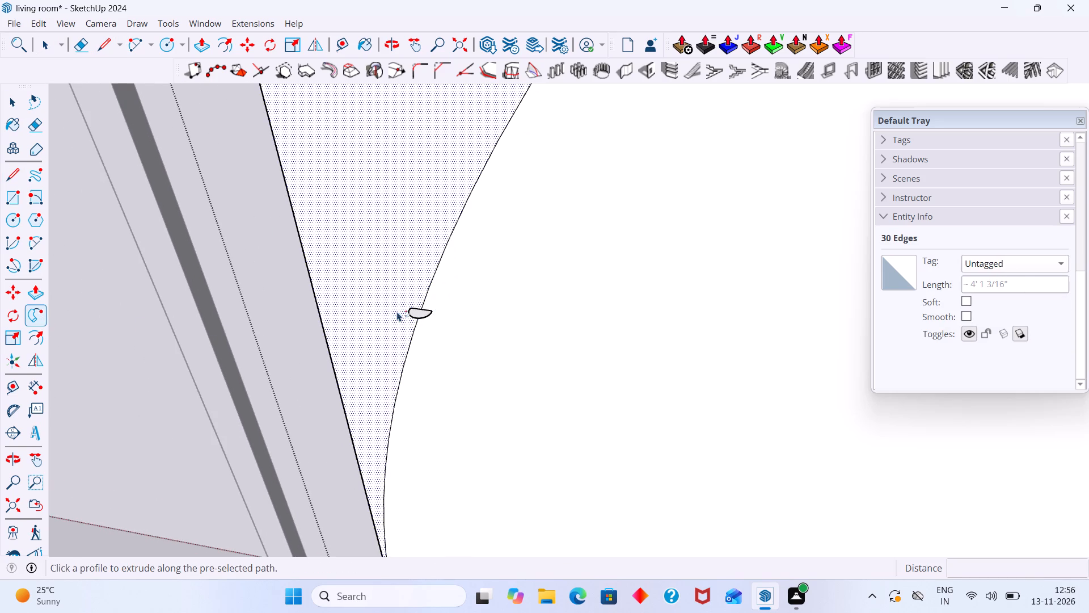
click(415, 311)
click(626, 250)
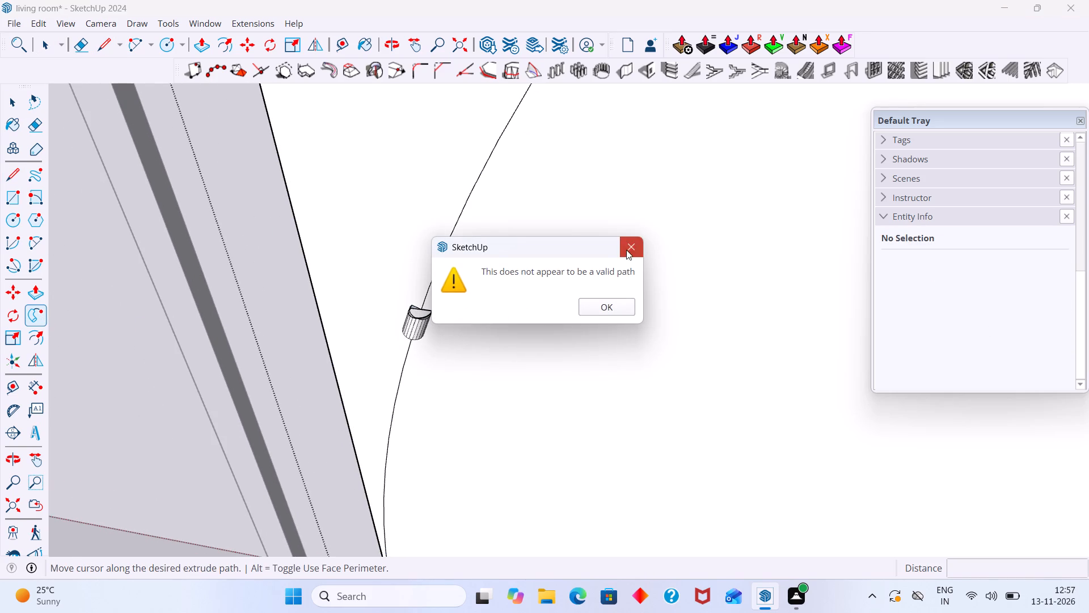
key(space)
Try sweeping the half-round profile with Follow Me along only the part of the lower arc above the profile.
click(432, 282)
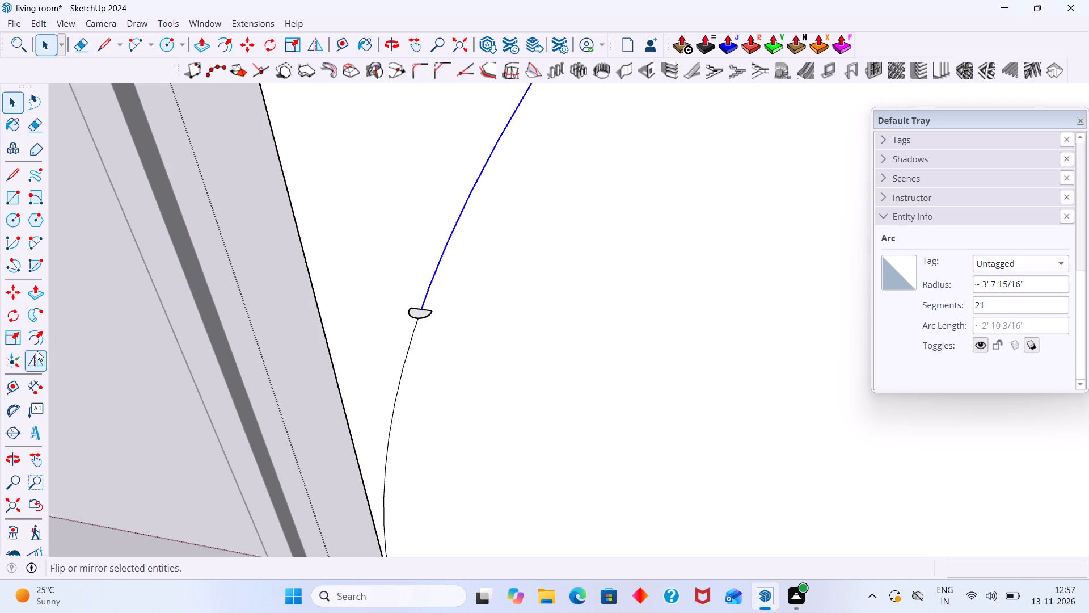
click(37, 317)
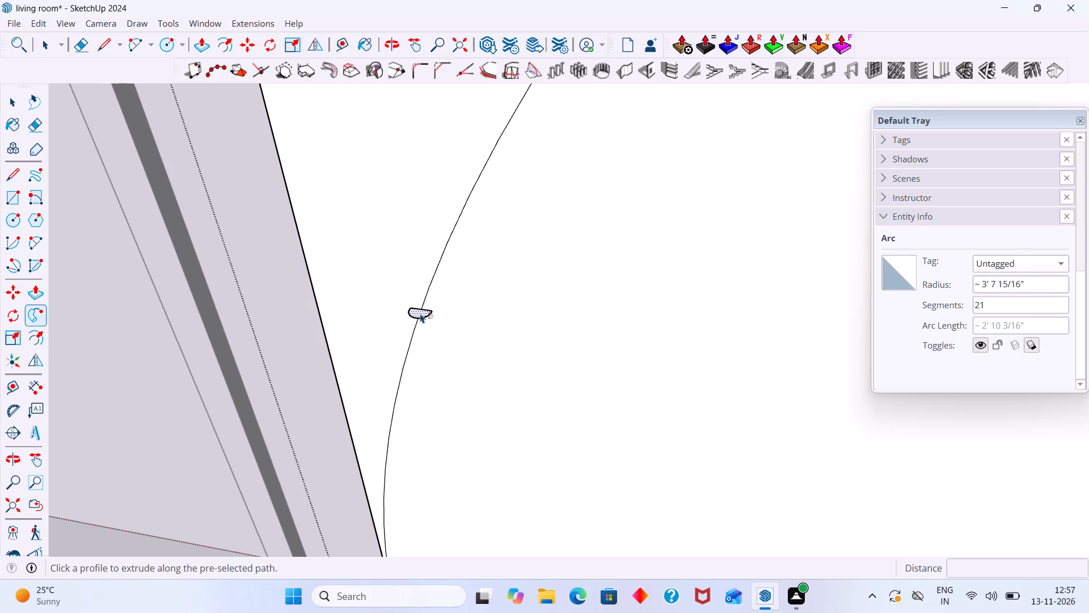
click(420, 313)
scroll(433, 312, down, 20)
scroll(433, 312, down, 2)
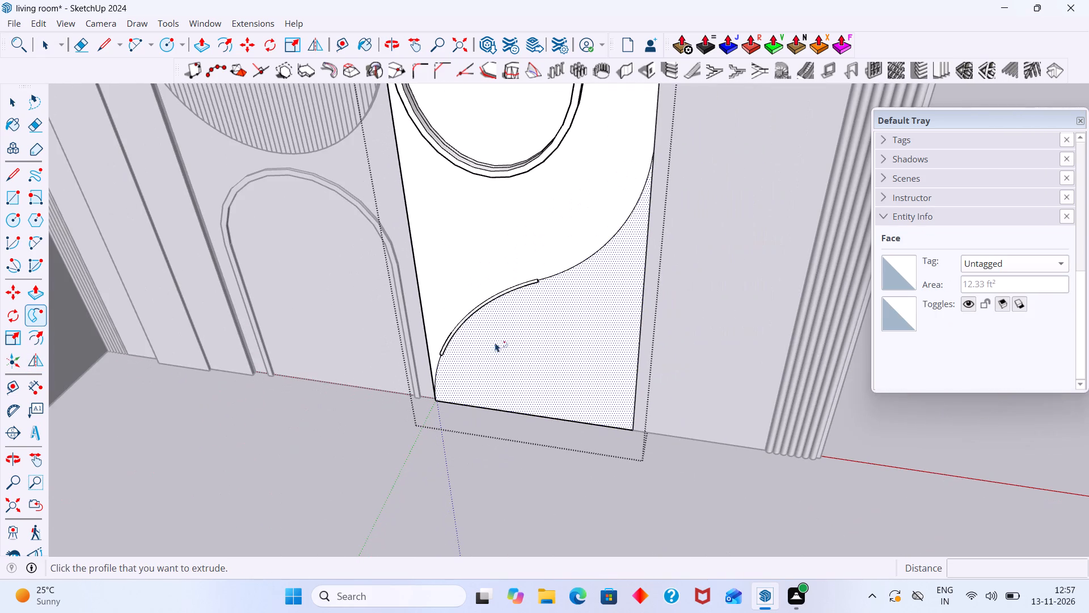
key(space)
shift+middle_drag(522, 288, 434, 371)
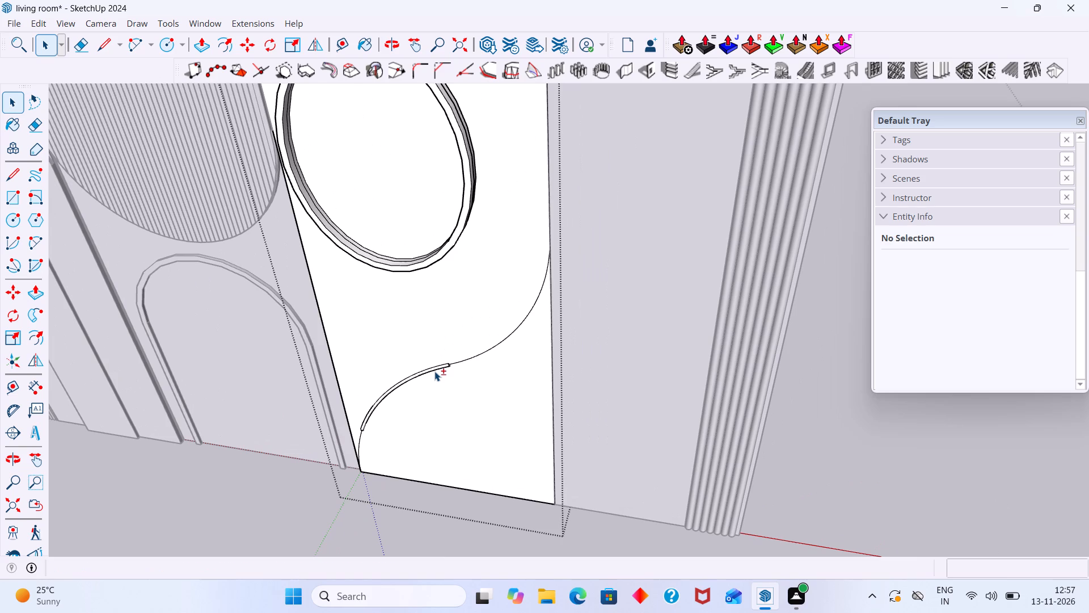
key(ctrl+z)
Sweep the half-round profile with Follow Me along the lower arc above it and the connecting upper arc of the S-curve.
scroll(398, 413, up, 8)
click(366, 406)
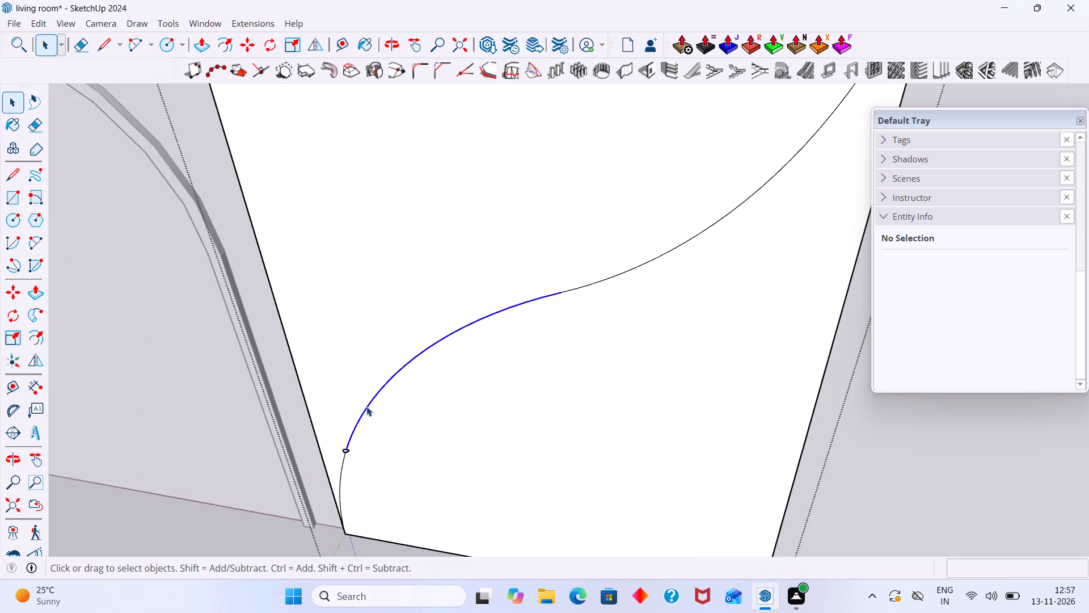
shift+click(586, 287)
shift+scroll(597, 285, down, 6)
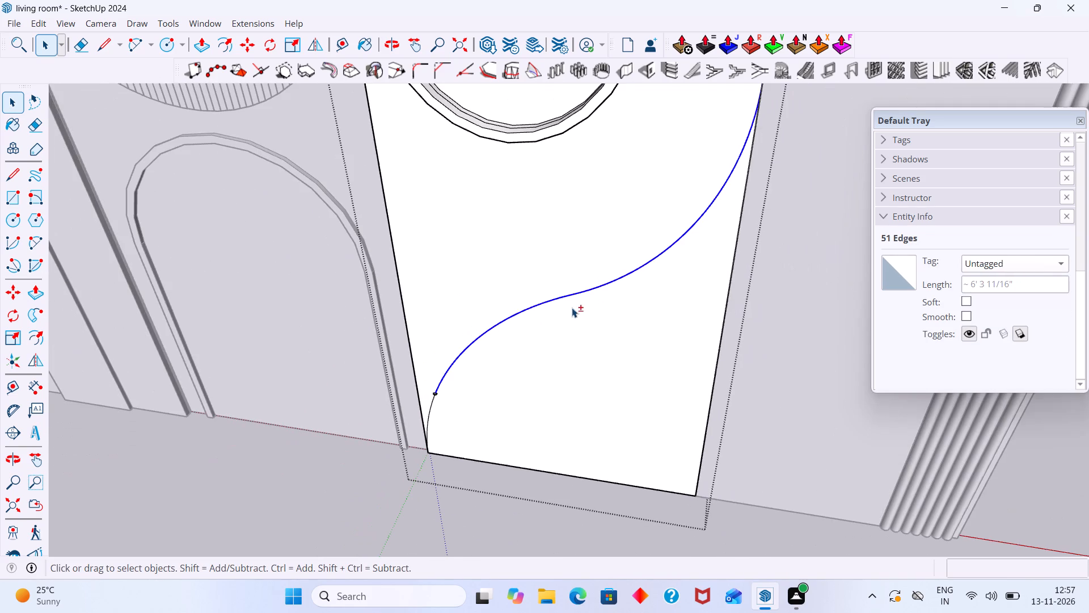
scroll(416, 397, up, 5)
click(38, 315)
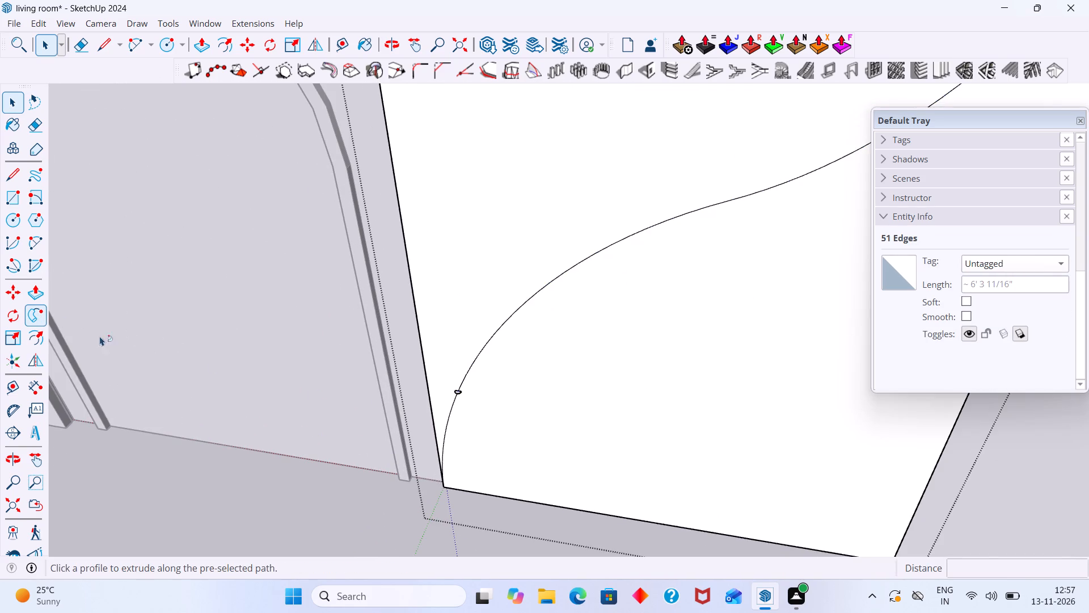
scroll(442, 385, up, 8)
click(459, 393)
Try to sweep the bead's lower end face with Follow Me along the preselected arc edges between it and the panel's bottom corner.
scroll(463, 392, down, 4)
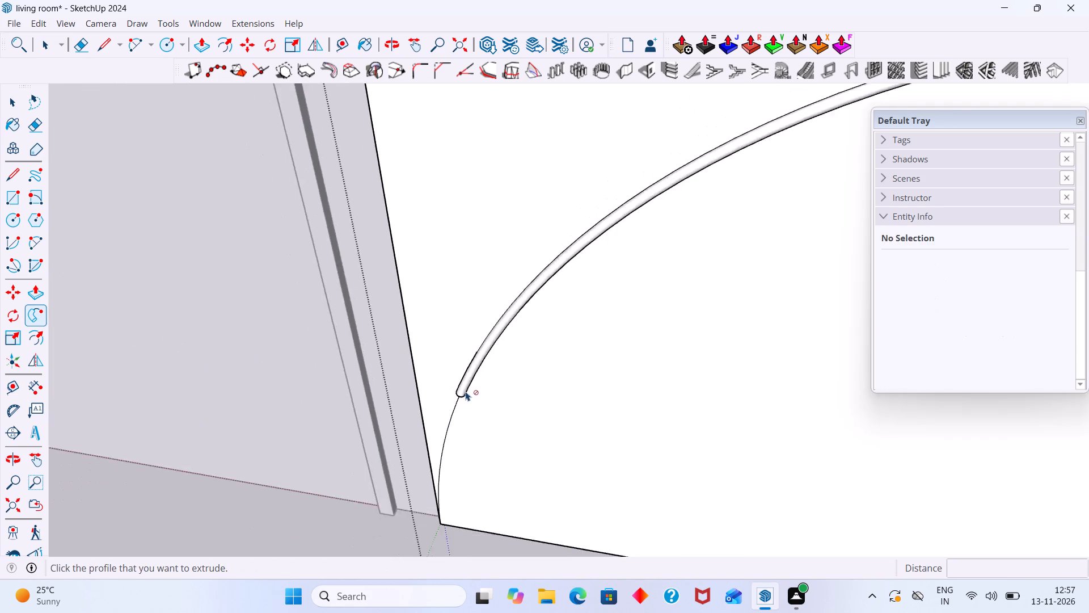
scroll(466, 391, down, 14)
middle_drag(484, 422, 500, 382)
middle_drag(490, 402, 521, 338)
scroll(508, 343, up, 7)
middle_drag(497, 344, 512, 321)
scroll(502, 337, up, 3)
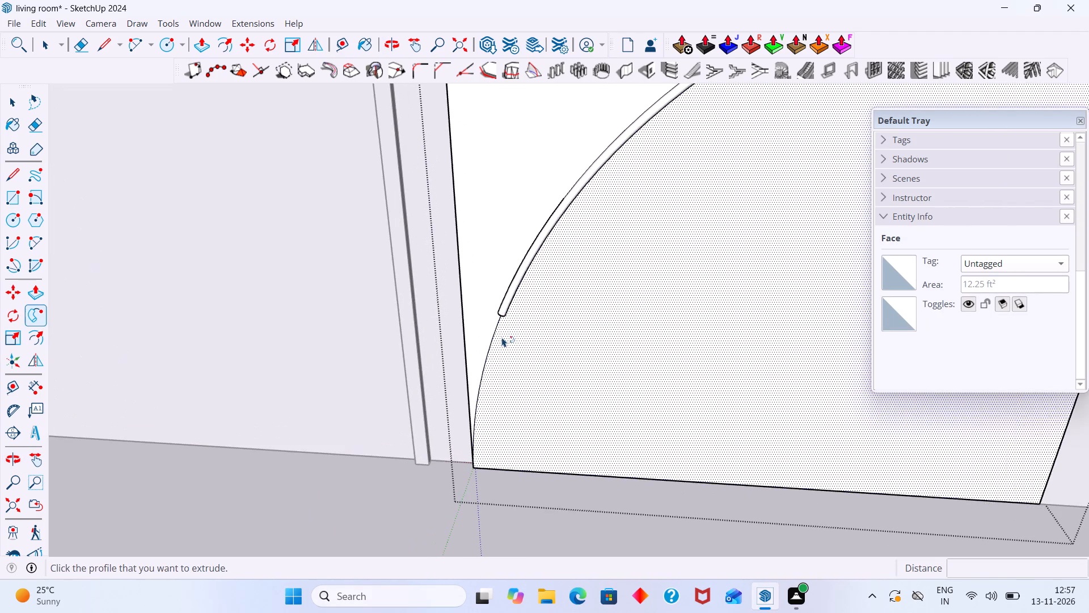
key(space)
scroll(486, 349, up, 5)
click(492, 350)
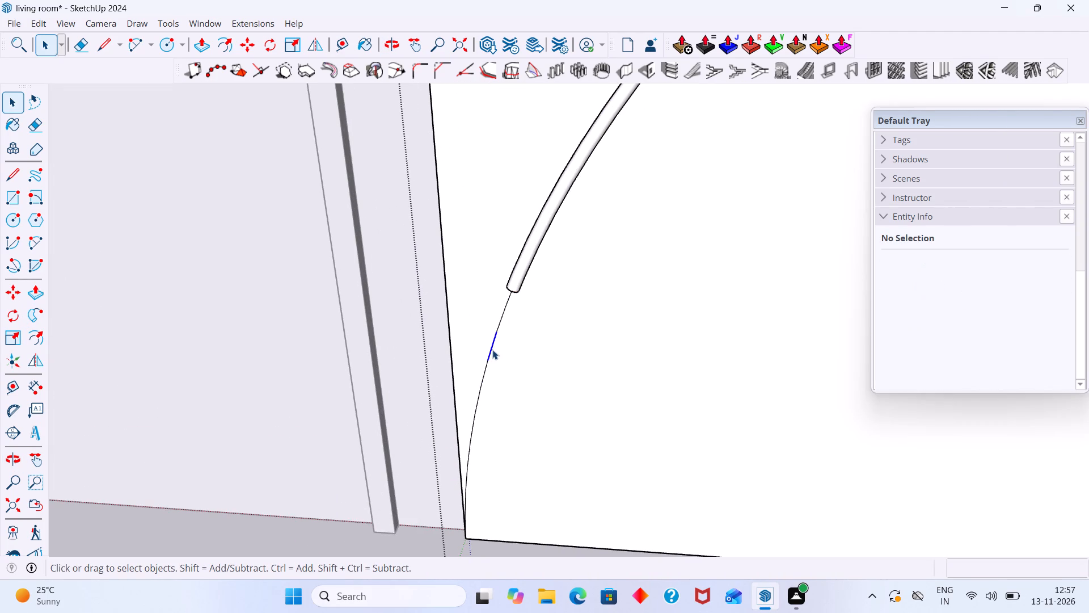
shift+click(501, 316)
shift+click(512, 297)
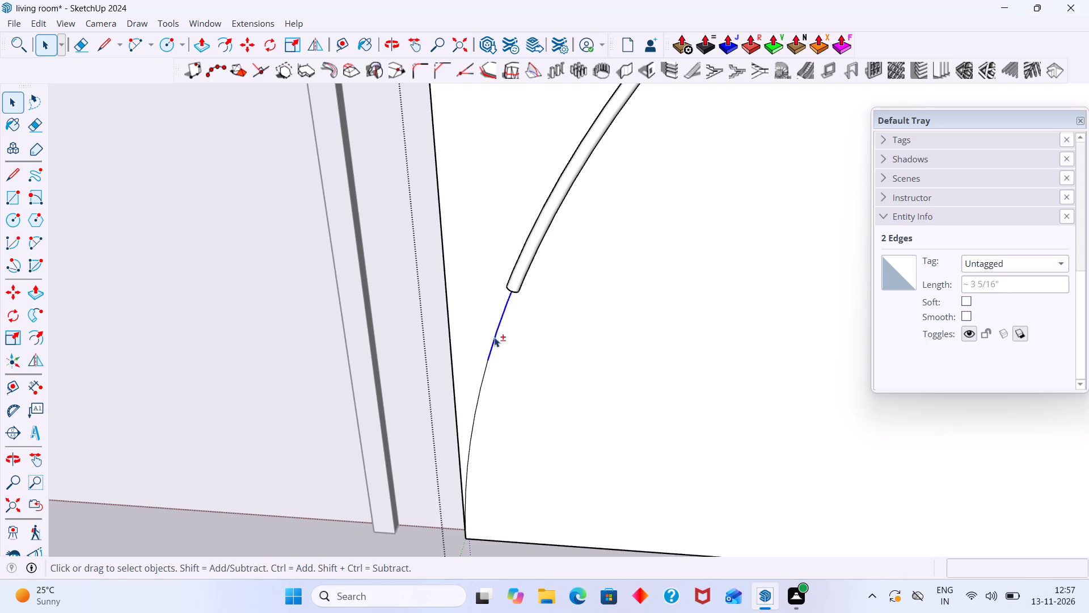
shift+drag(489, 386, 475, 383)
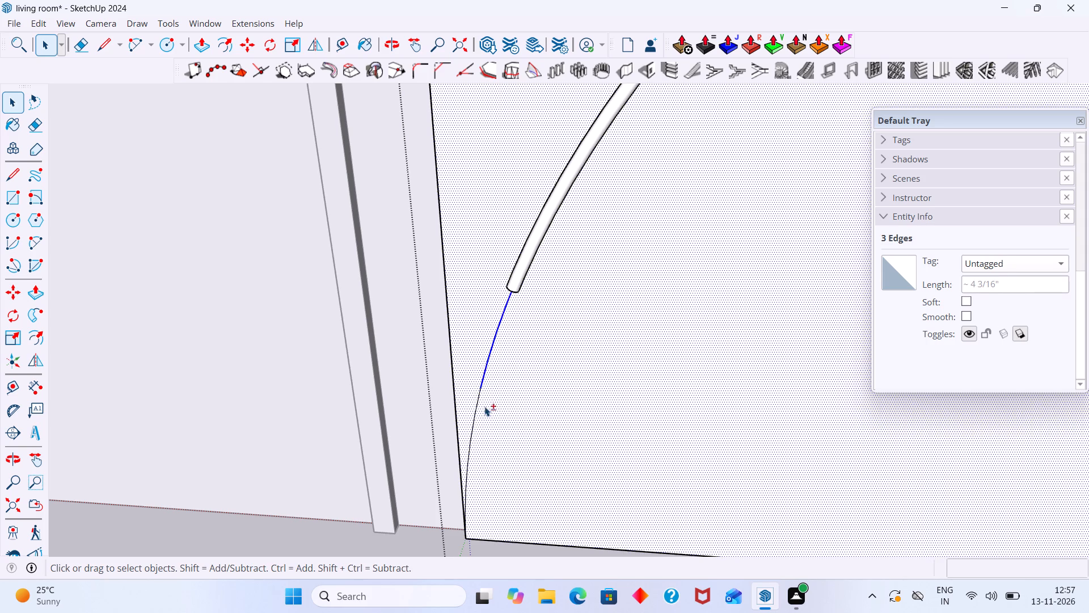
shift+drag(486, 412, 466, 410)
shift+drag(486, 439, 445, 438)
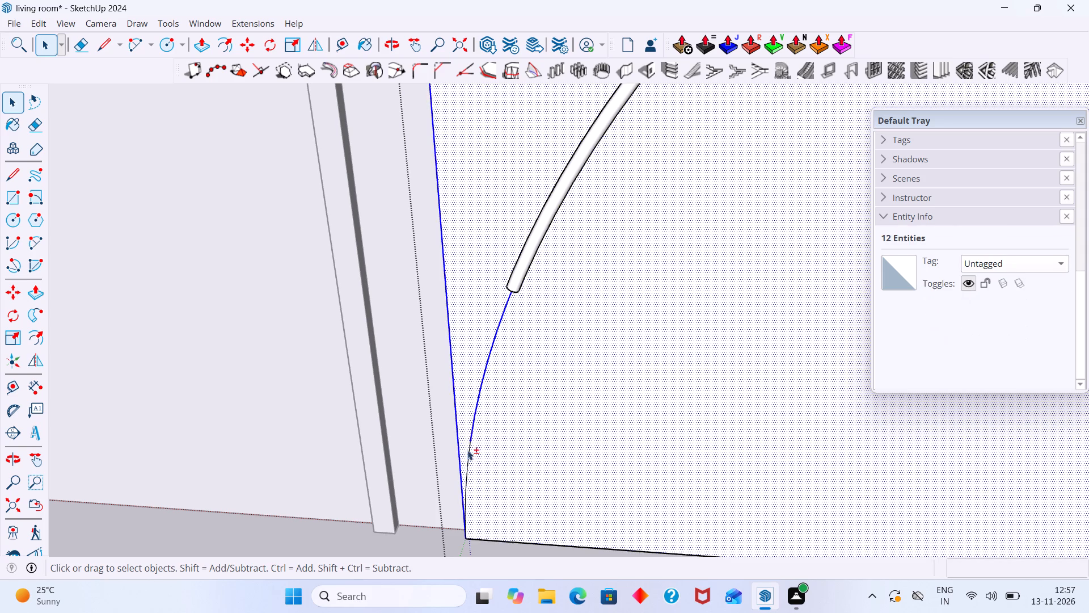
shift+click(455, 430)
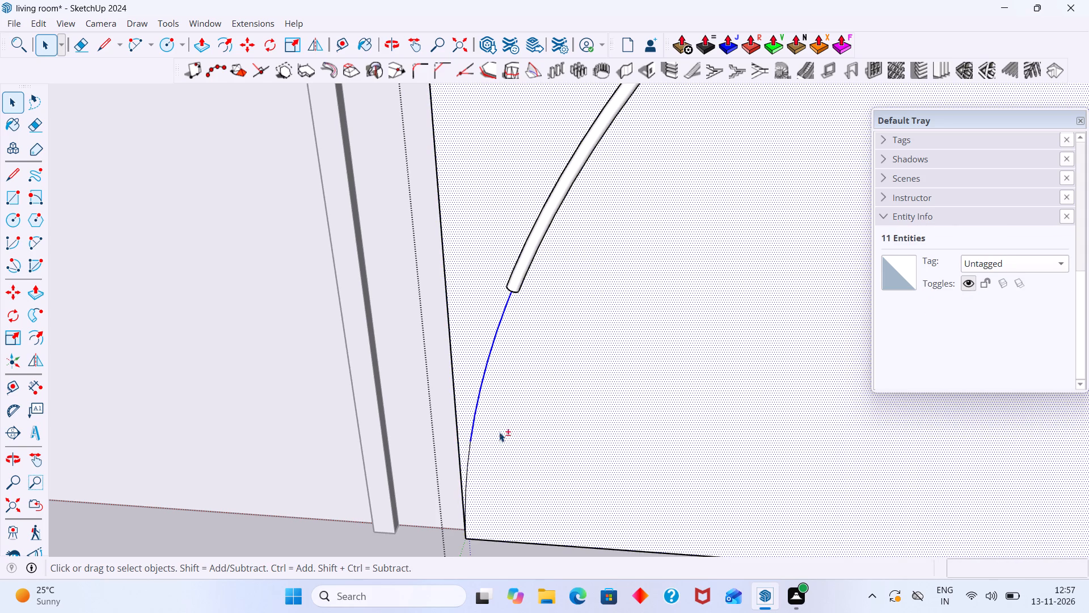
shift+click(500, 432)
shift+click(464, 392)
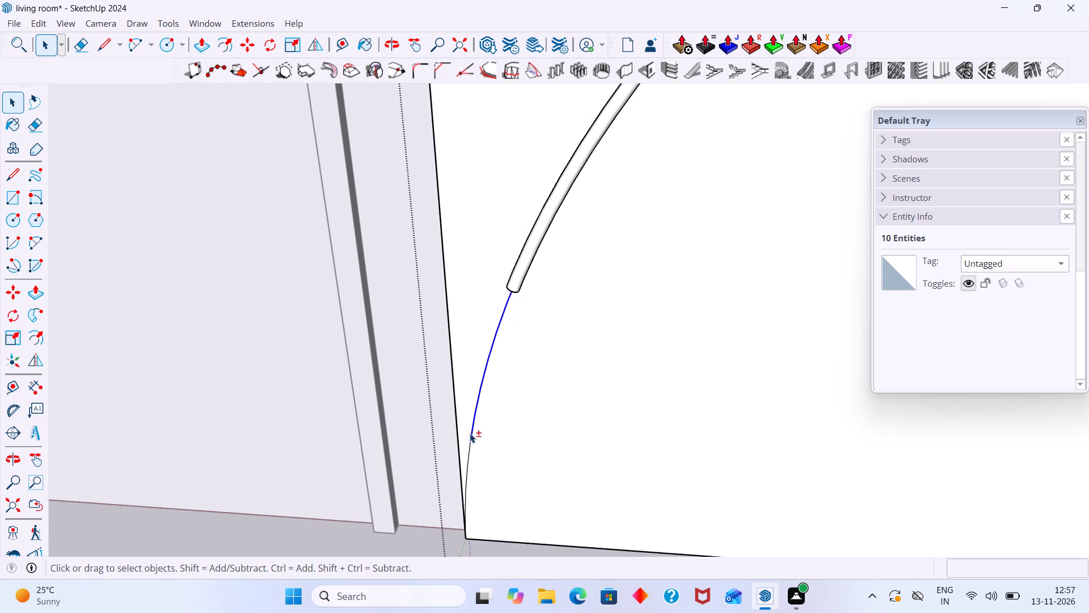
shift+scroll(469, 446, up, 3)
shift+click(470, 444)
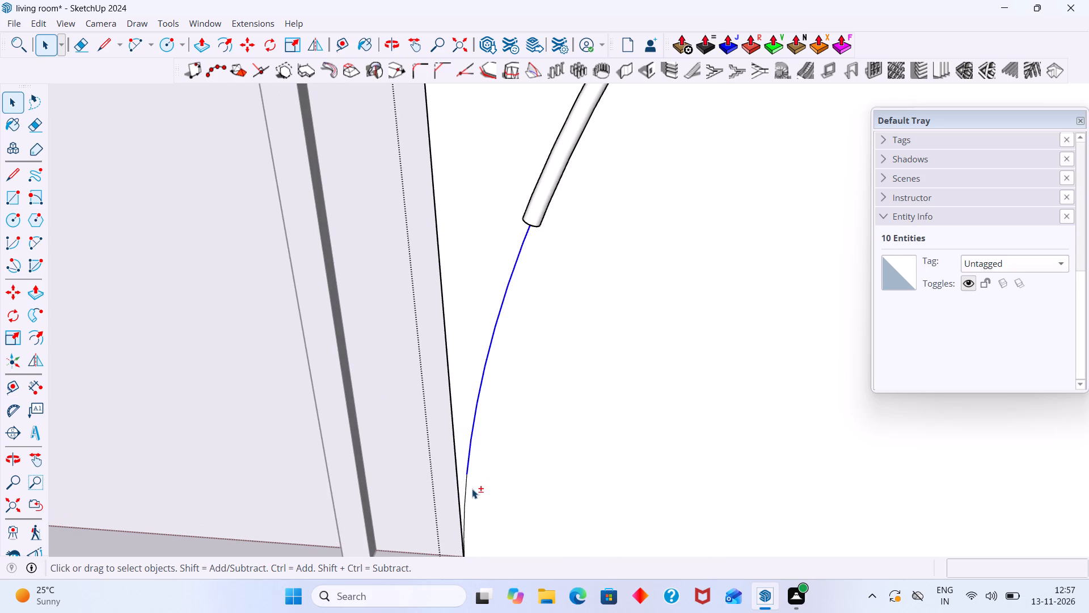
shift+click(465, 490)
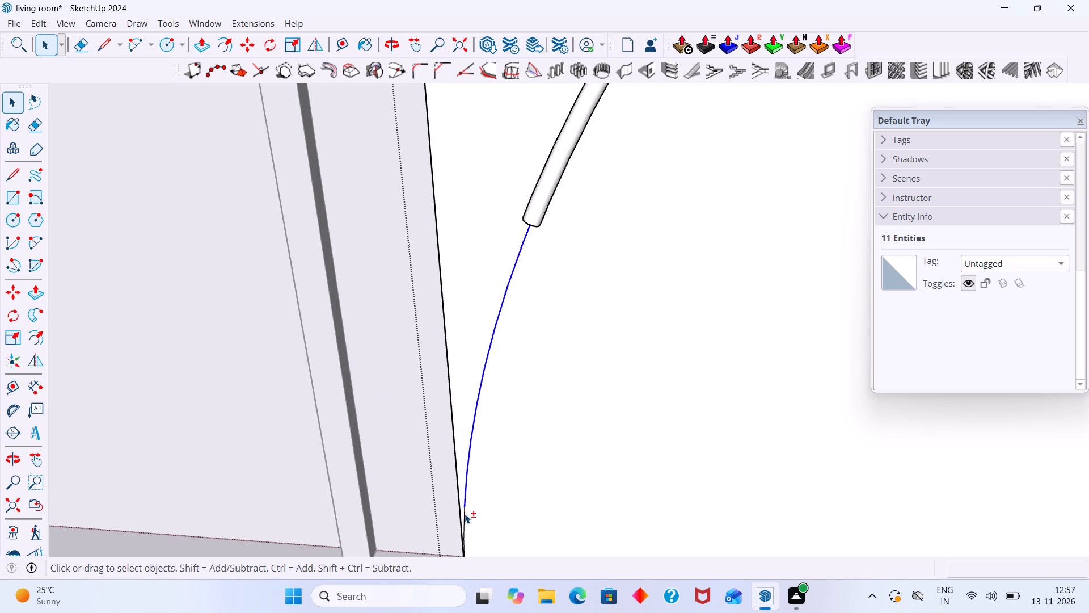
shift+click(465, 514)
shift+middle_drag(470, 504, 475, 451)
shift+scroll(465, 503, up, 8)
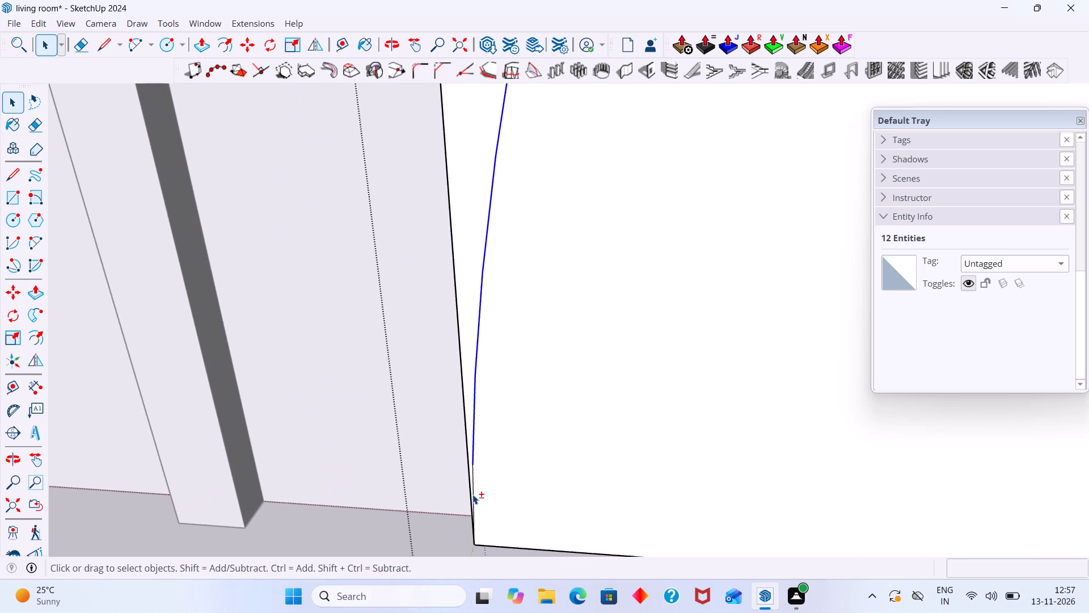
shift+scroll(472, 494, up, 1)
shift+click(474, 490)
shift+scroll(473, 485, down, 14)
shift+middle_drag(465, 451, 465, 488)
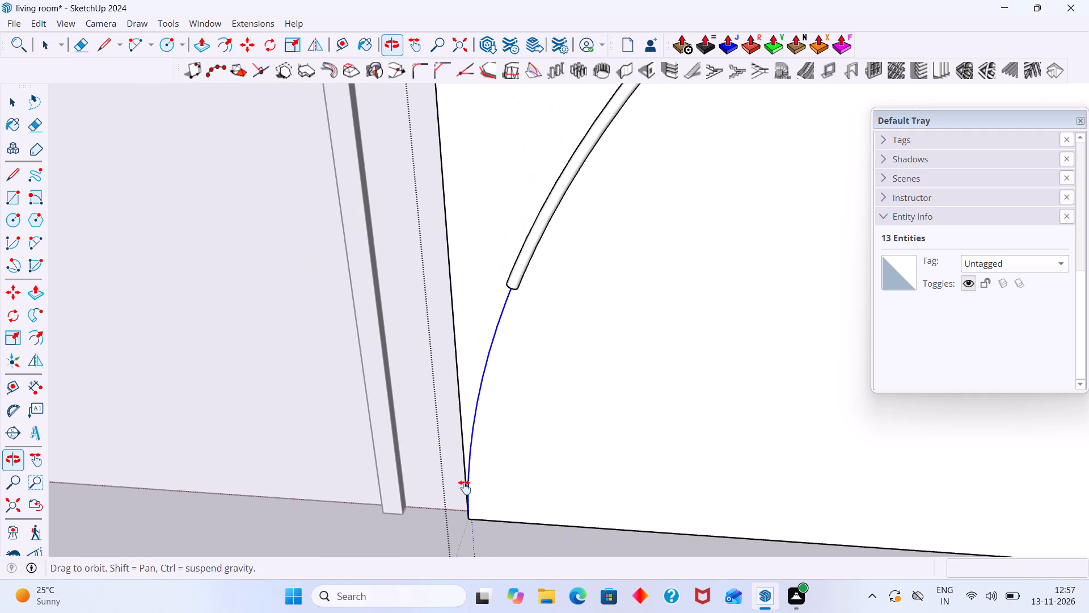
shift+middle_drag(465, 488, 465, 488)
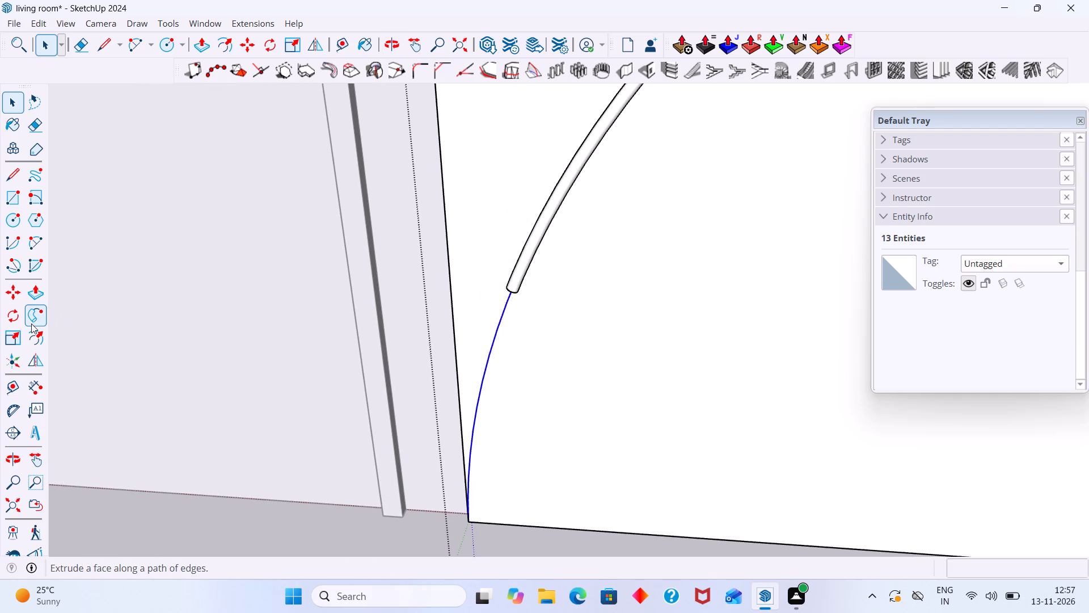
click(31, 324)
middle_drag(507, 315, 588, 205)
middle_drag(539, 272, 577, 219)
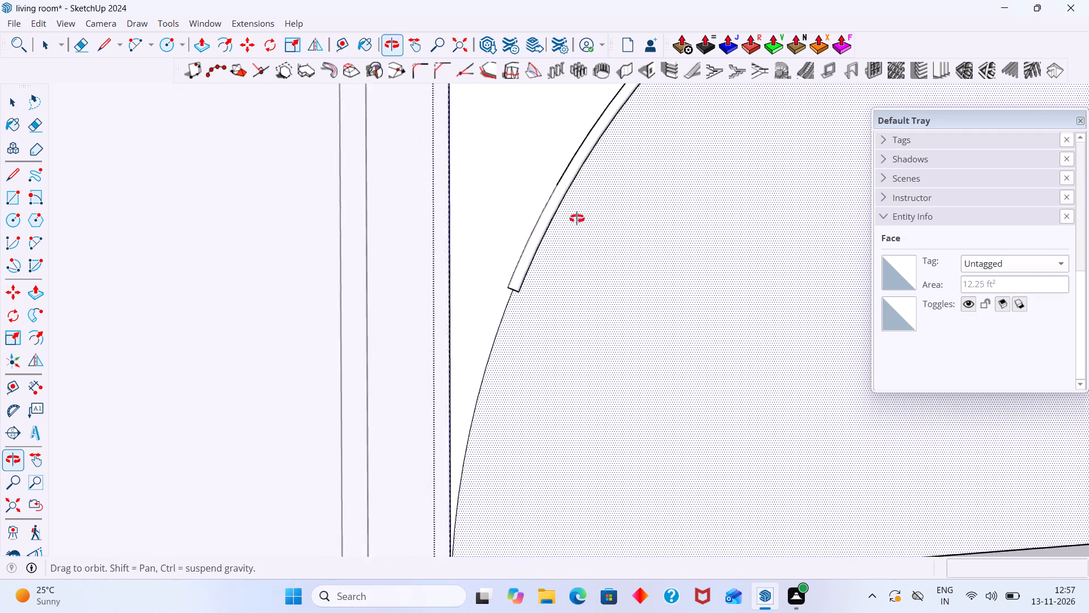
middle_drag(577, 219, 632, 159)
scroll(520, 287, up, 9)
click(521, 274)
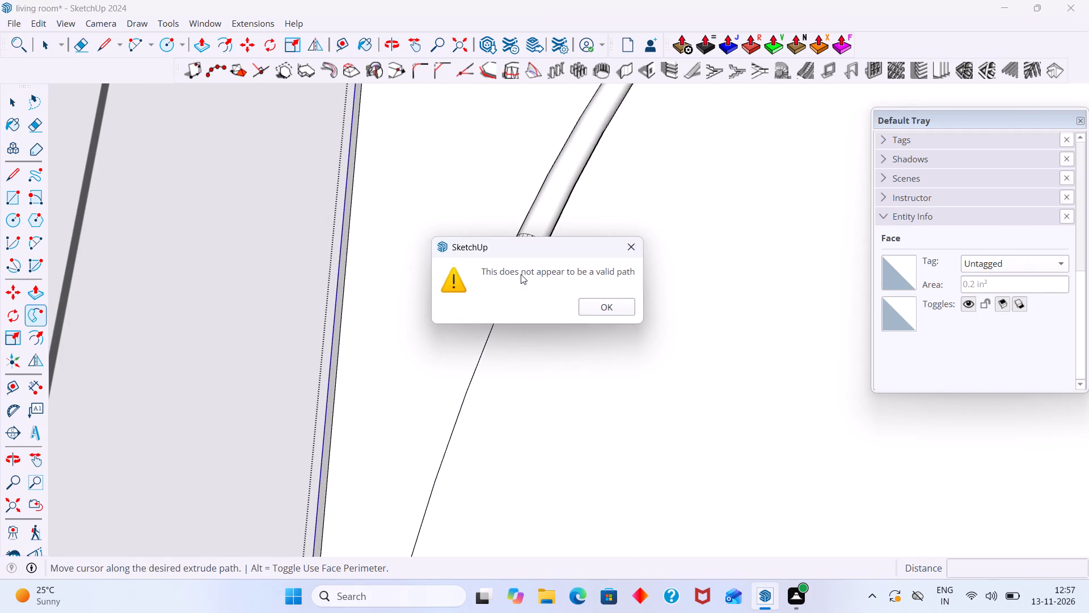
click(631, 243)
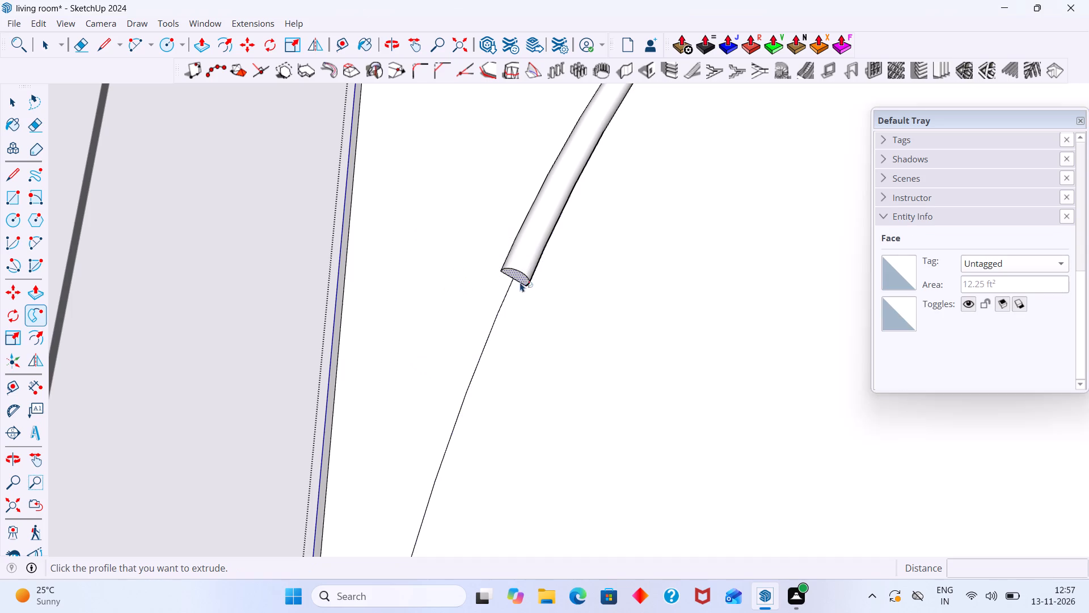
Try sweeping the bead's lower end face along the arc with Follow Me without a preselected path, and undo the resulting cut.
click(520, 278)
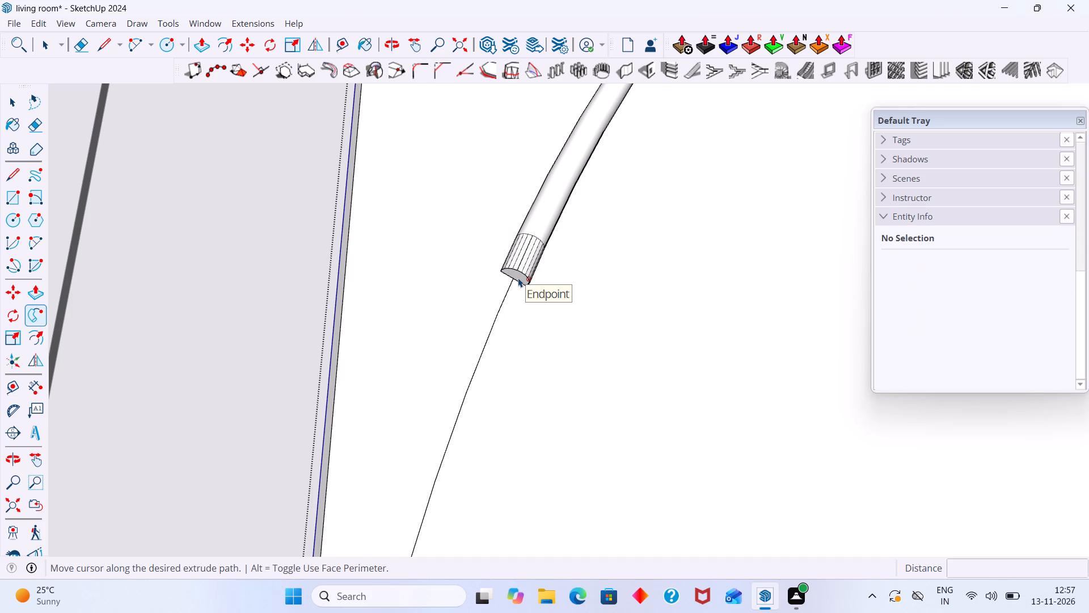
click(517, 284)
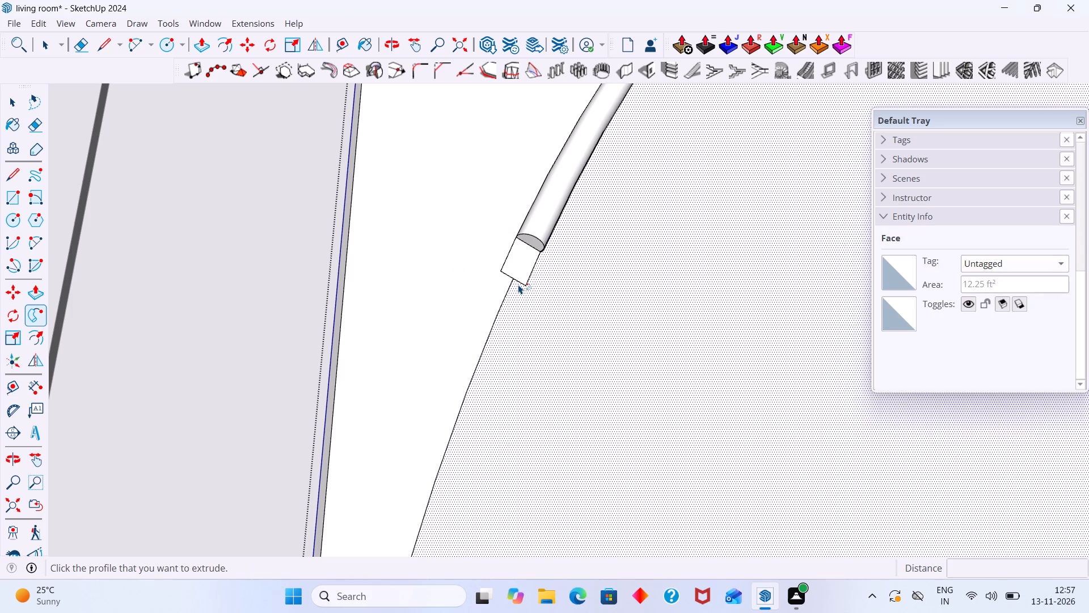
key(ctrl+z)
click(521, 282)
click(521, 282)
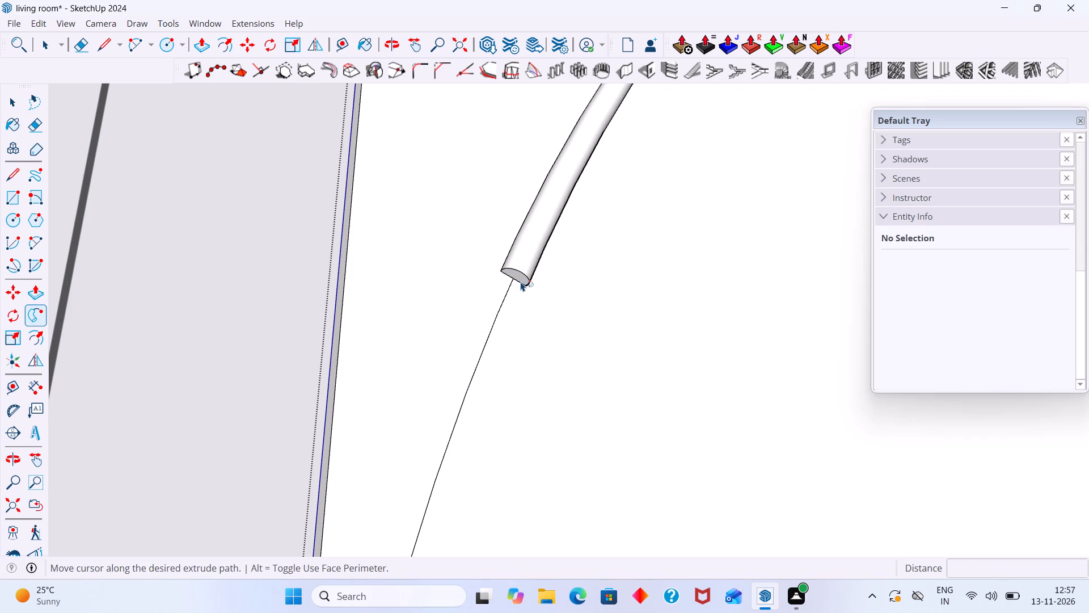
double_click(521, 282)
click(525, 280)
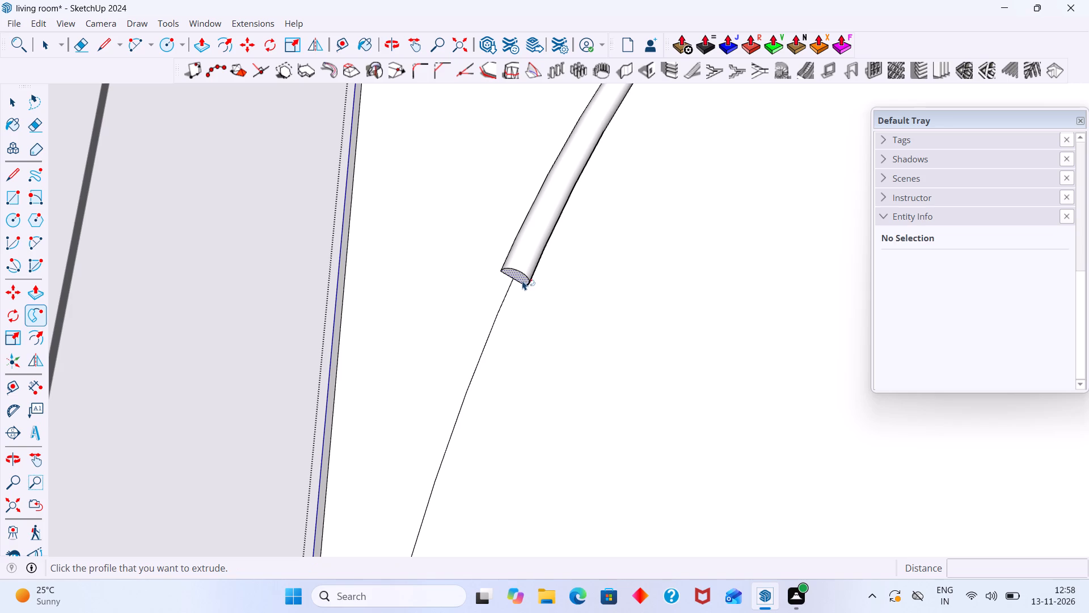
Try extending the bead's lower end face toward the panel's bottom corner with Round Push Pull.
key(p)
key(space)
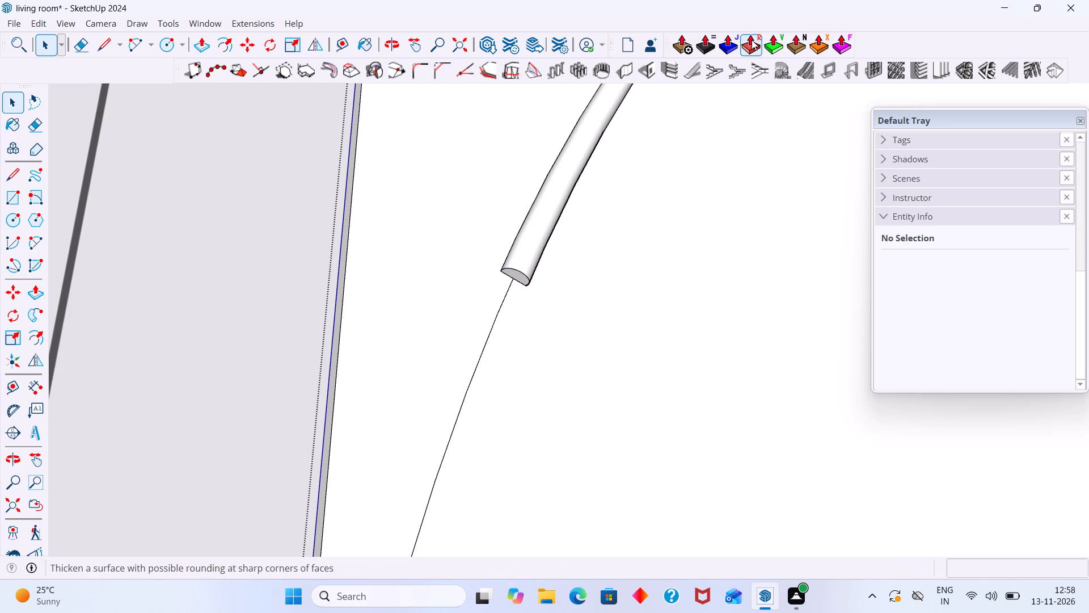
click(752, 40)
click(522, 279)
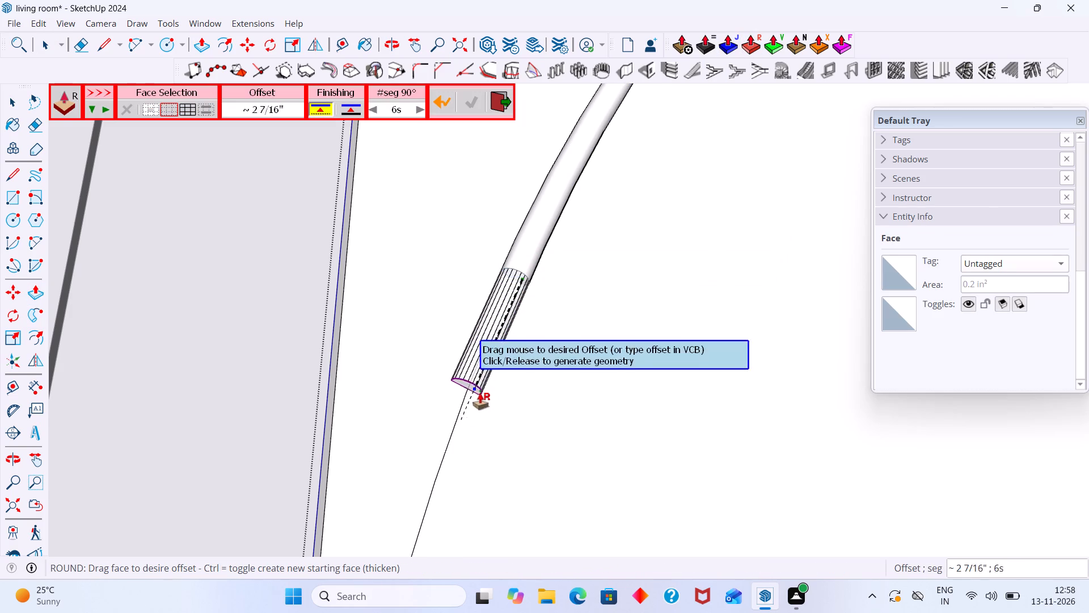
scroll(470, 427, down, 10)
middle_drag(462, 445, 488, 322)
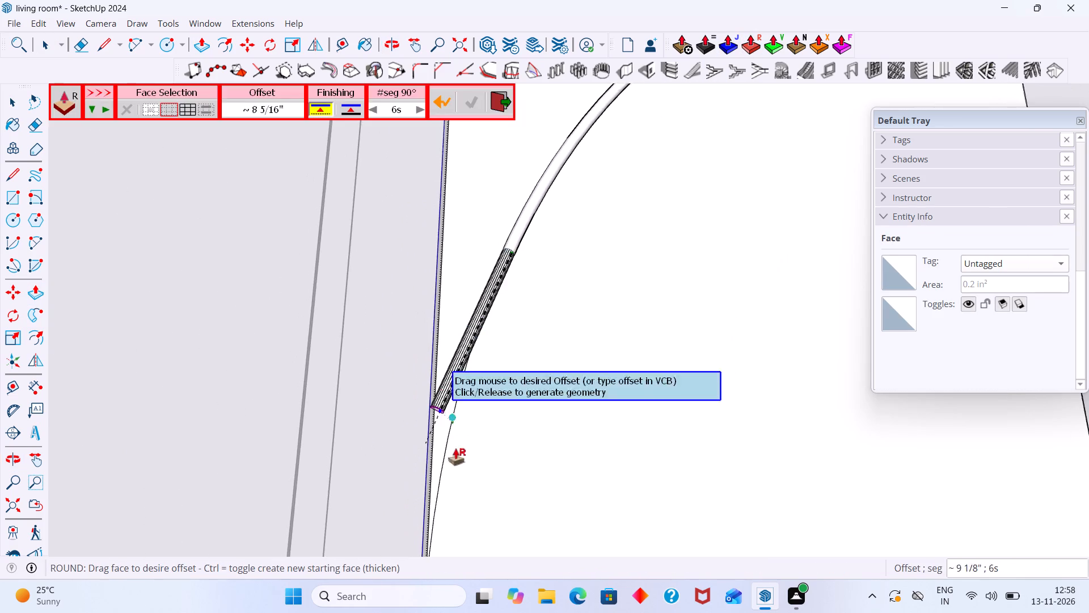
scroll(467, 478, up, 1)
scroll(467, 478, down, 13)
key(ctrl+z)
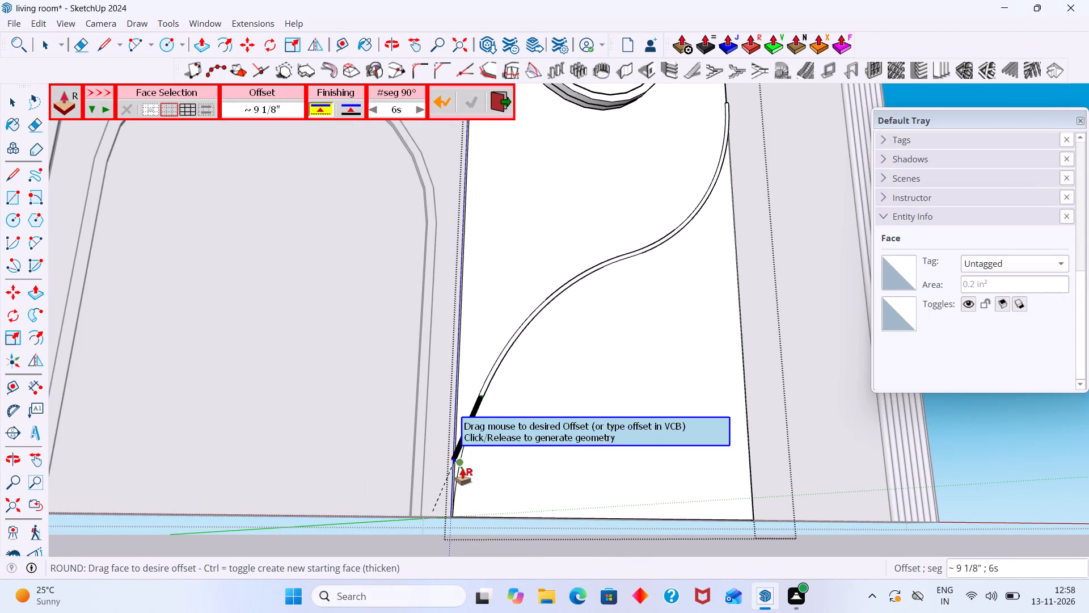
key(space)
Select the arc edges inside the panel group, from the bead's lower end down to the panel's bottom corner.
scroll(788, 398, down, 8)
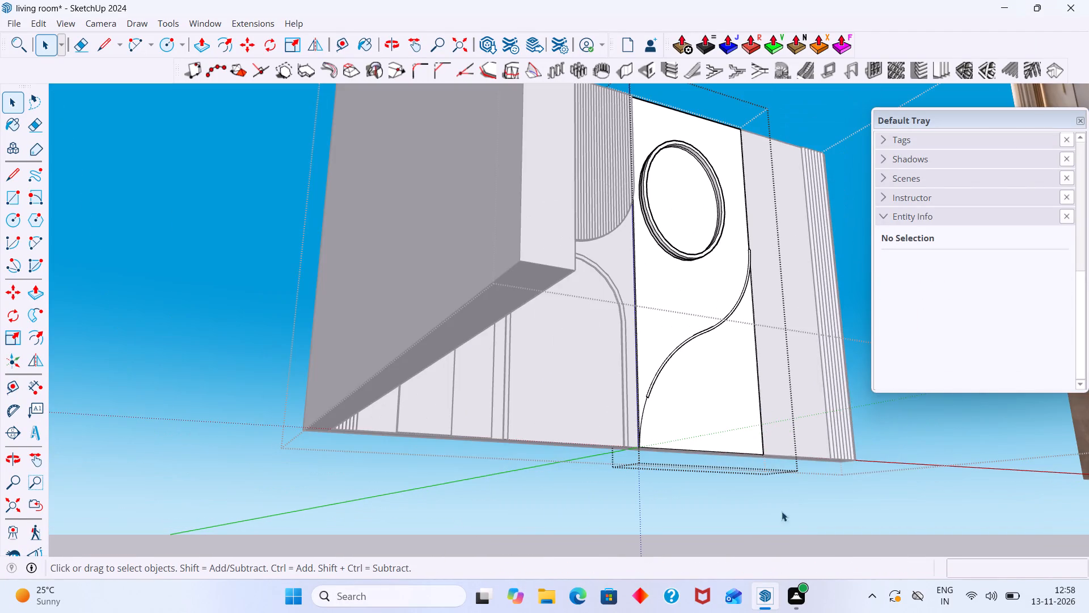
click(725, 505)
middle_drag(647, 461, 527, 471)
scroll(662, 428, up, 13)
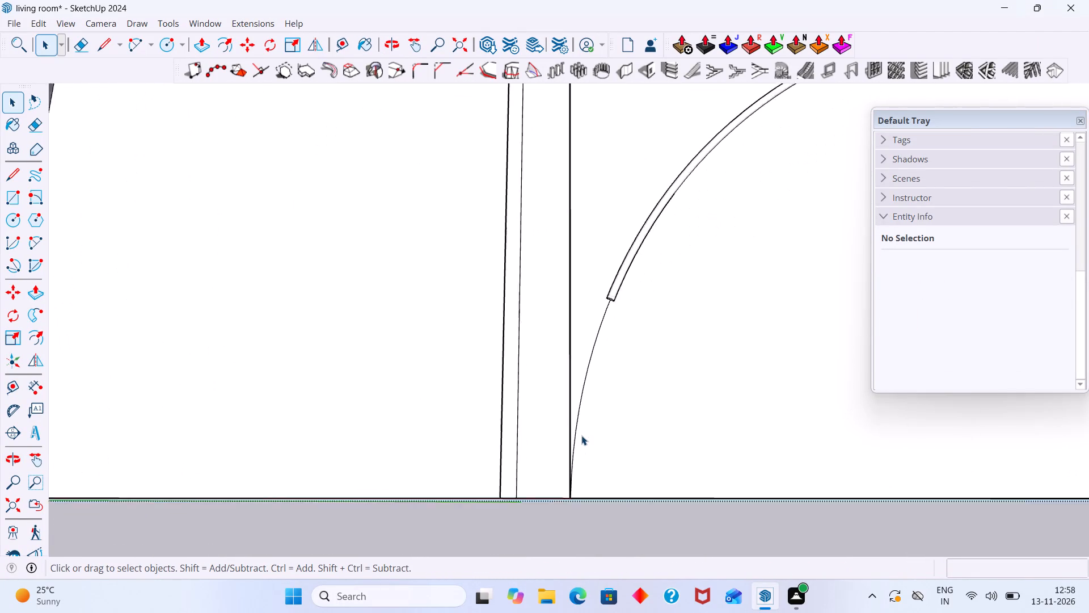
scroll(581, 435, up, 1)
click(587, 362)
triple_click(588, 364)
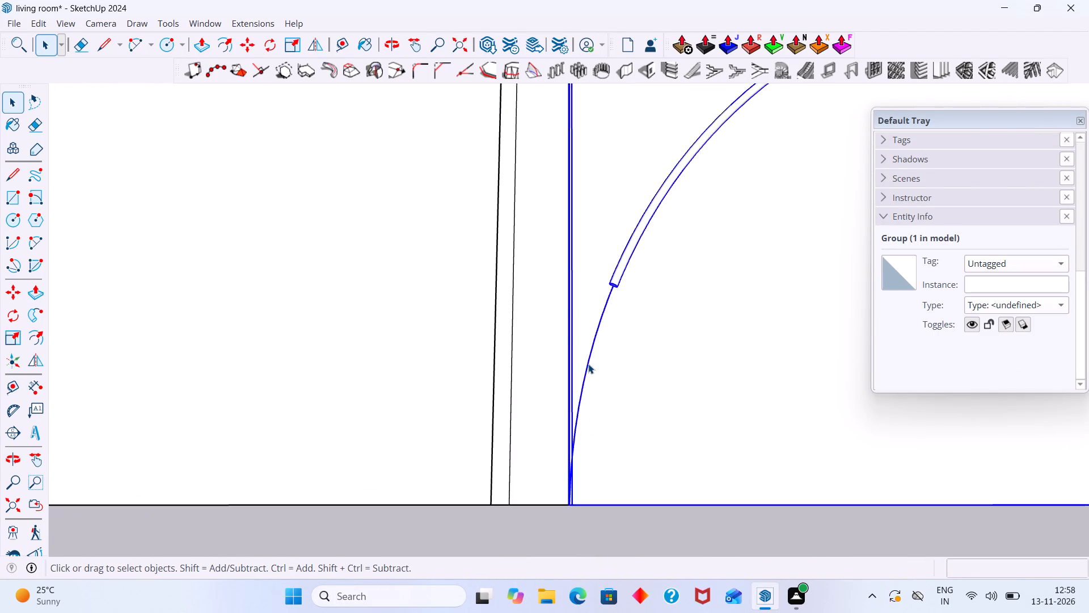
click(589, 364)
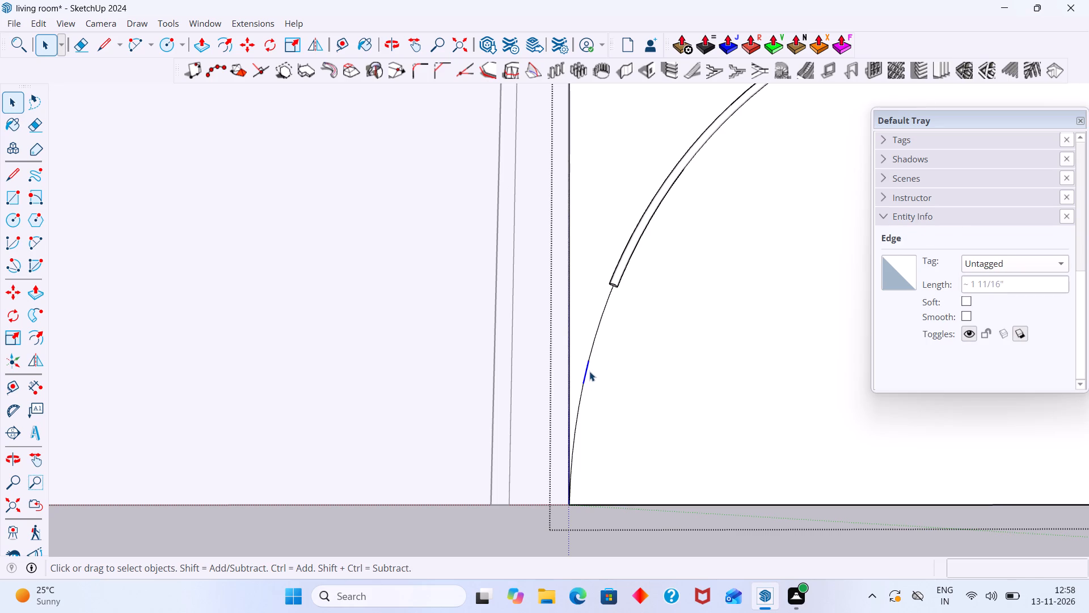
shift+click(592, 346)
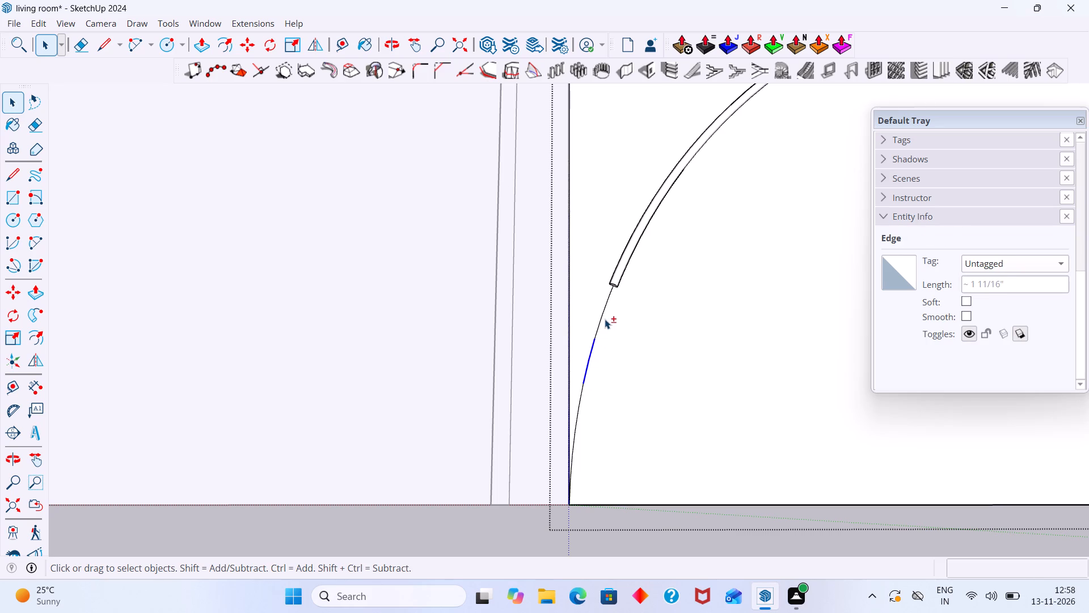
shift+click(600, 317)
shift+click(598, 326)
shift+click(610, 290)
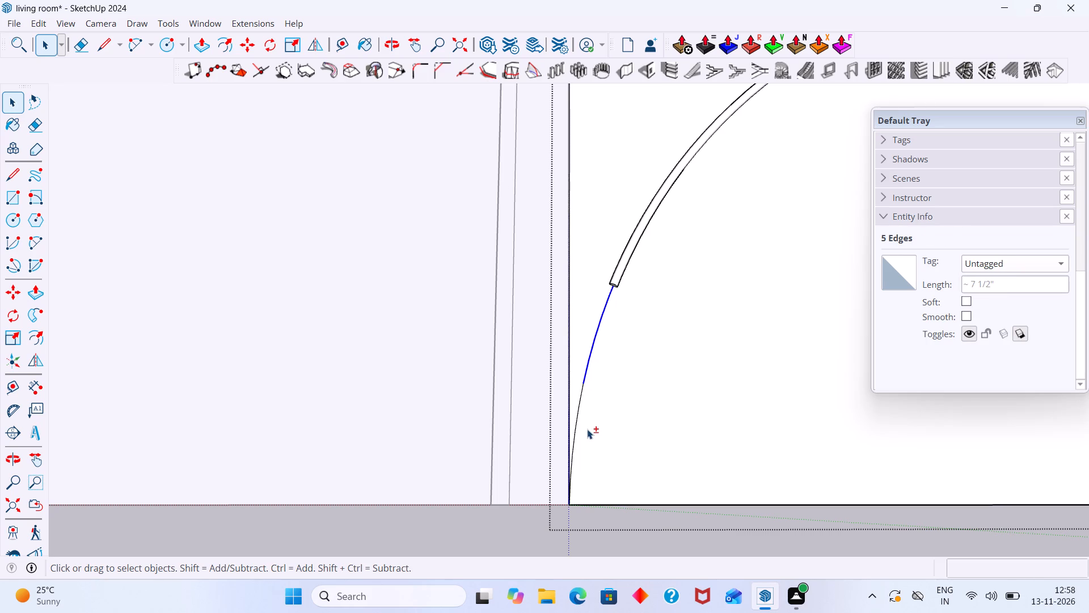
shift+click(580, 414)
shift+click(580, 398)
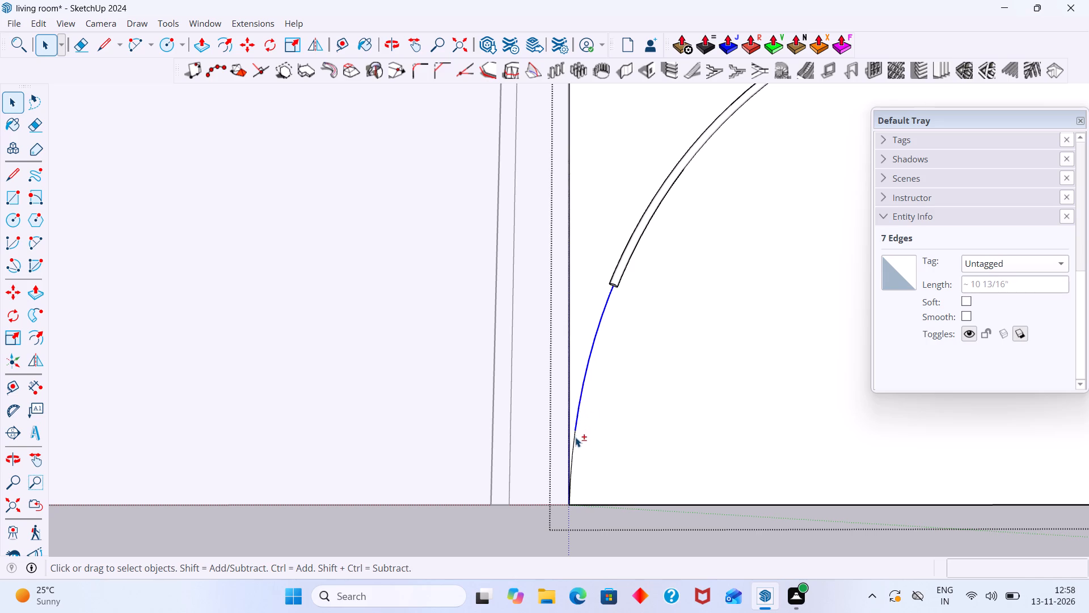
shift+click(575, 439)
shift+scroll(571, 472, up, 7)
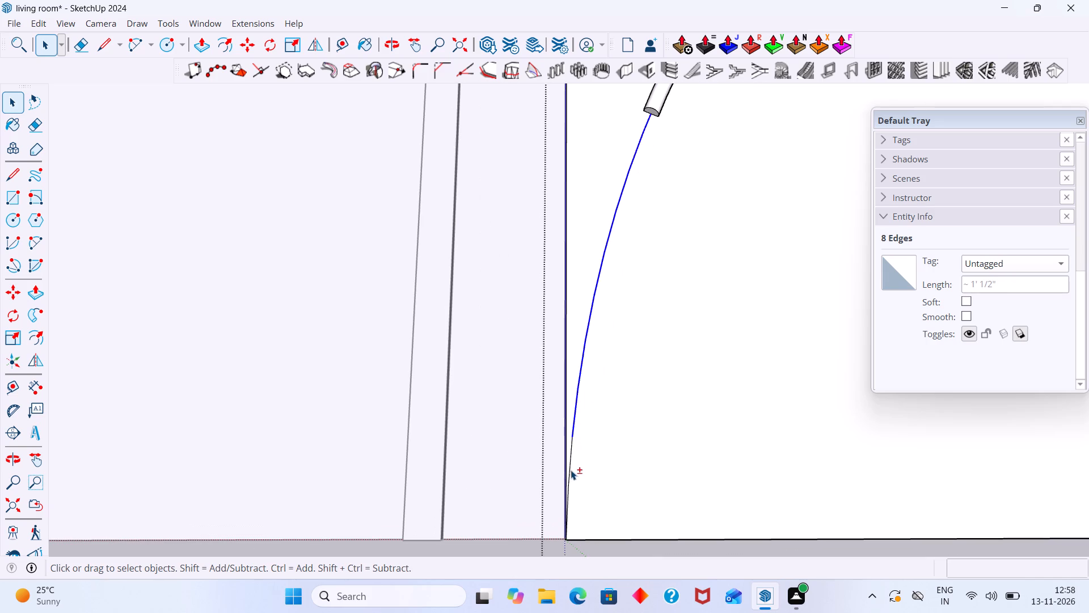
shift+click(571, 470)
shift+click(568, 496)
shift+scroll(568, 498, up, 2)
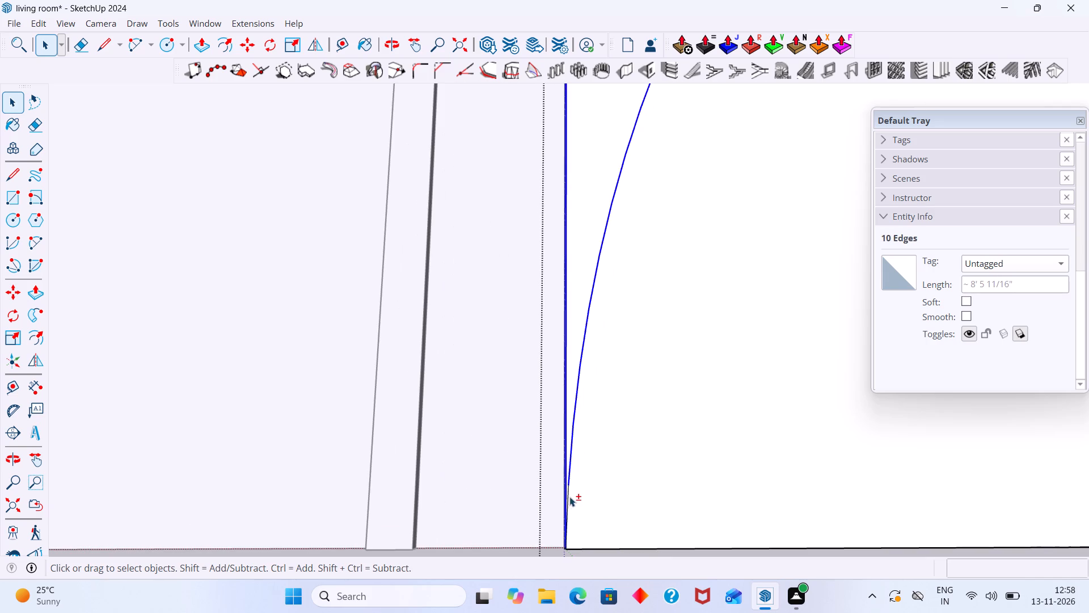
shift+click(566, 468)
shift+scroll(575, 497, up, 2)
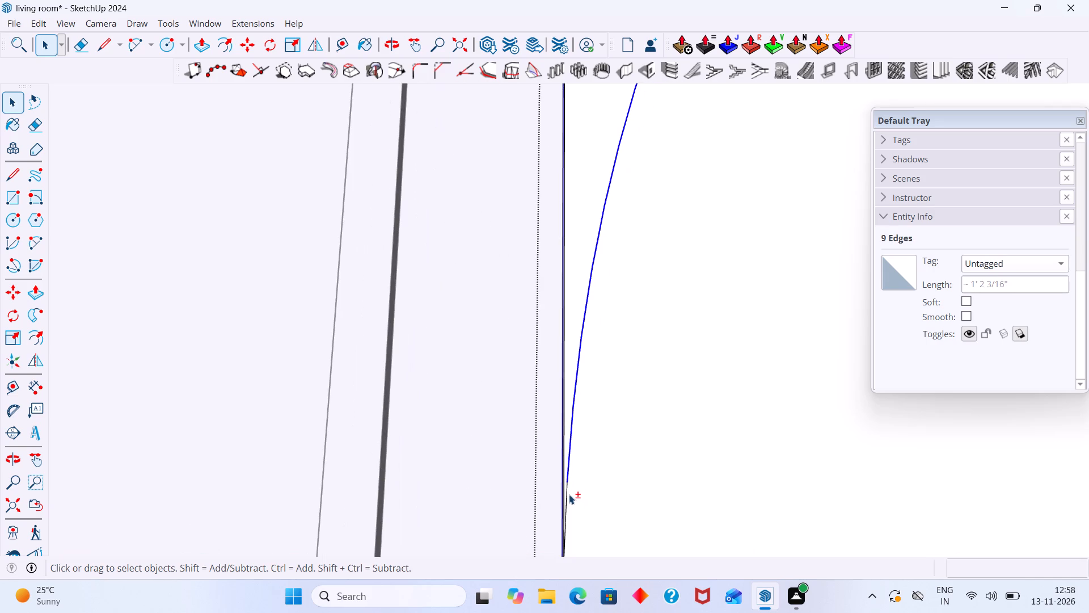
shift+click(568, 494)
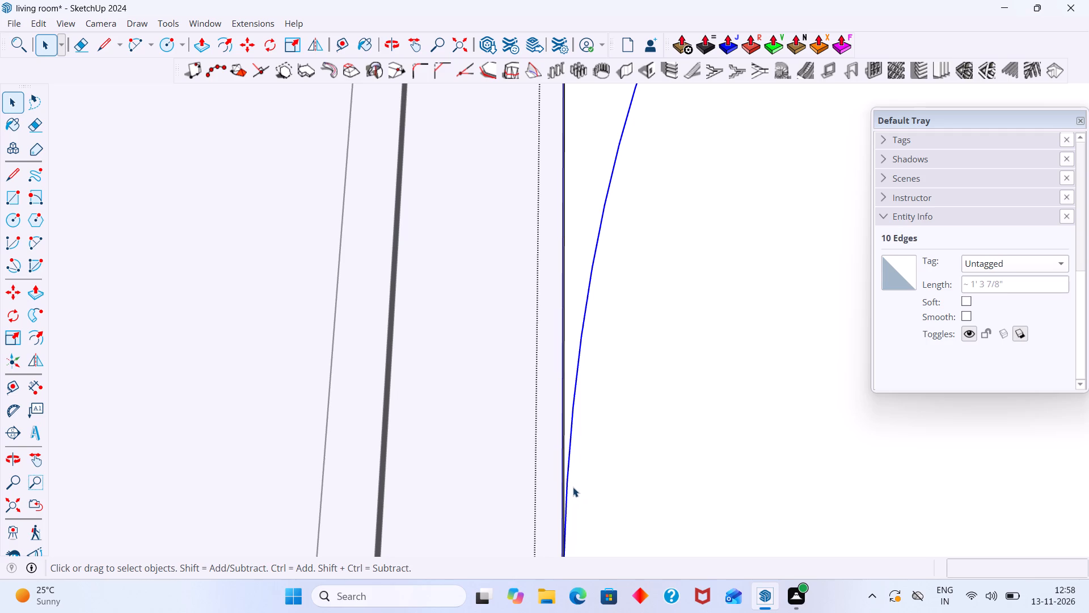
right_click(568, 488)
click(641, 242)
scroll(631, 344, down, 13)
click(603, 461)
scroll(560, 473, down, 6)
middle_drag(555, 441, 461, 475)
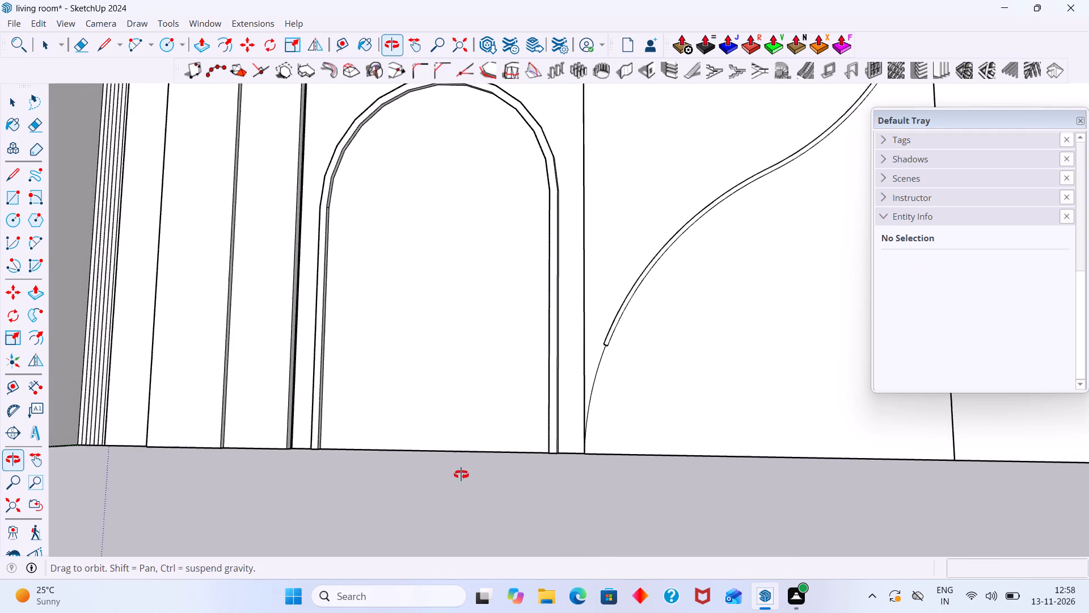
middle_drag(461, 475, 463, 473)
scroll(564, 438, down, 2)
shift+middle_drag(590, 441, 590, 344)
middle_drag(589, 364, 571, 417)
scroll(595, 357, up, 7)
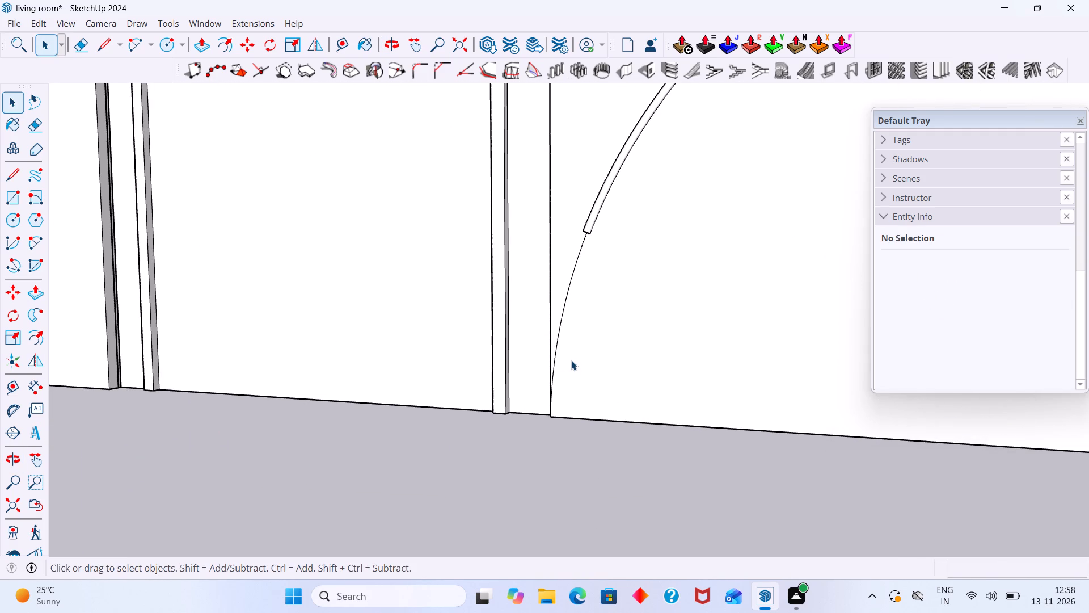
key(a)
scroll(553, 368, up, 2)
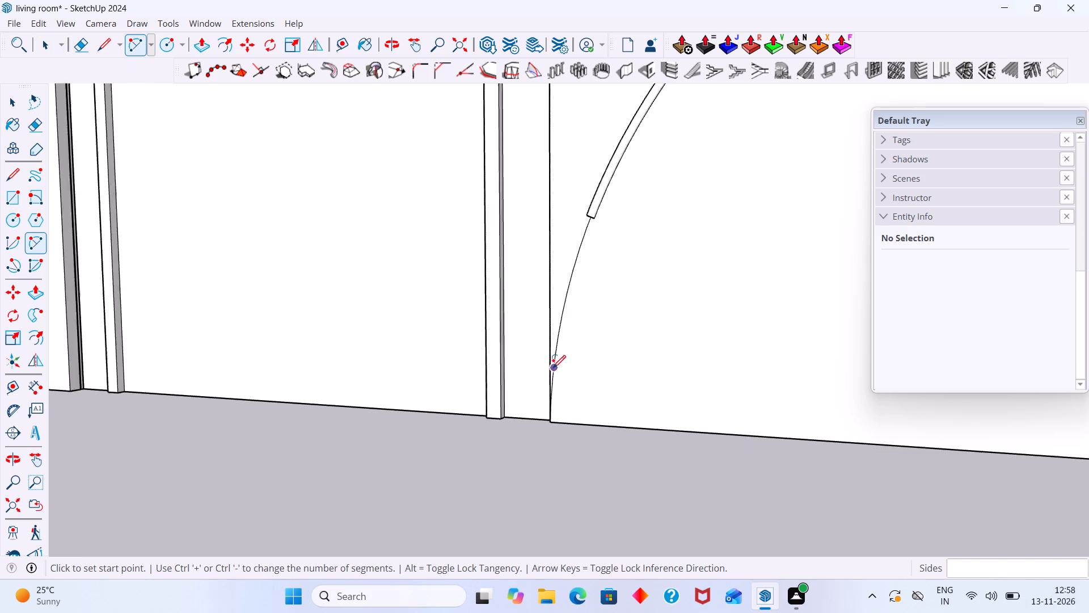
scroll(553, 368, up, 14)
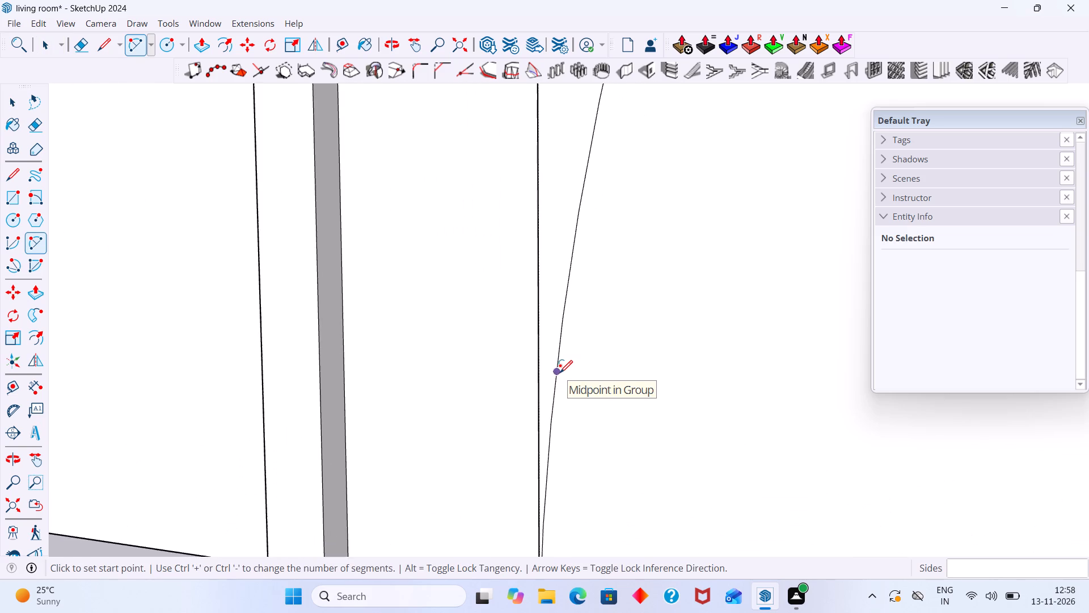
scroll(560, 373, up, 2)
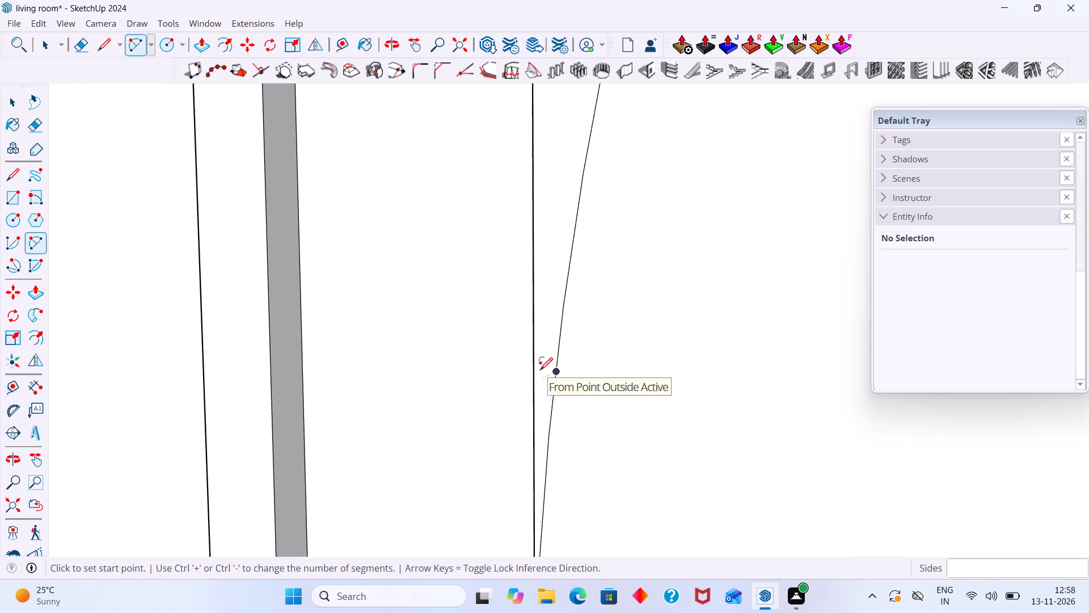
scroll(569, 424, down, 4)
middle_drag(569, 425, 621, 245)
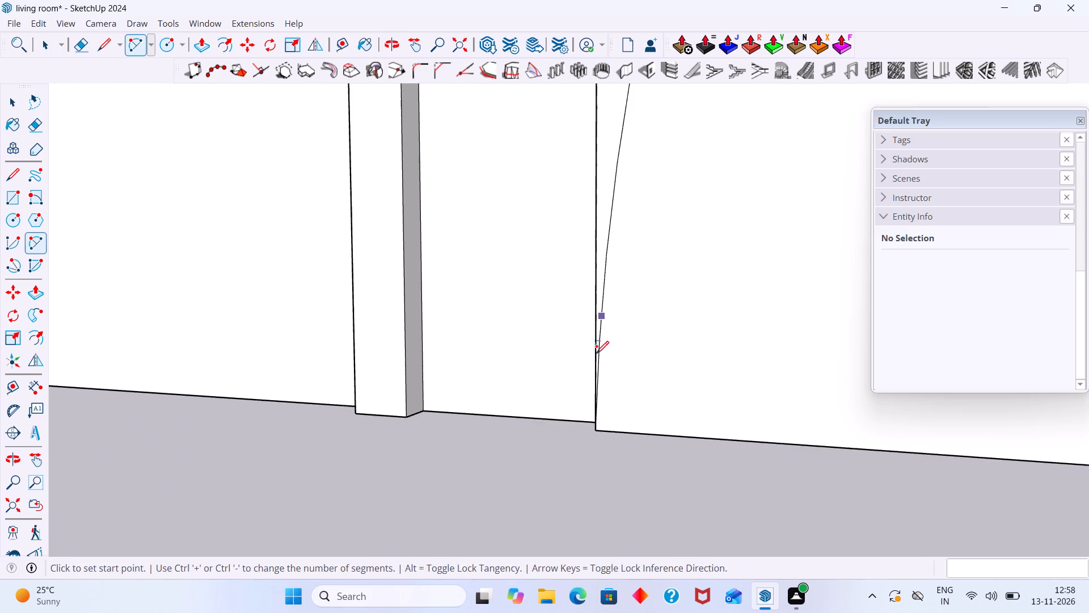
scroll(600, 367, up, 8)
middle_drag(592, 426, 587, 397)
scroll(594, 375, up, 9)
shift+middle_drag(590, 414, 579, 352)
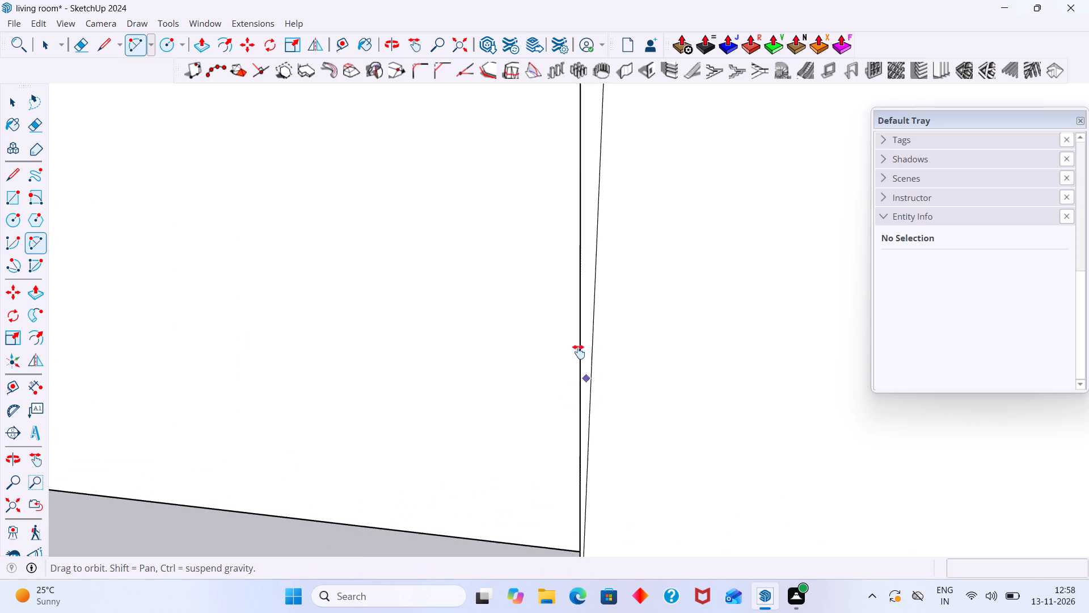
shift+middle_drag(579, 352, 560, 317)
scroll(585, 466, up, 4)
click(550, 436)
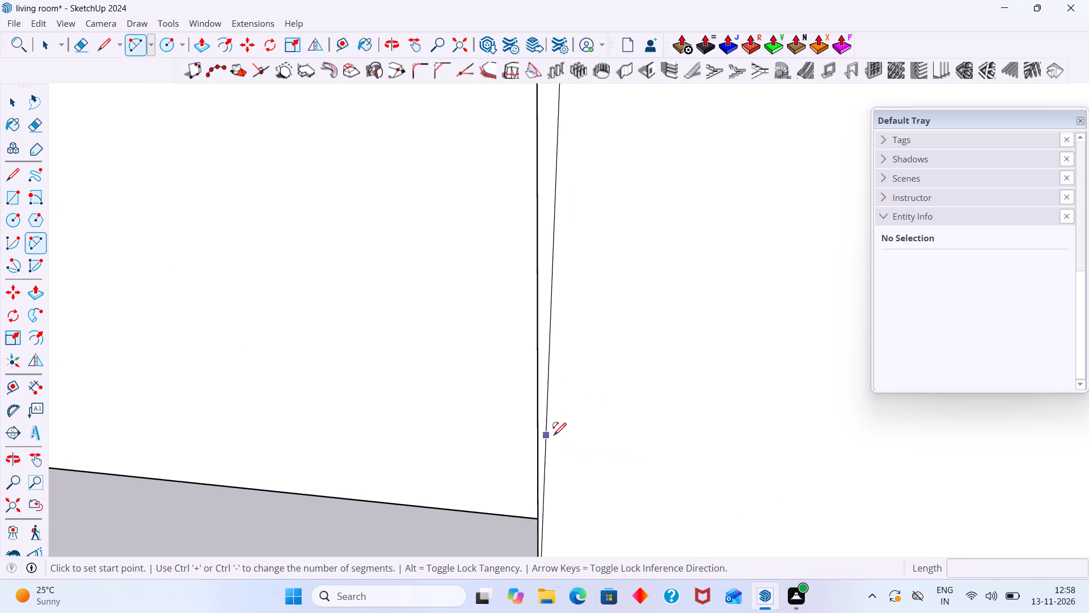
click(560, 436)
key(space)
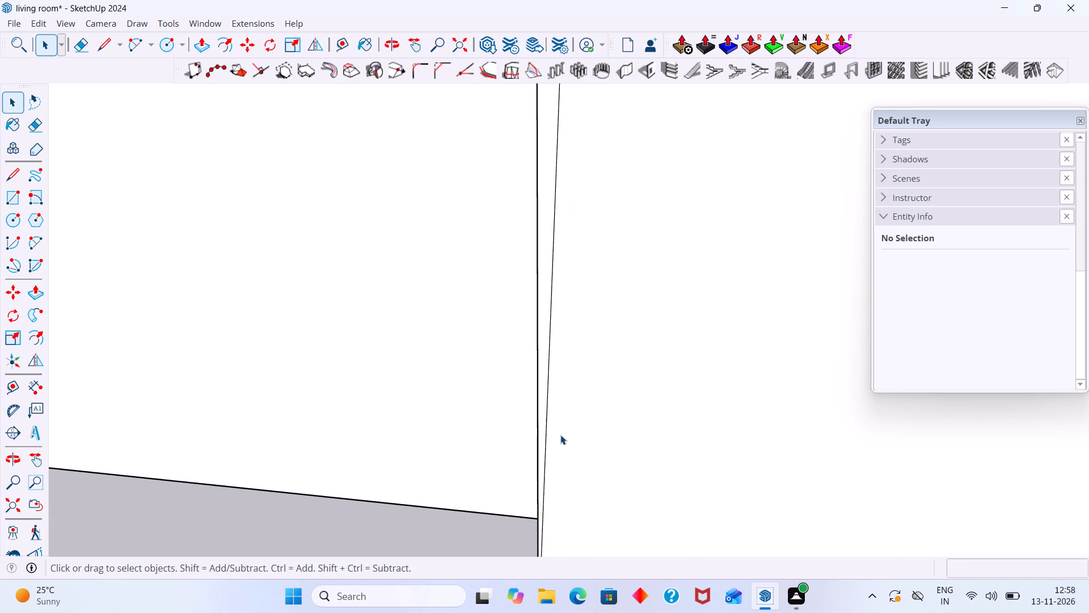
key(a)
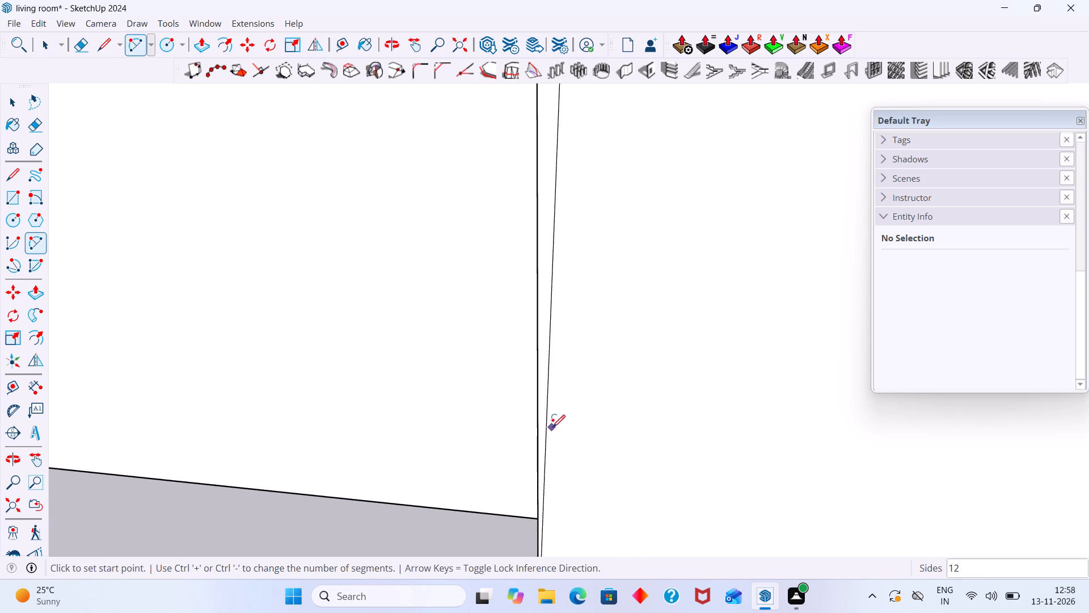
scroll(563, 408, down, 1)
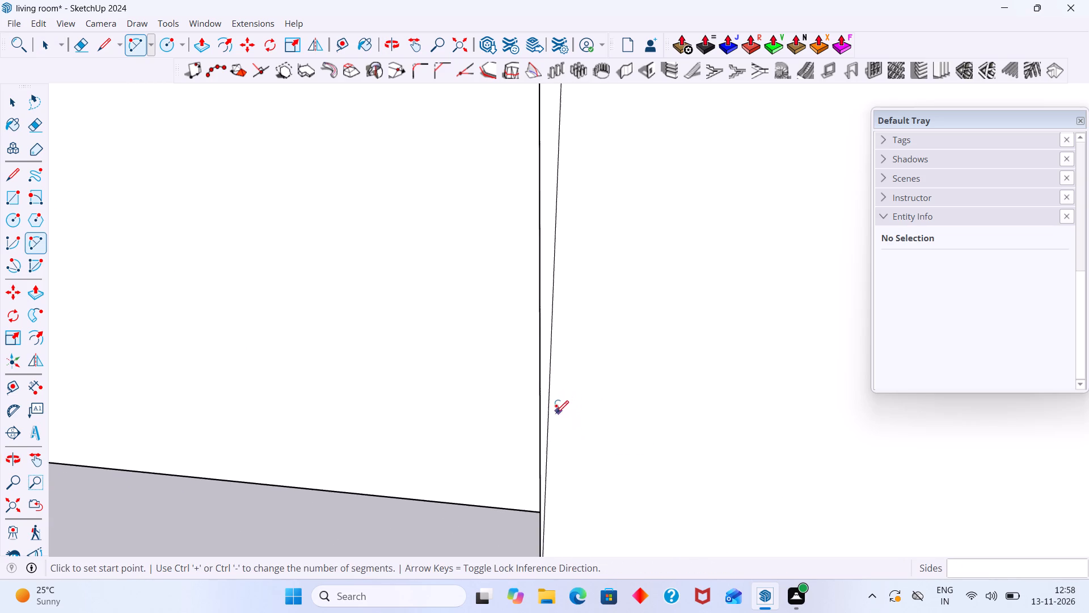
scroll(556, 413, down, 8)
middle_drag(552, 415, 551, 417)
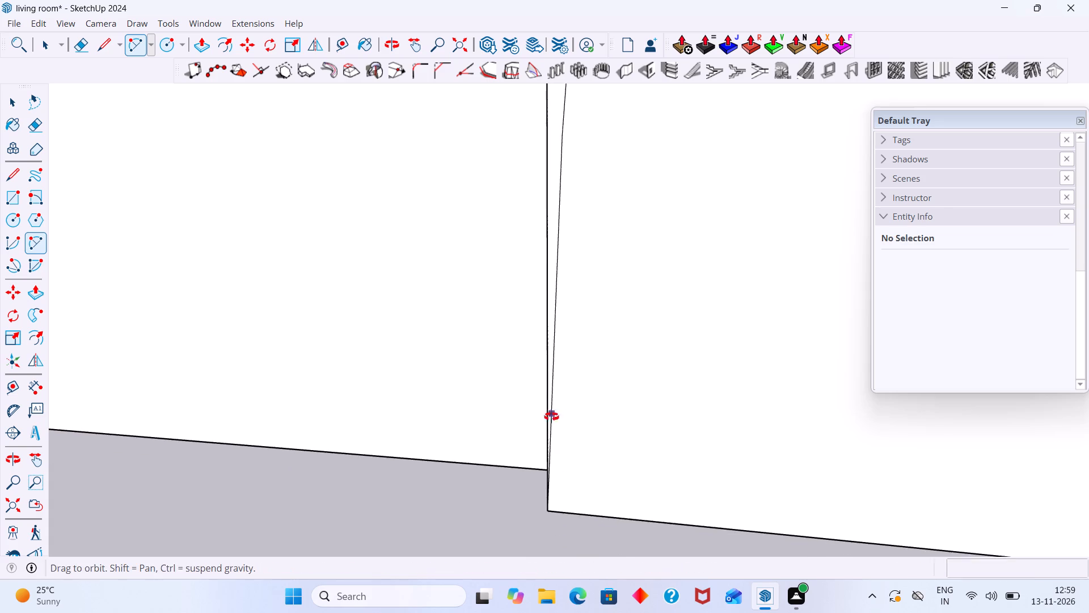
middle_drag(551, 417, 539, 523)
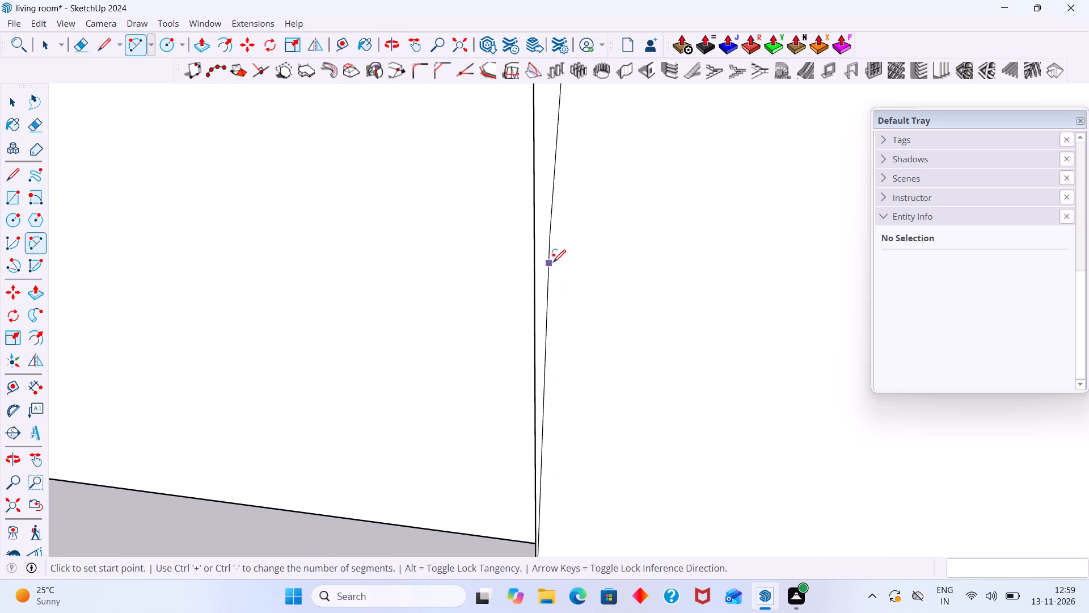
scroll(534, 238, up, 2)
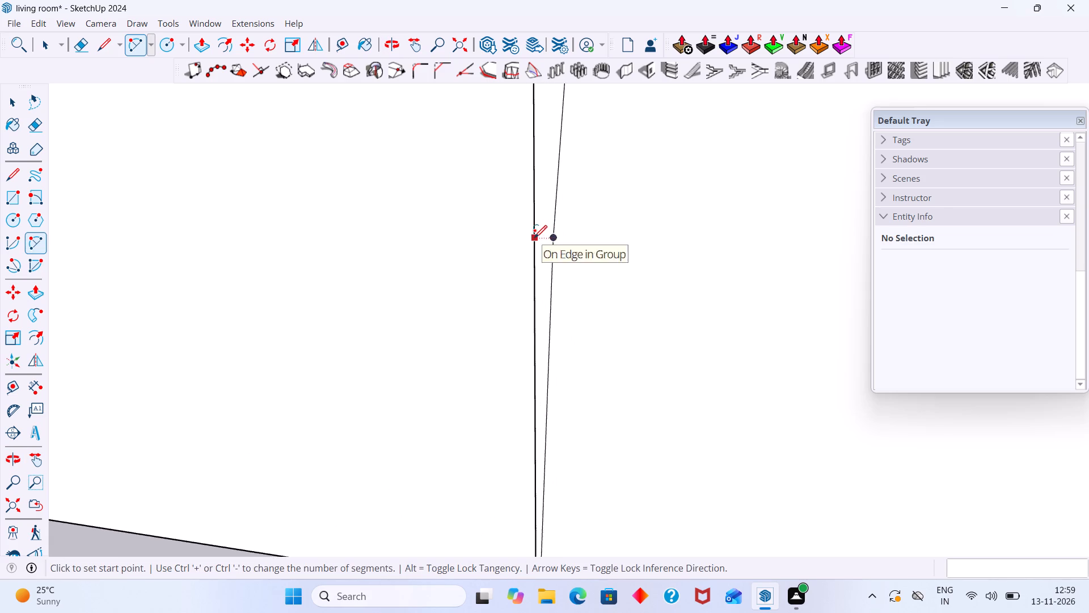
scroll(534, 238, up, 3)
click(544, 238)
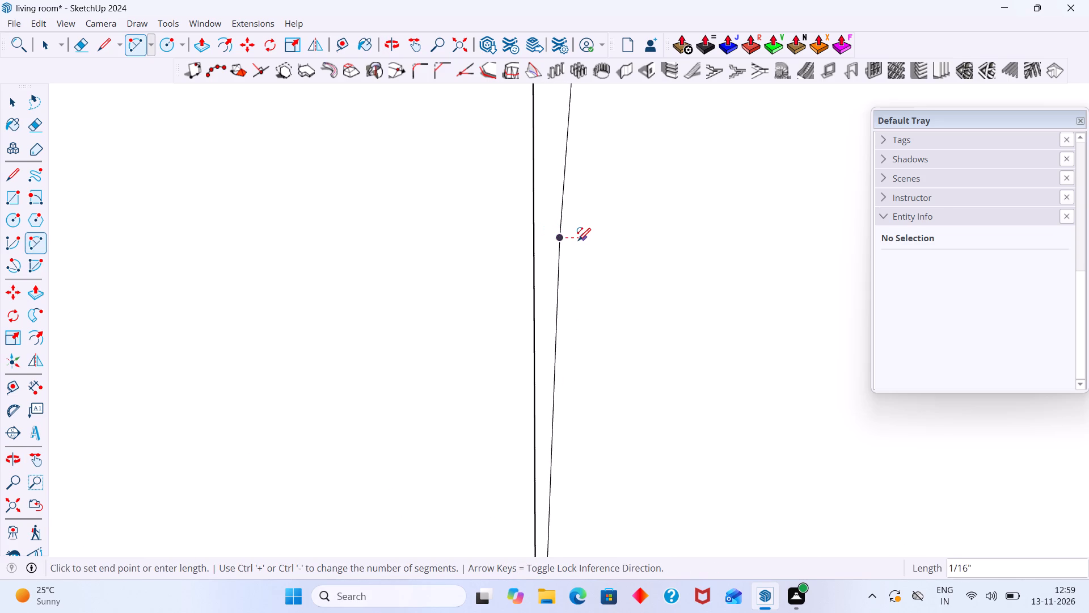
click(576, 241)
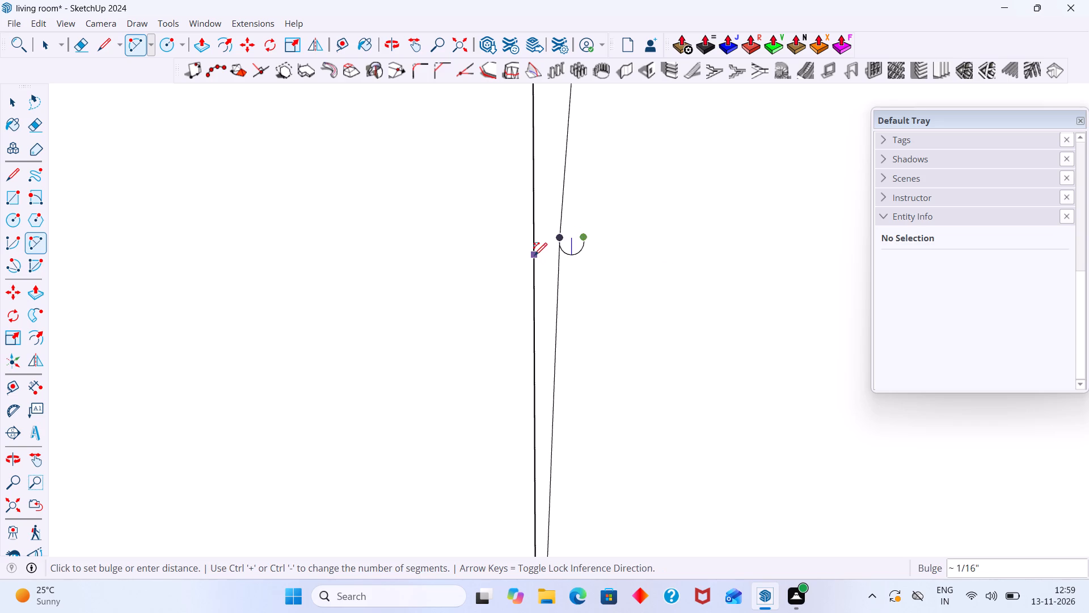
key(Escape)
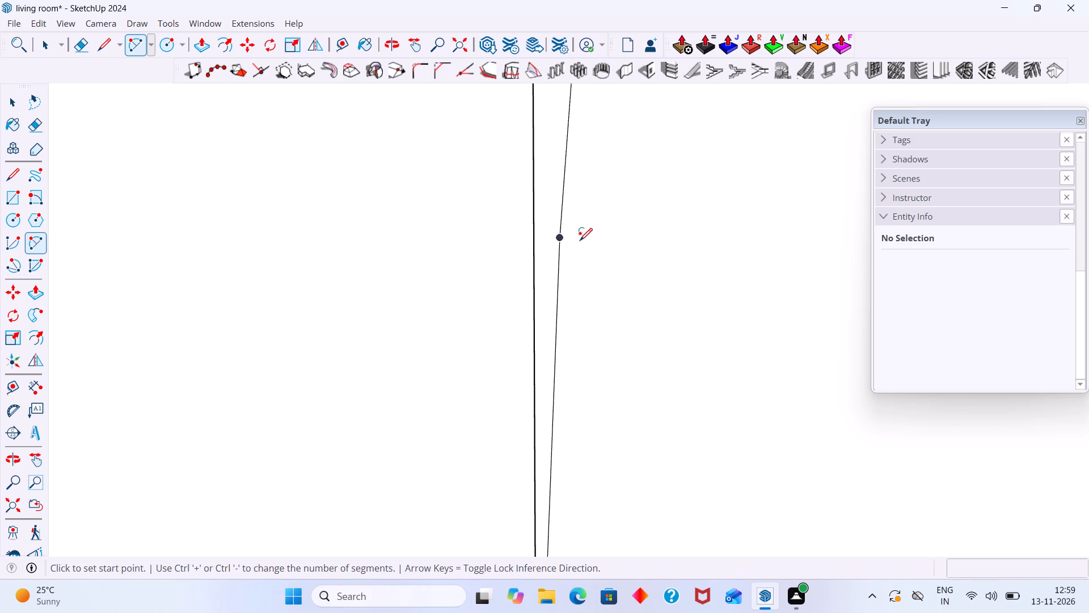
Draw a closed half-round profile about 1/16" wide along the red axis, bulging about 1/16" outward, across the arc edge near the panel's bottom corner.
click(579, 240)
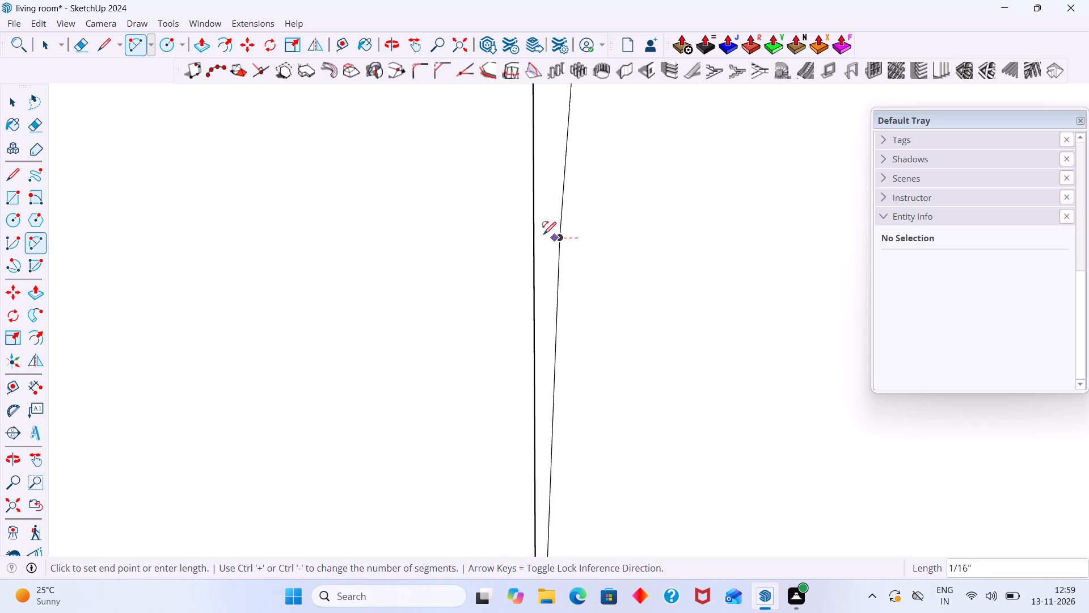
scroll(542, 238, up, 8)
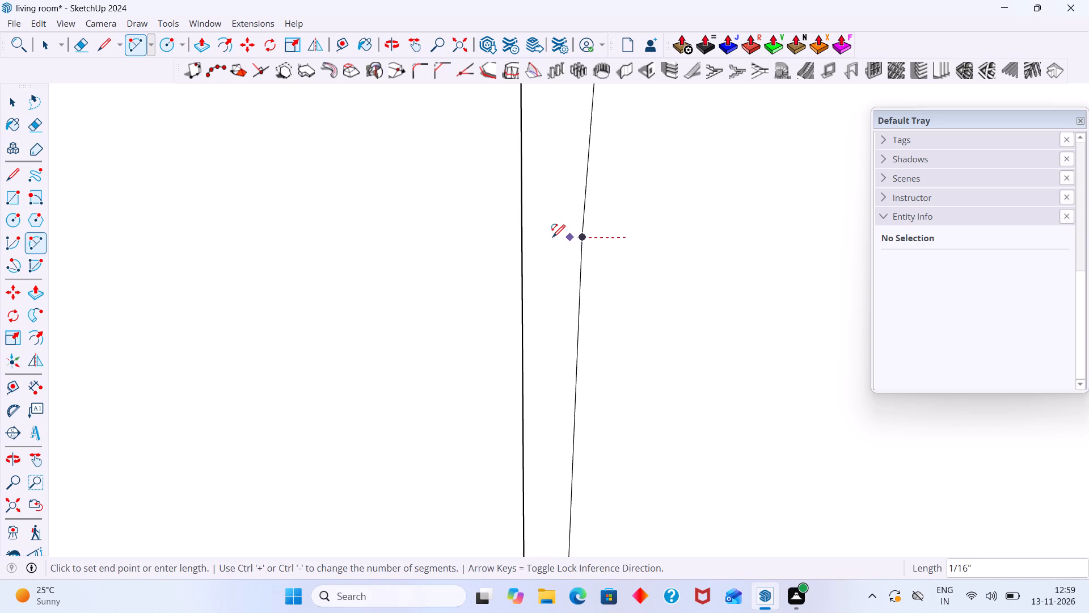
scroll(552, 240, up, 6)
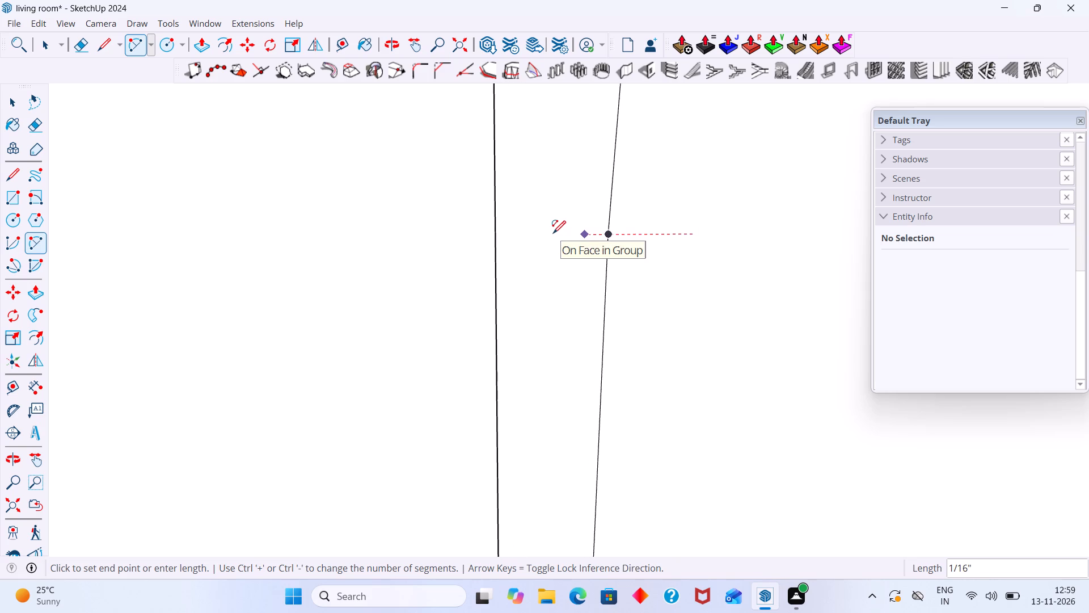
key(Right)
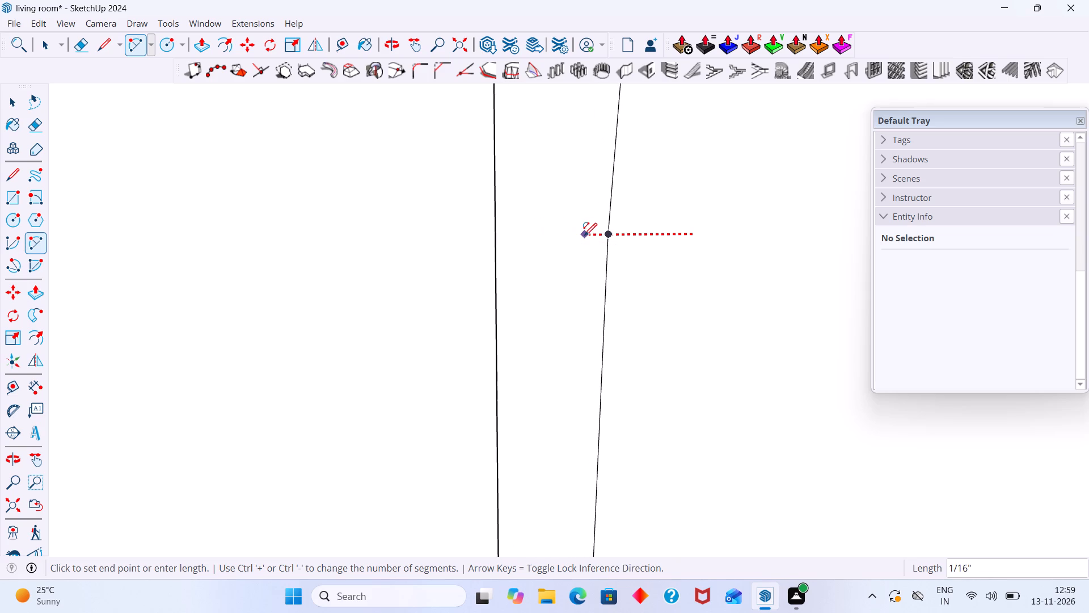
click(583, 236)
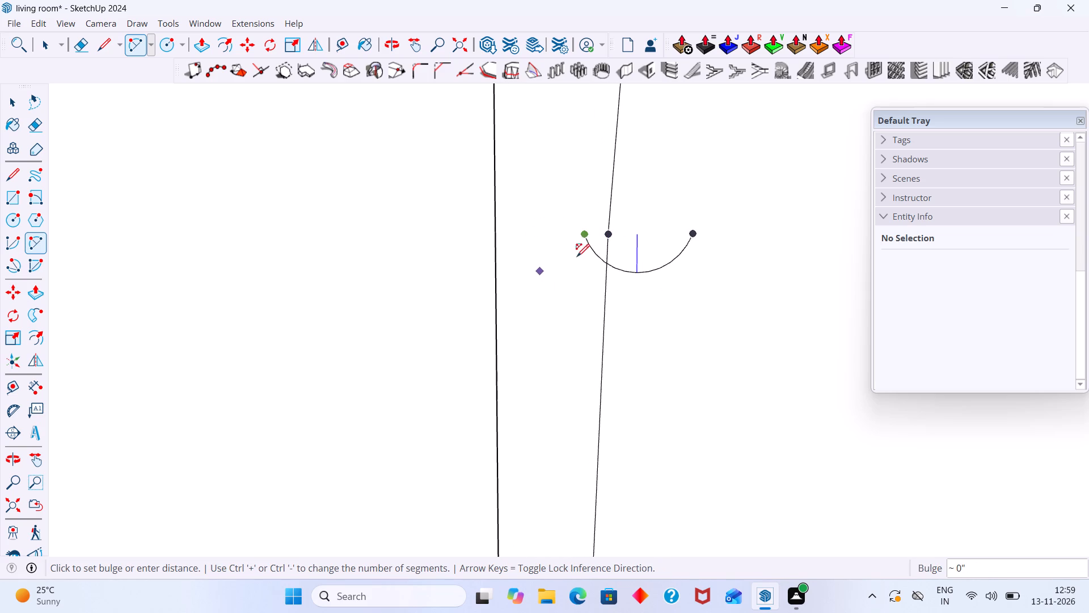
middle_drag(567, 267, 523, 388)
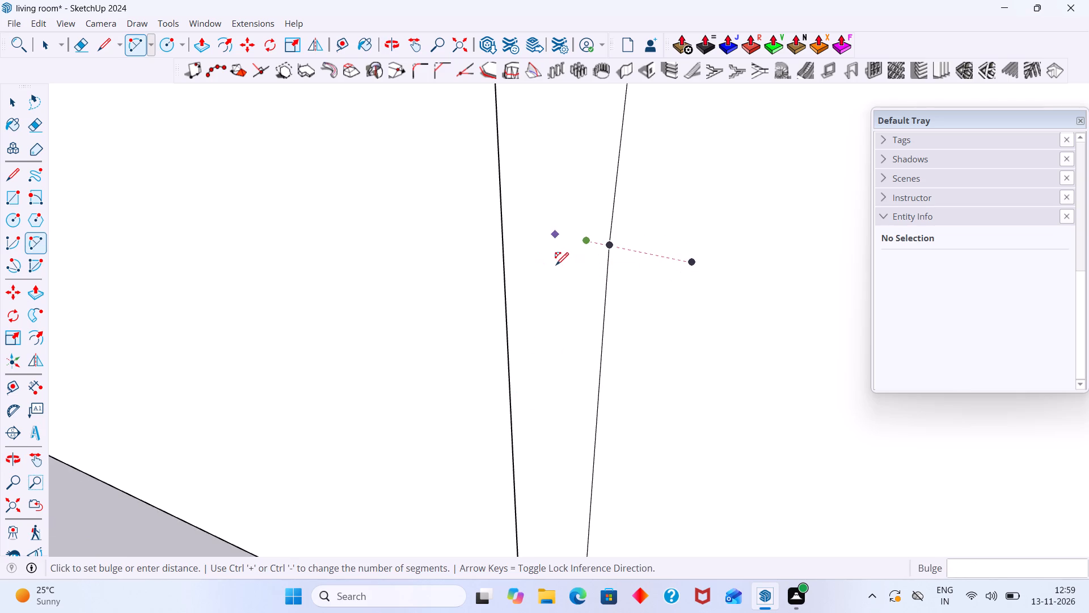
click(573, 267)
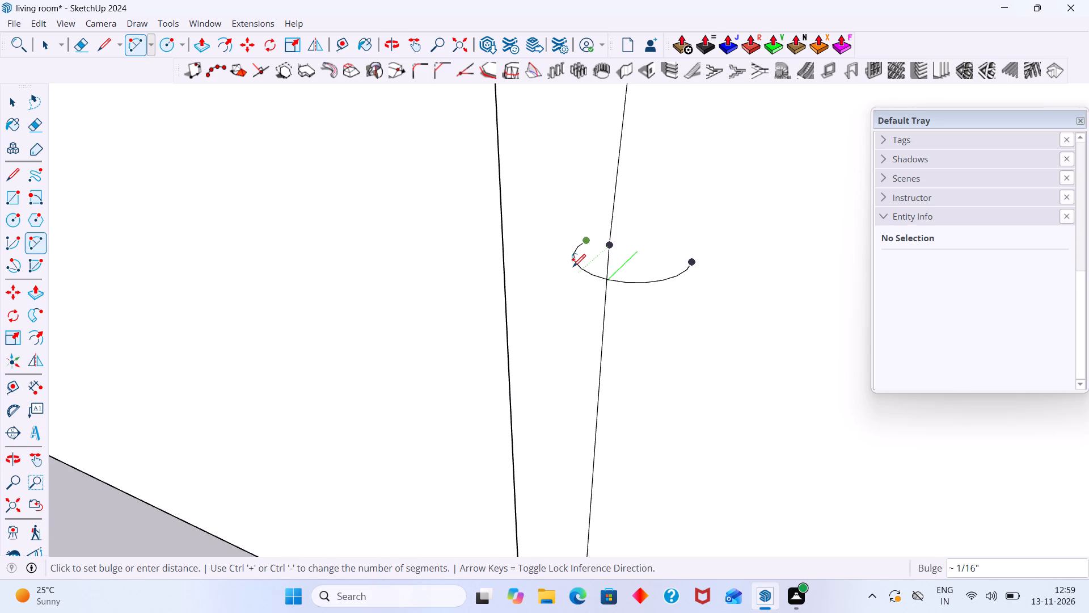
key(space)
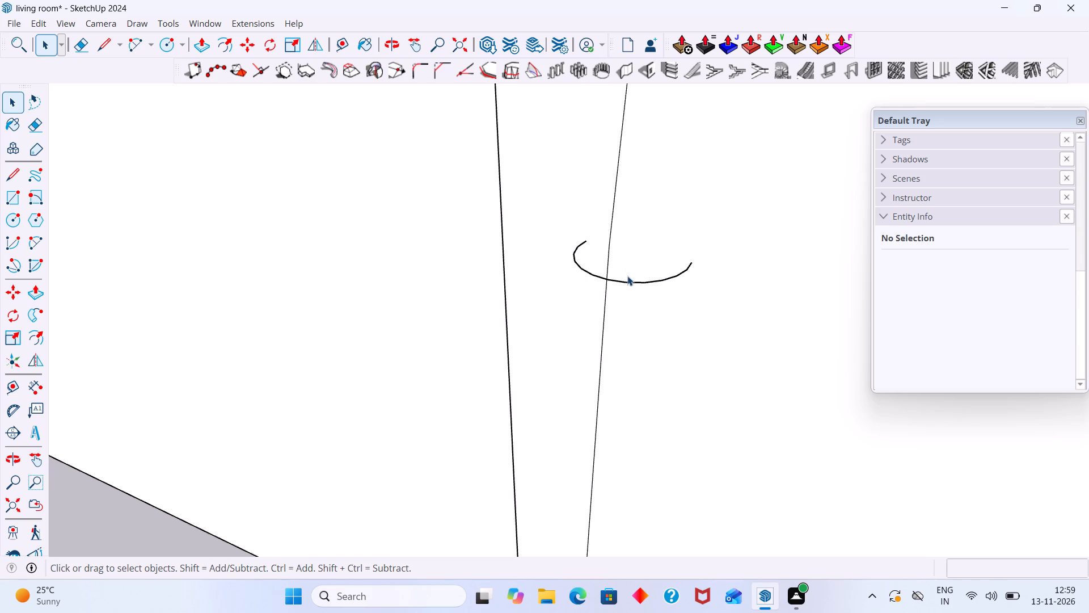
key(l)
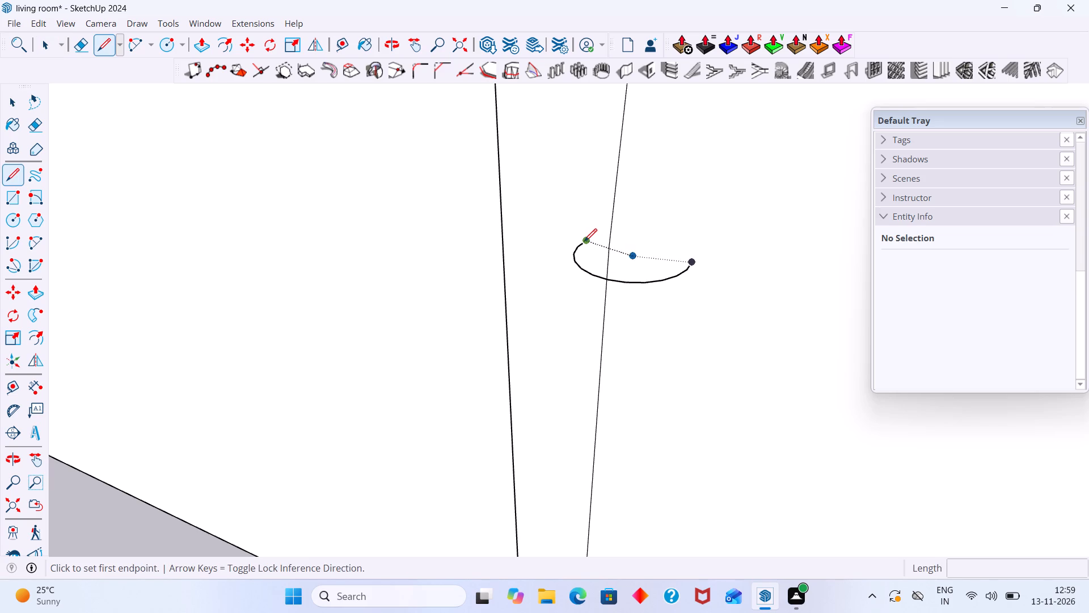
click(584, 241)
click(688, 262)
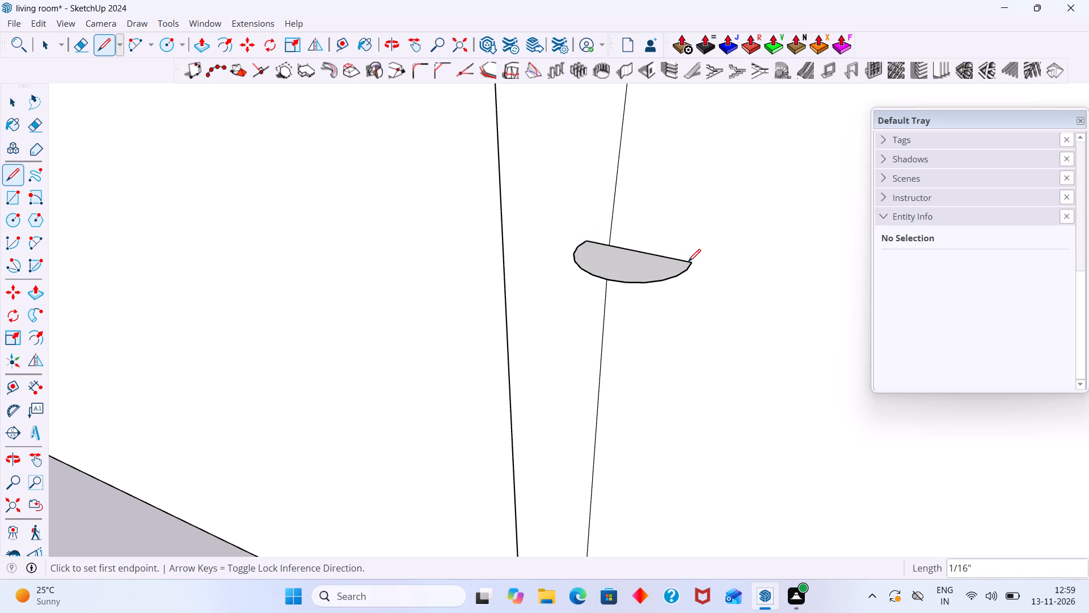
key(space)
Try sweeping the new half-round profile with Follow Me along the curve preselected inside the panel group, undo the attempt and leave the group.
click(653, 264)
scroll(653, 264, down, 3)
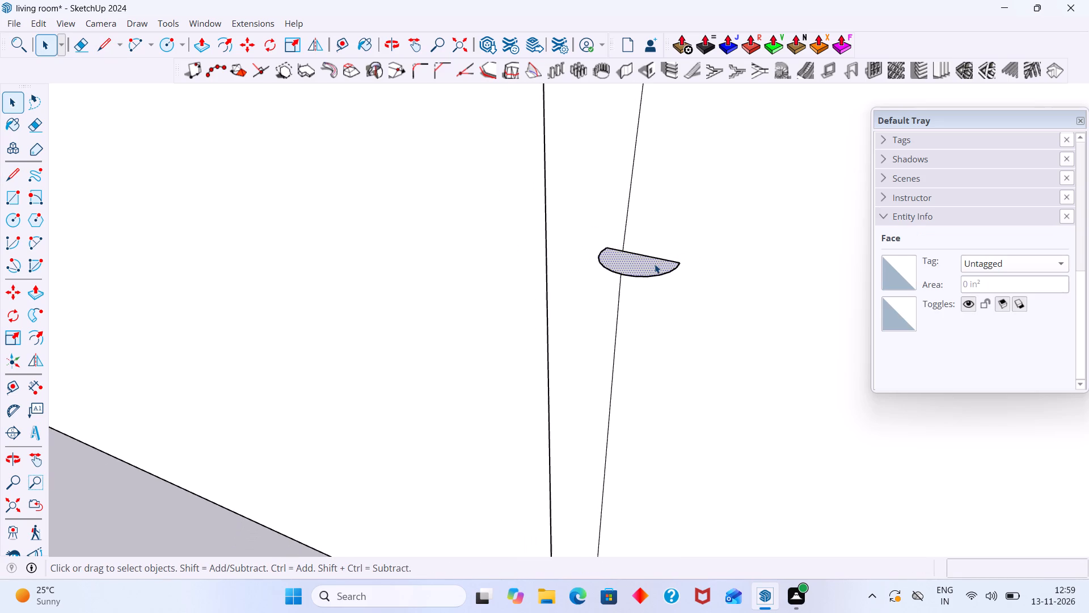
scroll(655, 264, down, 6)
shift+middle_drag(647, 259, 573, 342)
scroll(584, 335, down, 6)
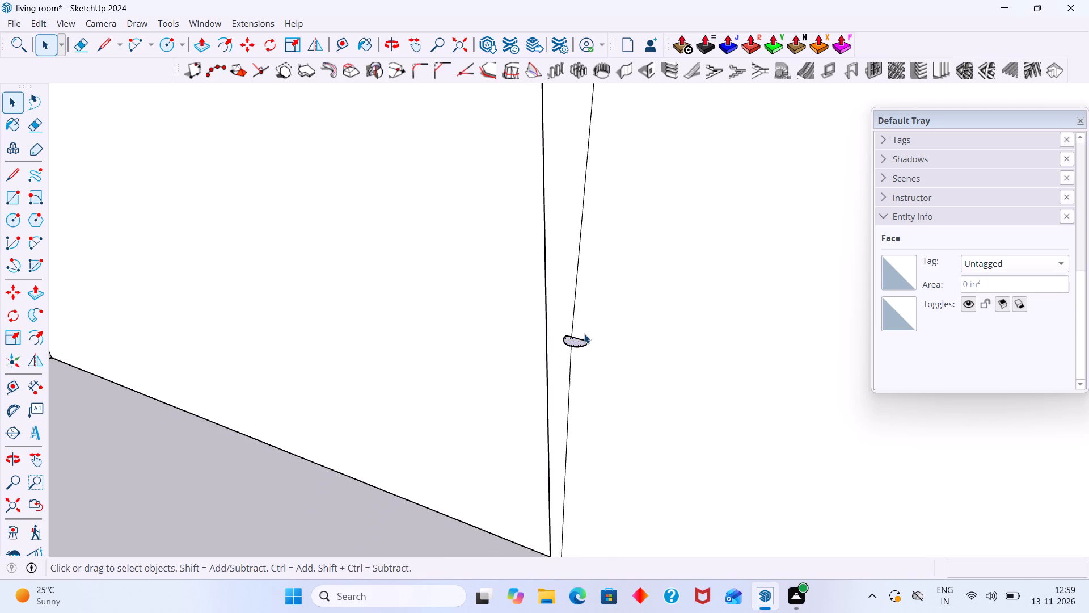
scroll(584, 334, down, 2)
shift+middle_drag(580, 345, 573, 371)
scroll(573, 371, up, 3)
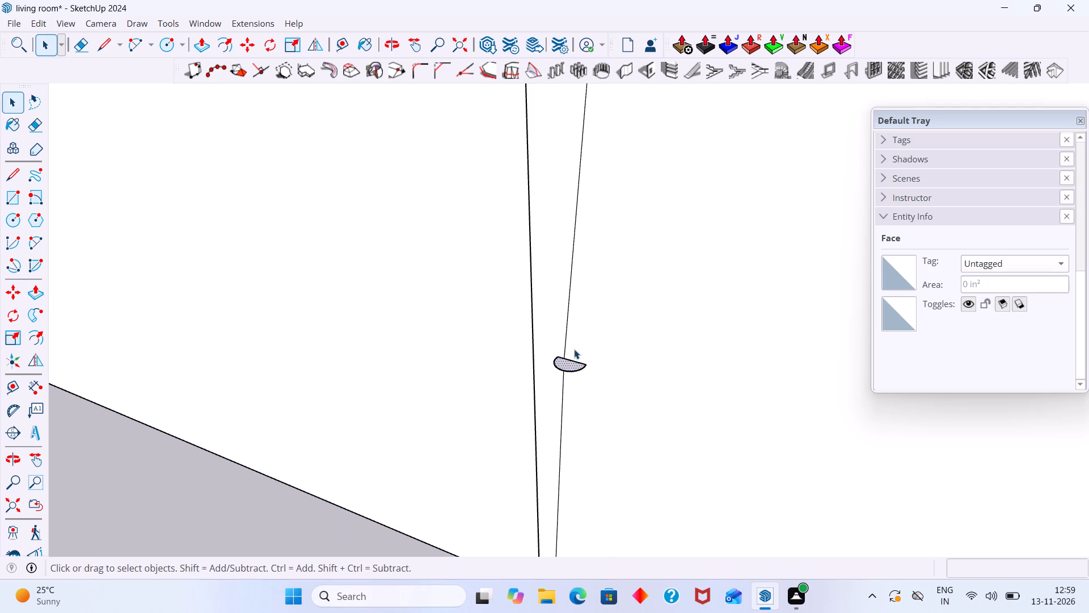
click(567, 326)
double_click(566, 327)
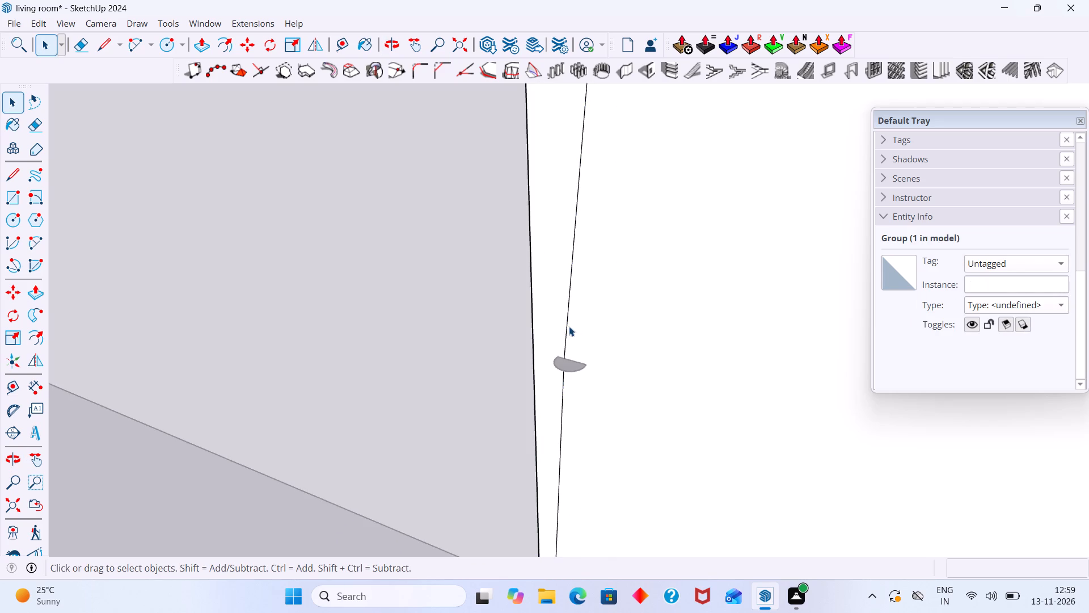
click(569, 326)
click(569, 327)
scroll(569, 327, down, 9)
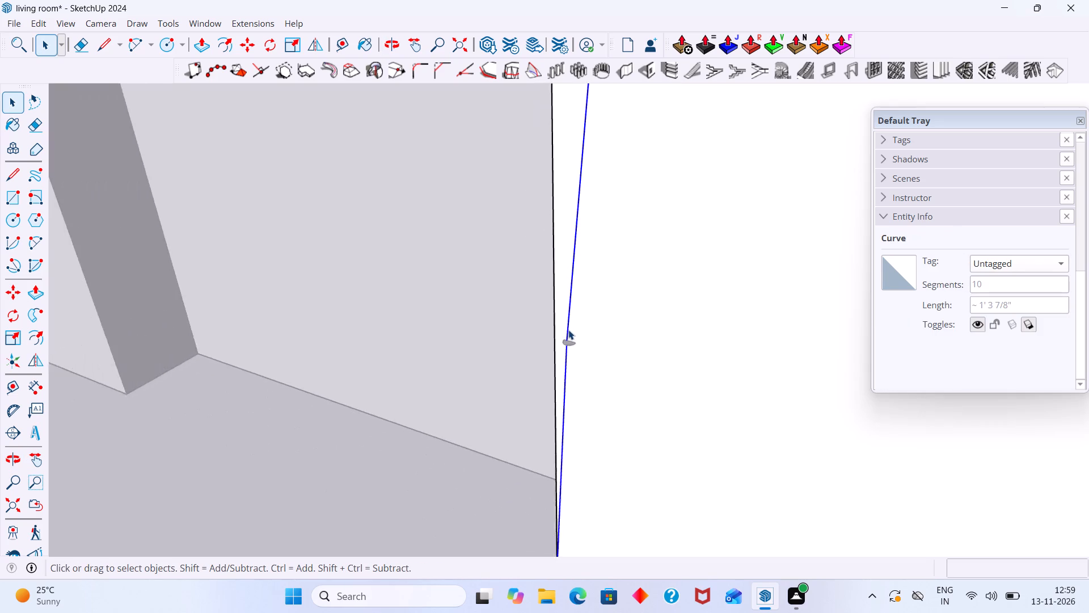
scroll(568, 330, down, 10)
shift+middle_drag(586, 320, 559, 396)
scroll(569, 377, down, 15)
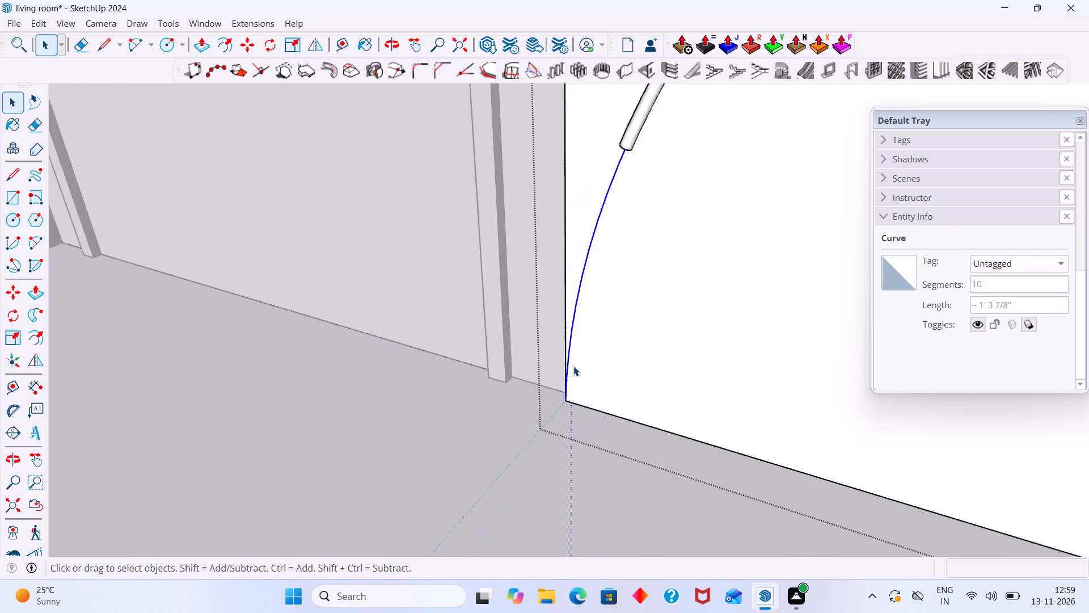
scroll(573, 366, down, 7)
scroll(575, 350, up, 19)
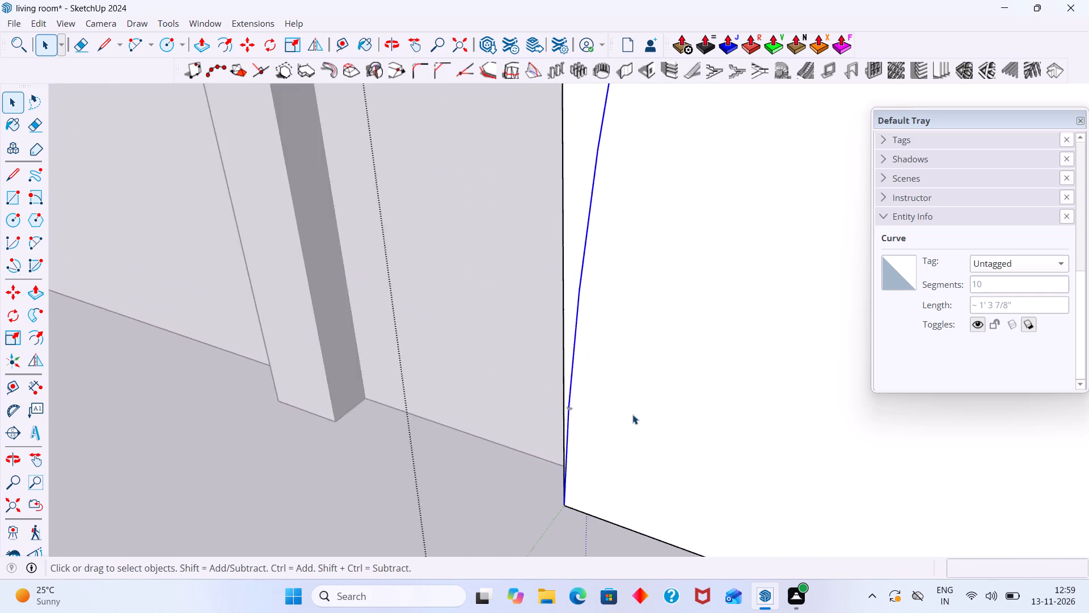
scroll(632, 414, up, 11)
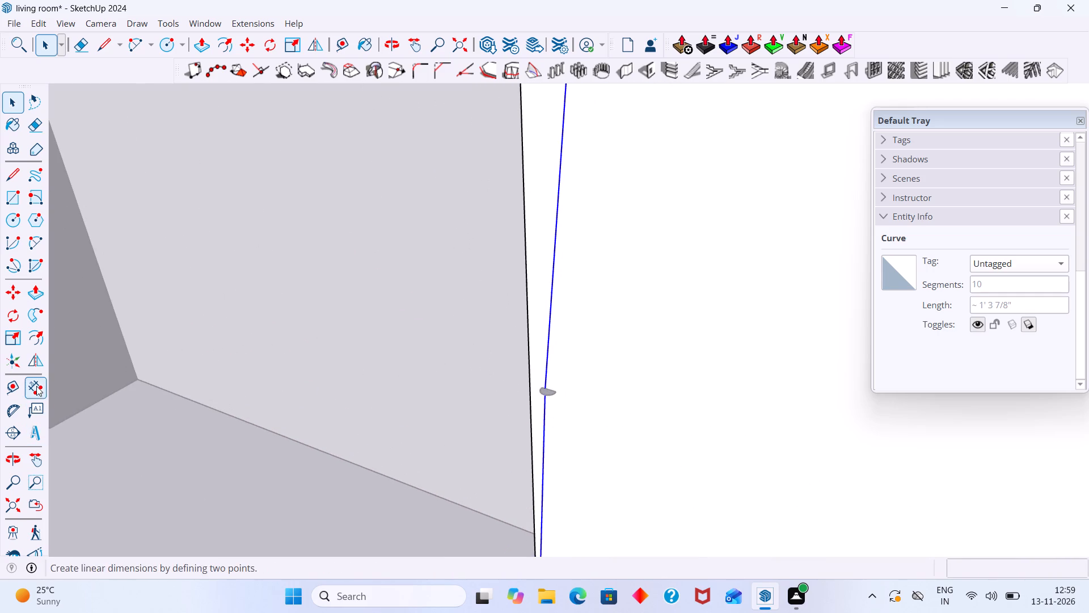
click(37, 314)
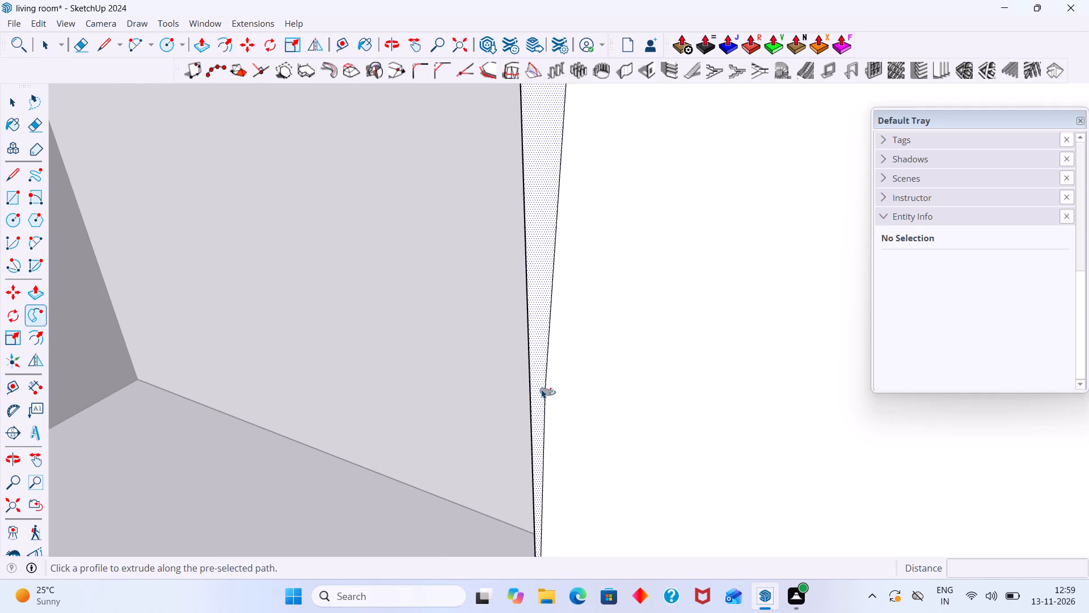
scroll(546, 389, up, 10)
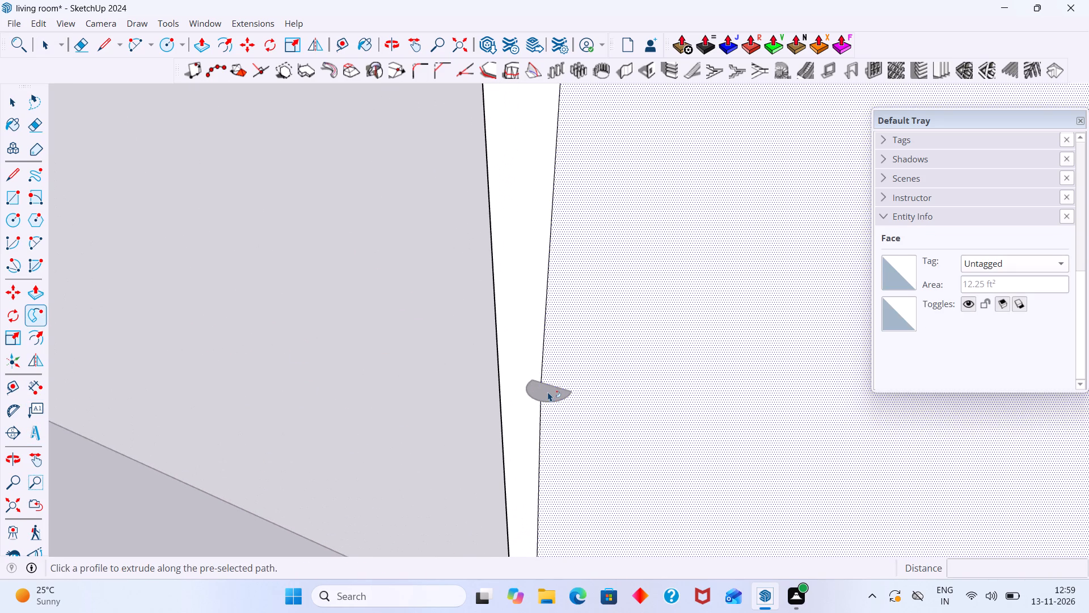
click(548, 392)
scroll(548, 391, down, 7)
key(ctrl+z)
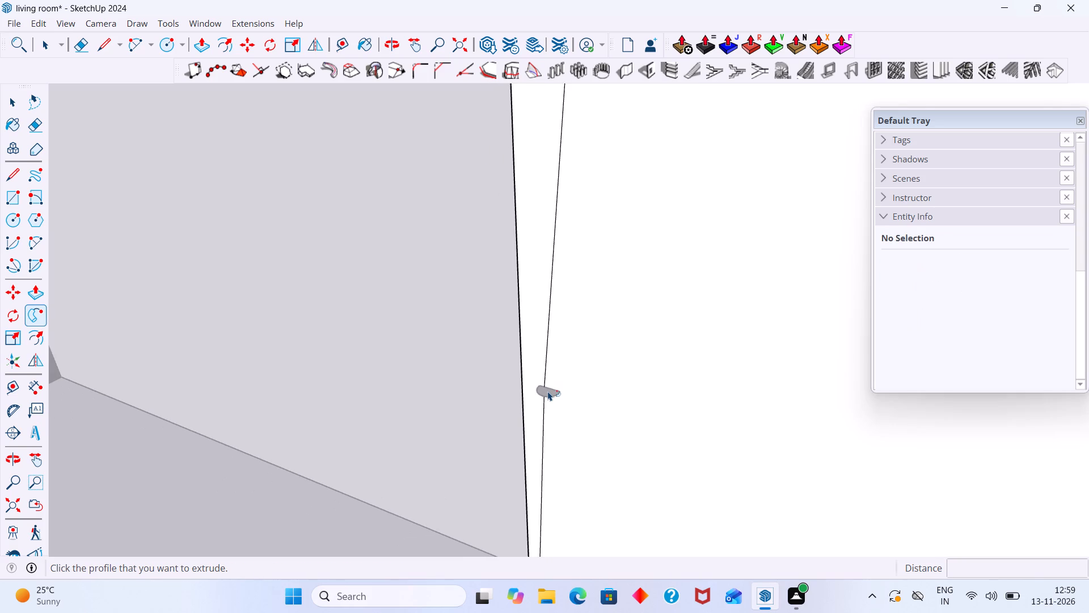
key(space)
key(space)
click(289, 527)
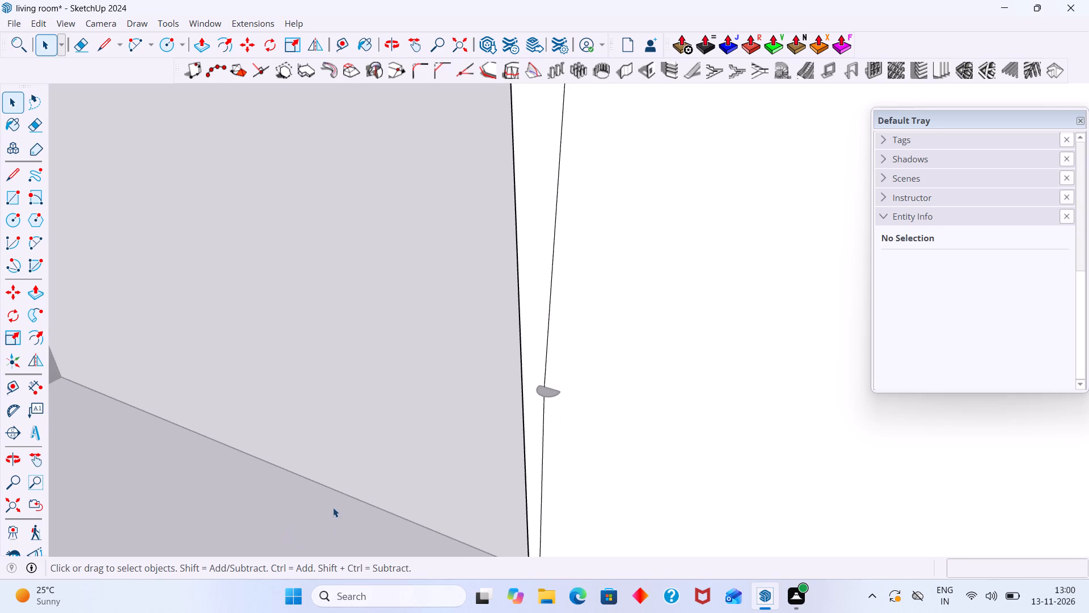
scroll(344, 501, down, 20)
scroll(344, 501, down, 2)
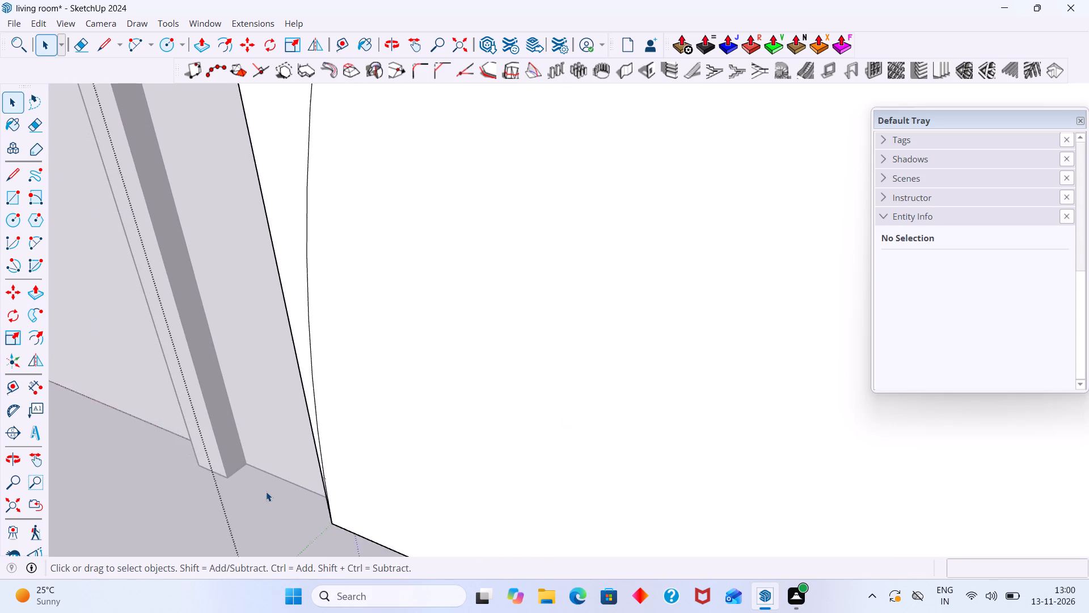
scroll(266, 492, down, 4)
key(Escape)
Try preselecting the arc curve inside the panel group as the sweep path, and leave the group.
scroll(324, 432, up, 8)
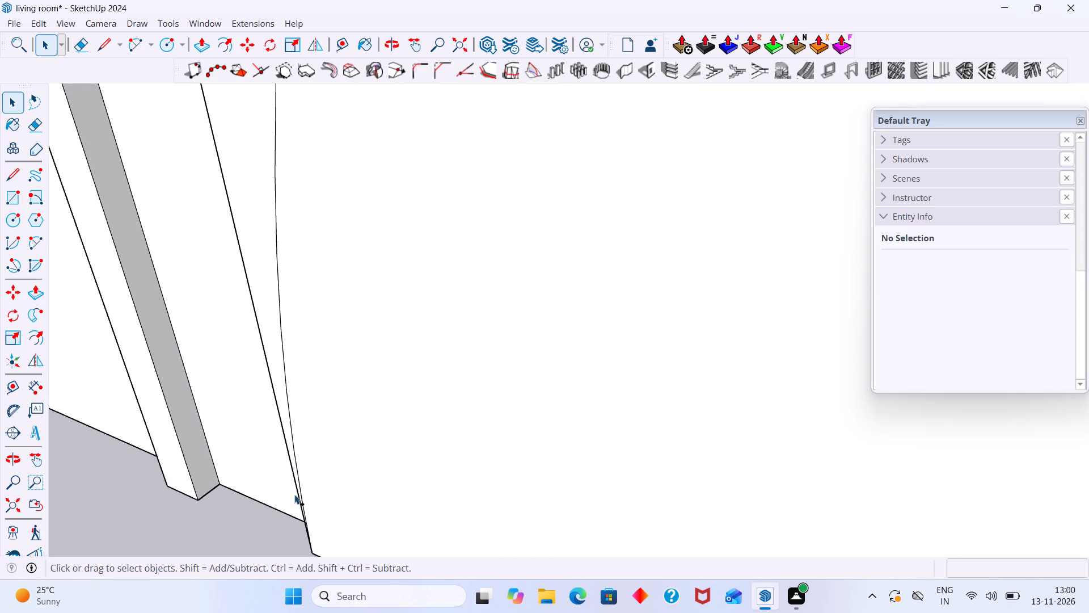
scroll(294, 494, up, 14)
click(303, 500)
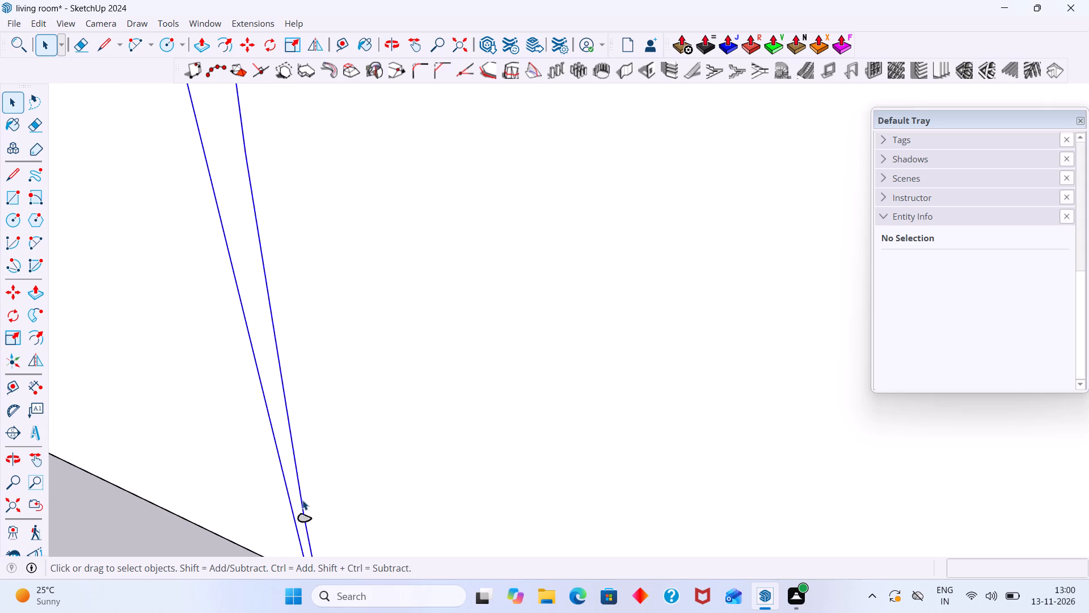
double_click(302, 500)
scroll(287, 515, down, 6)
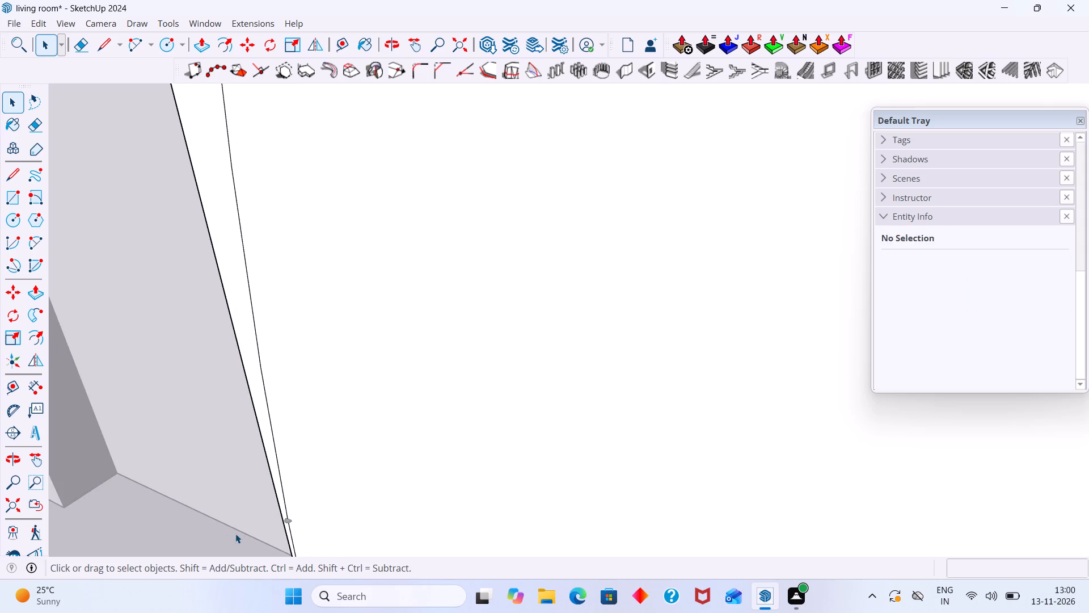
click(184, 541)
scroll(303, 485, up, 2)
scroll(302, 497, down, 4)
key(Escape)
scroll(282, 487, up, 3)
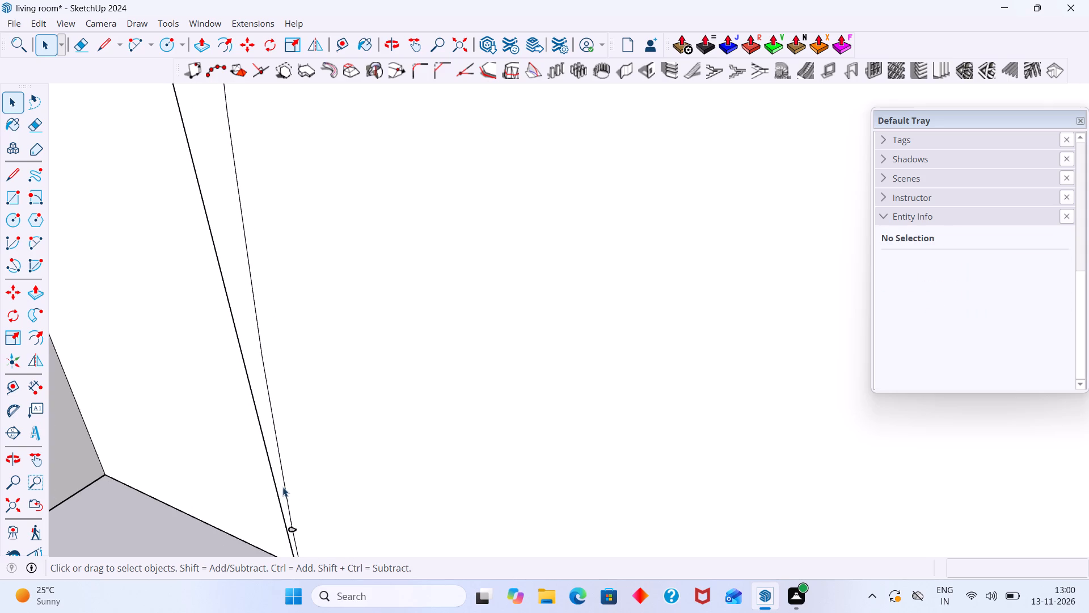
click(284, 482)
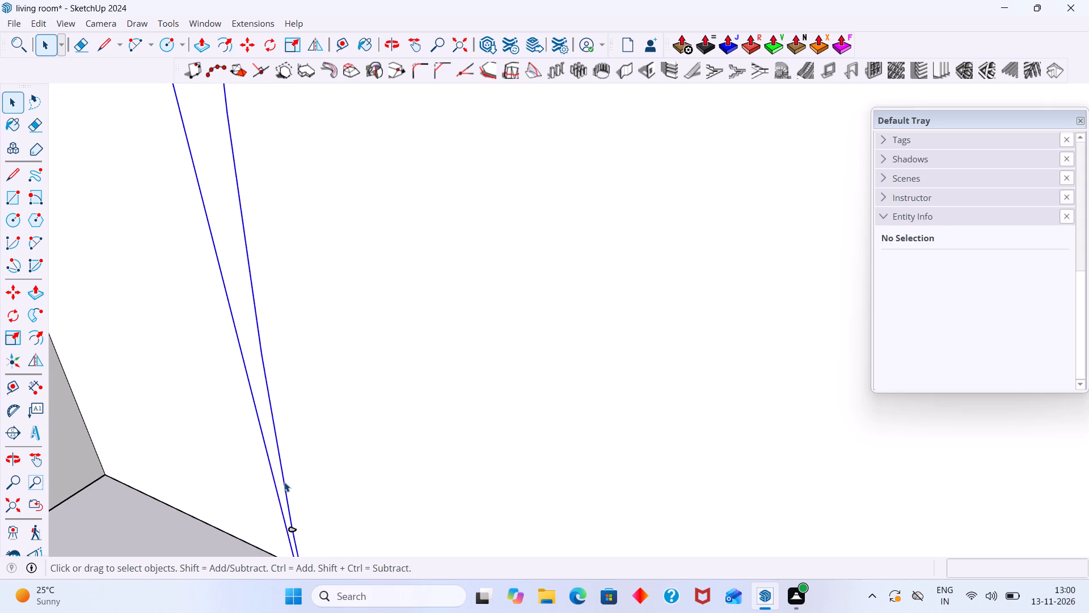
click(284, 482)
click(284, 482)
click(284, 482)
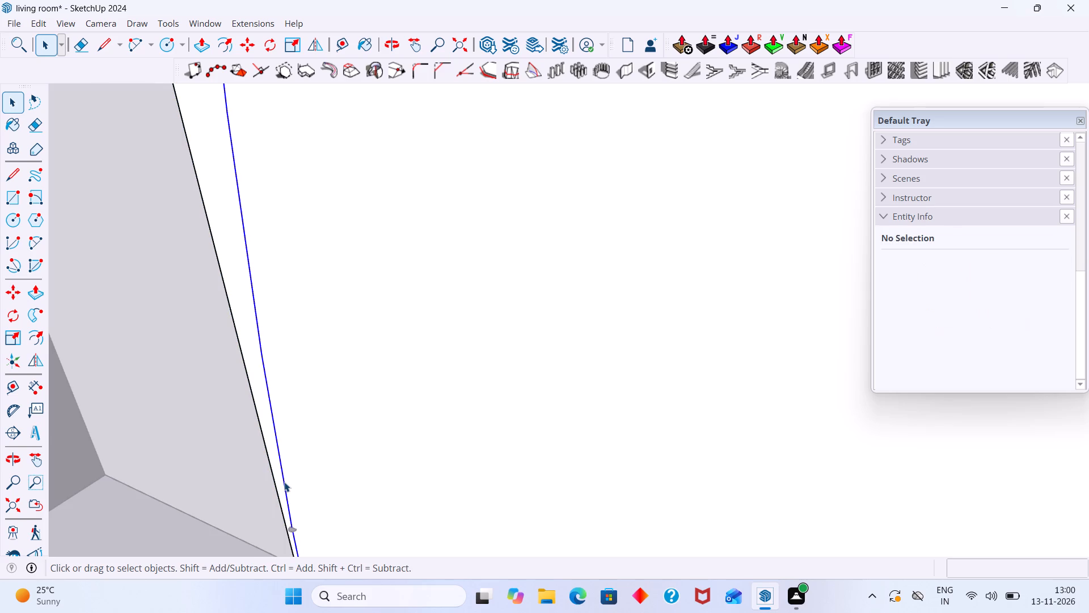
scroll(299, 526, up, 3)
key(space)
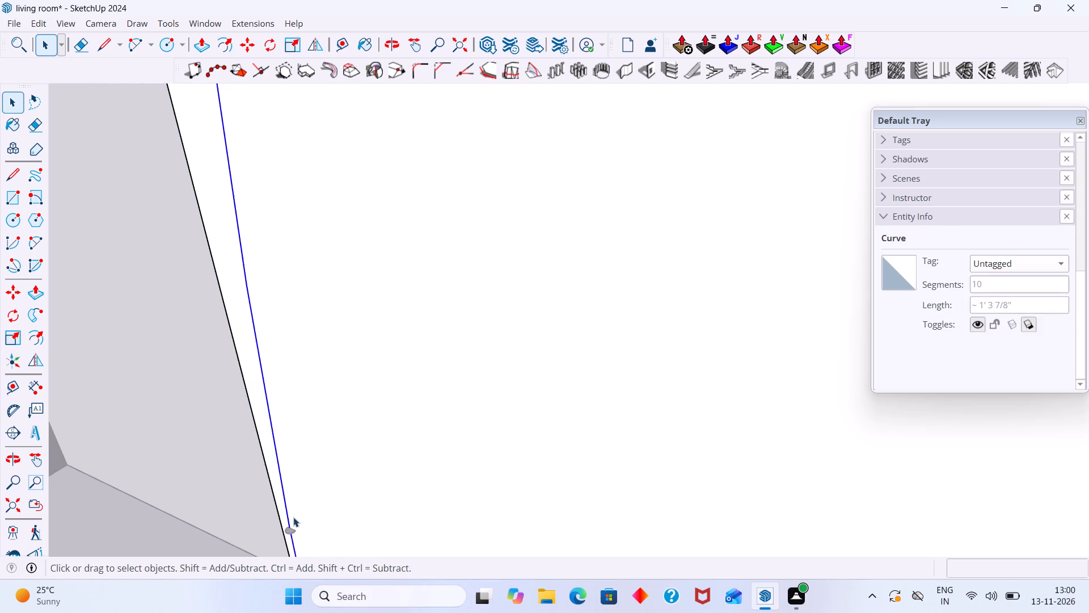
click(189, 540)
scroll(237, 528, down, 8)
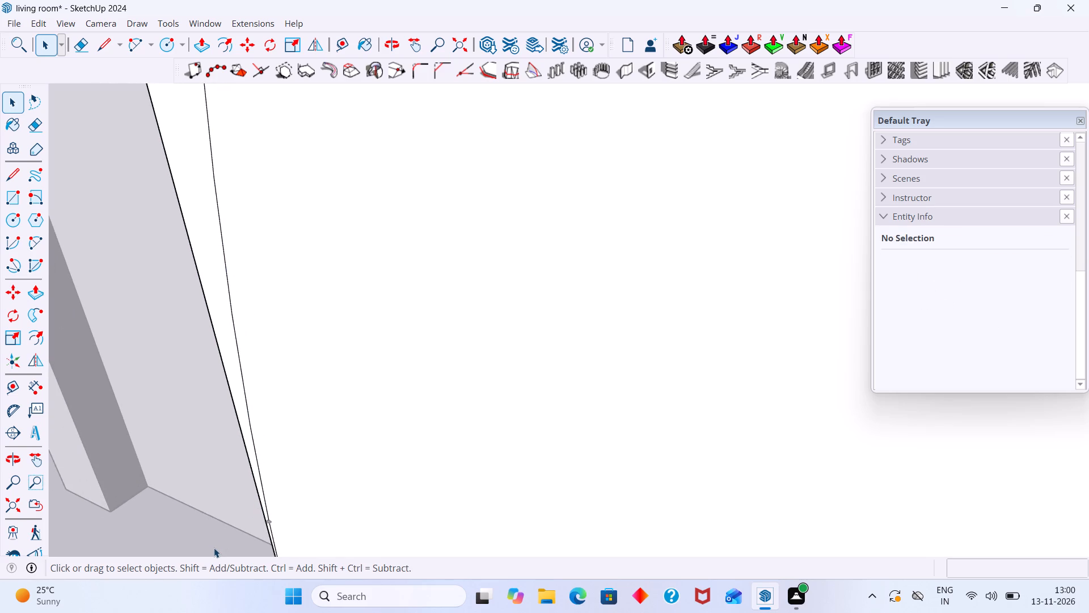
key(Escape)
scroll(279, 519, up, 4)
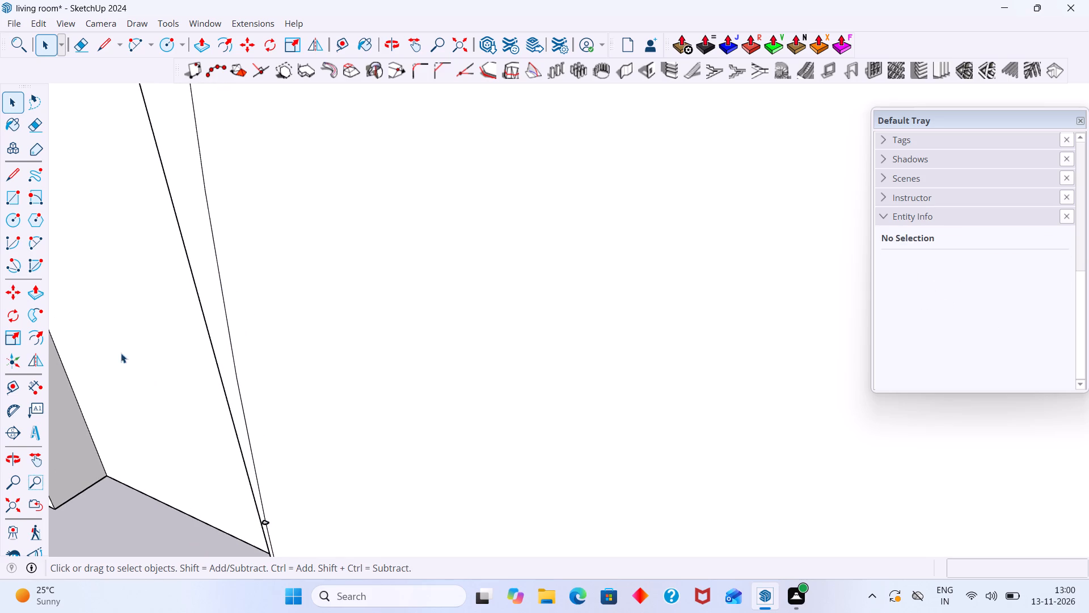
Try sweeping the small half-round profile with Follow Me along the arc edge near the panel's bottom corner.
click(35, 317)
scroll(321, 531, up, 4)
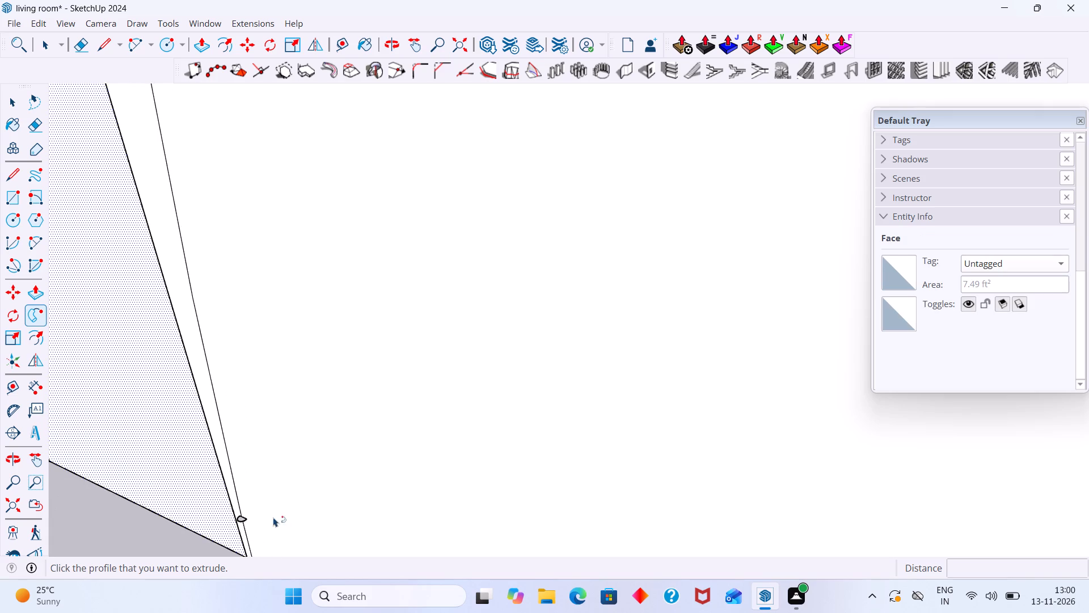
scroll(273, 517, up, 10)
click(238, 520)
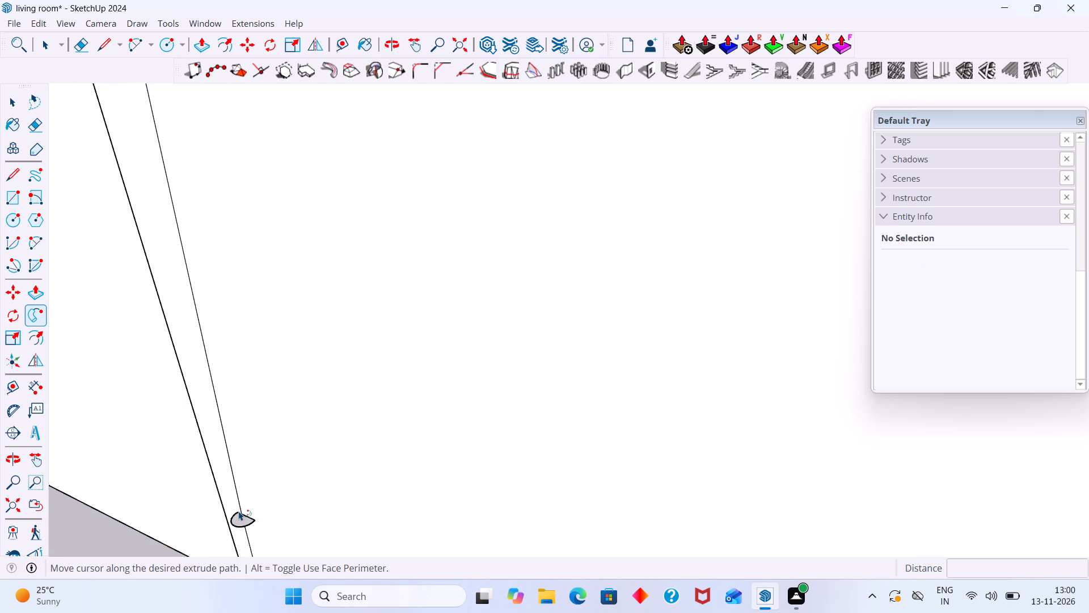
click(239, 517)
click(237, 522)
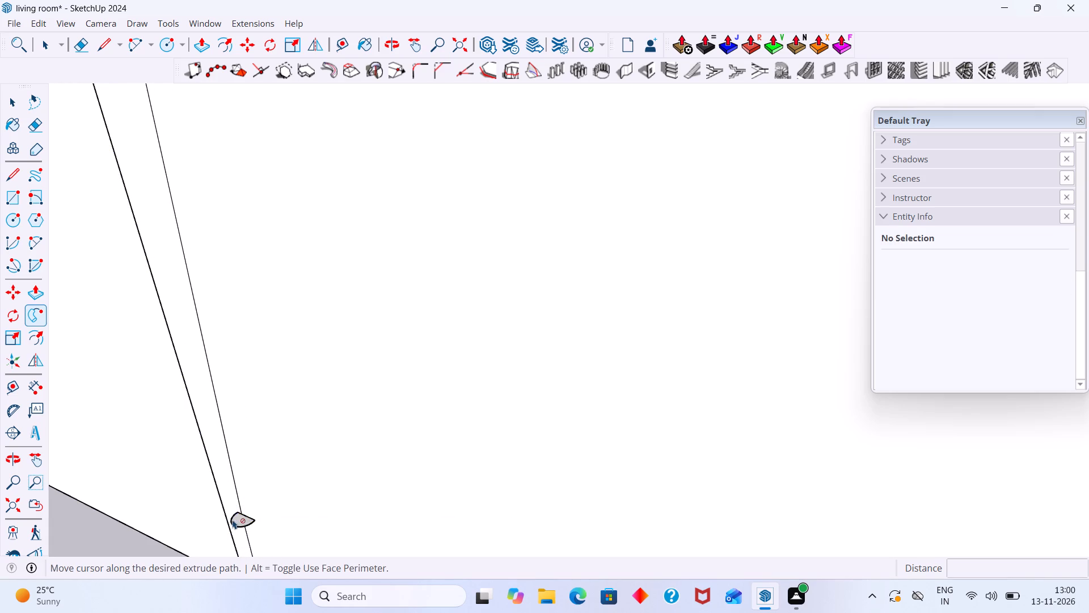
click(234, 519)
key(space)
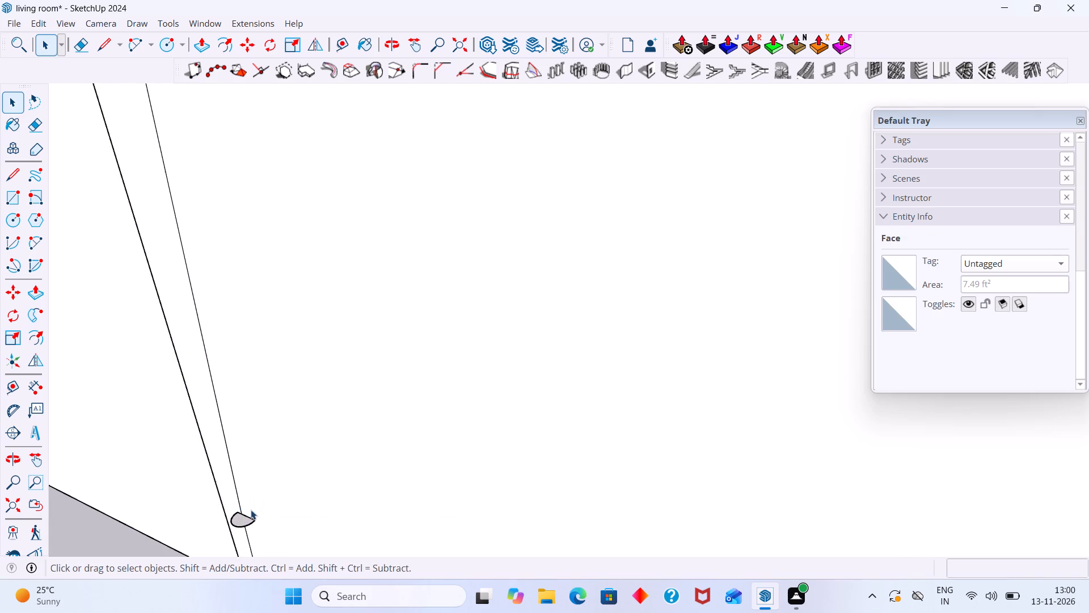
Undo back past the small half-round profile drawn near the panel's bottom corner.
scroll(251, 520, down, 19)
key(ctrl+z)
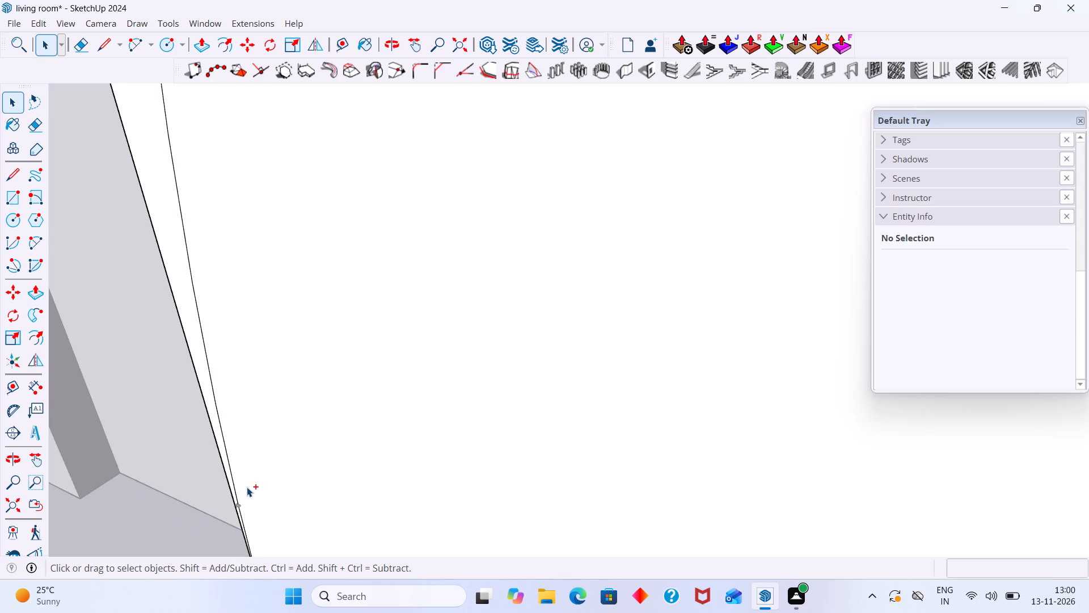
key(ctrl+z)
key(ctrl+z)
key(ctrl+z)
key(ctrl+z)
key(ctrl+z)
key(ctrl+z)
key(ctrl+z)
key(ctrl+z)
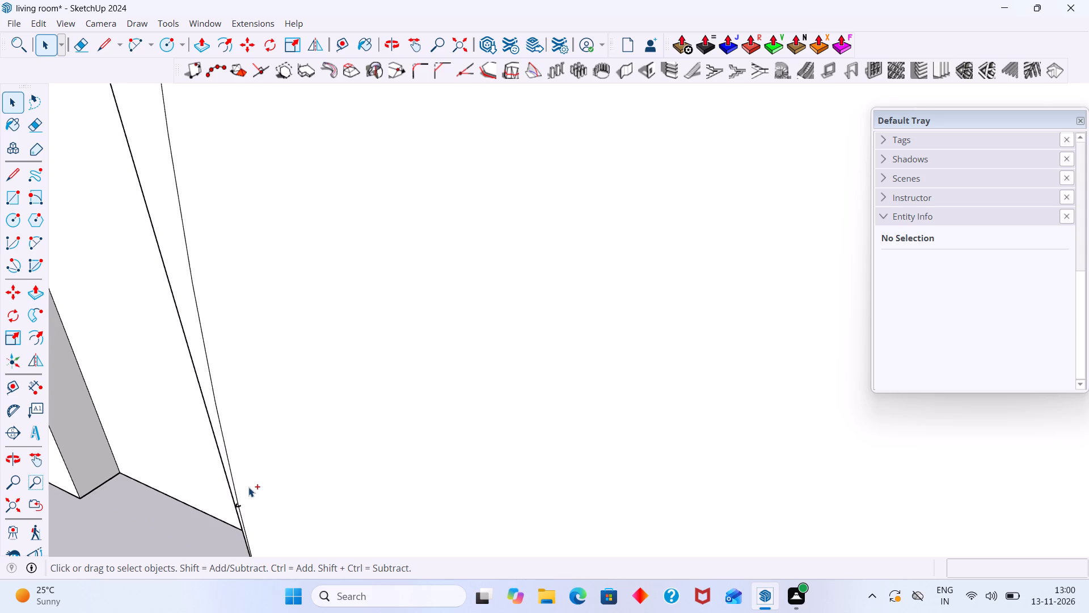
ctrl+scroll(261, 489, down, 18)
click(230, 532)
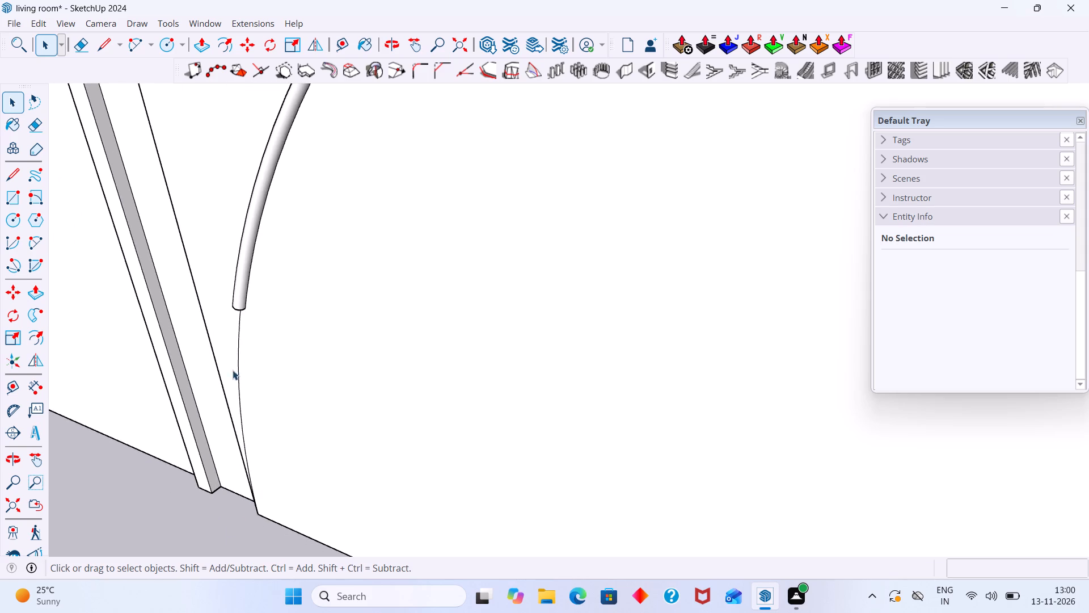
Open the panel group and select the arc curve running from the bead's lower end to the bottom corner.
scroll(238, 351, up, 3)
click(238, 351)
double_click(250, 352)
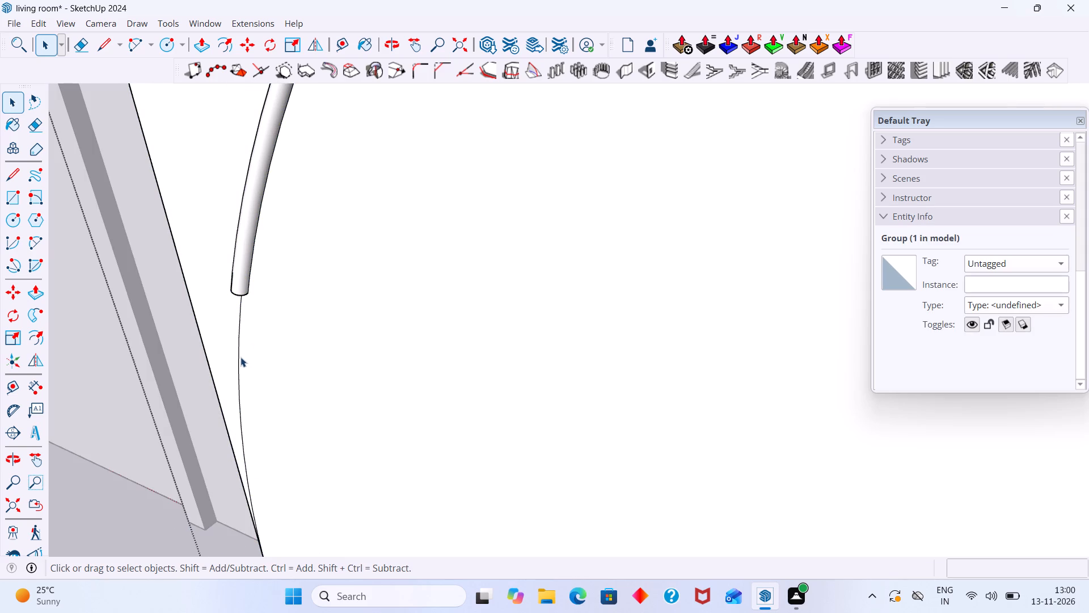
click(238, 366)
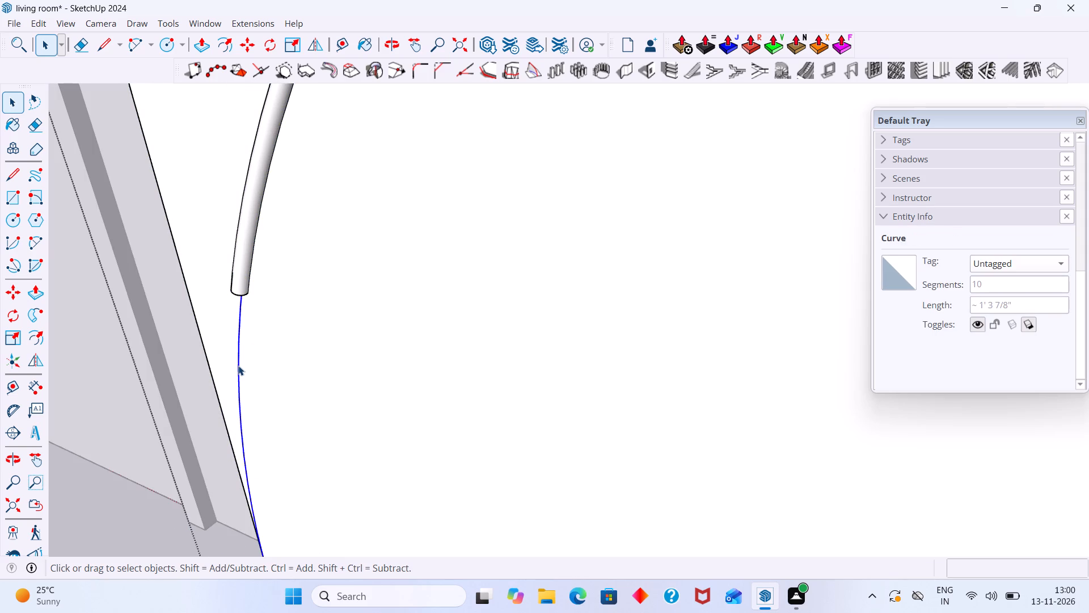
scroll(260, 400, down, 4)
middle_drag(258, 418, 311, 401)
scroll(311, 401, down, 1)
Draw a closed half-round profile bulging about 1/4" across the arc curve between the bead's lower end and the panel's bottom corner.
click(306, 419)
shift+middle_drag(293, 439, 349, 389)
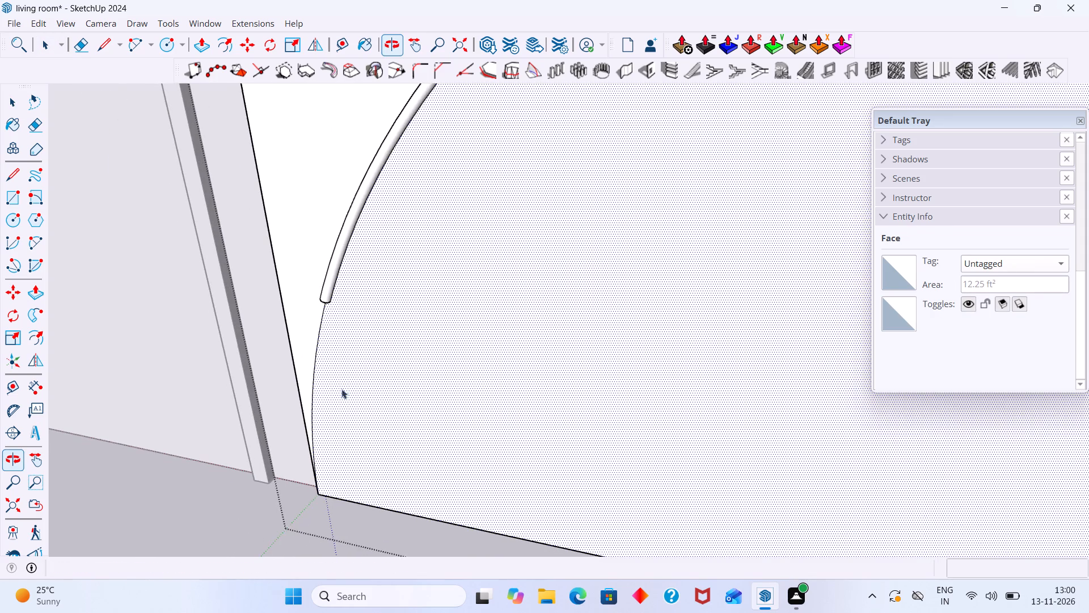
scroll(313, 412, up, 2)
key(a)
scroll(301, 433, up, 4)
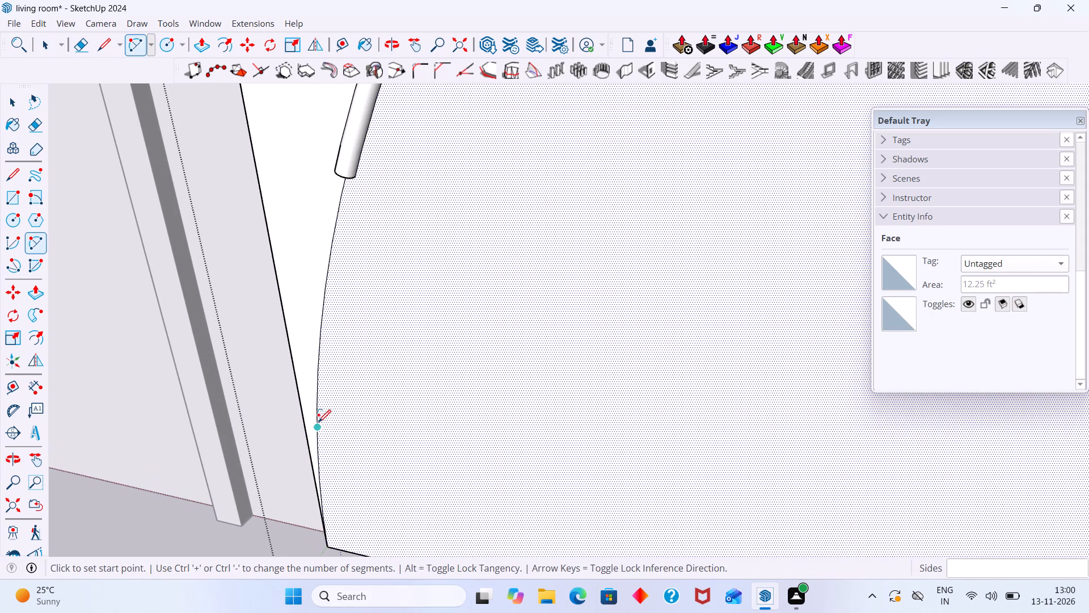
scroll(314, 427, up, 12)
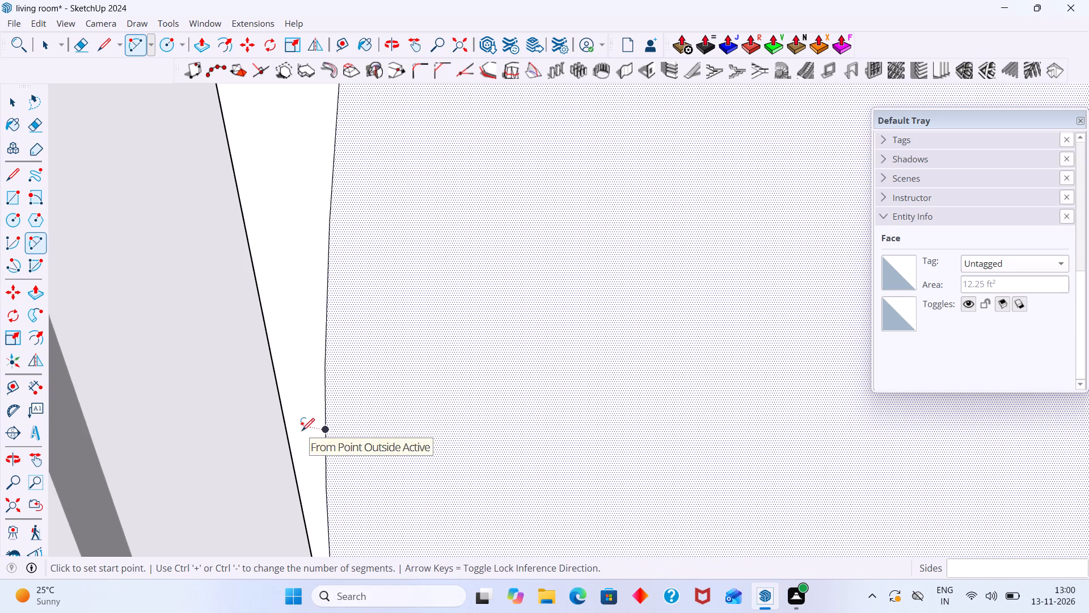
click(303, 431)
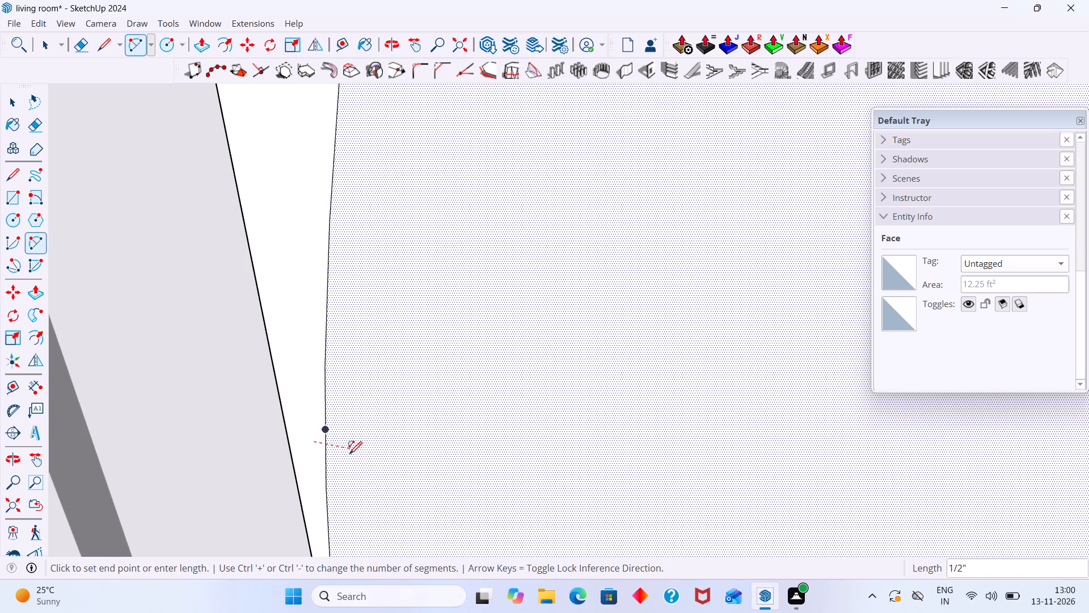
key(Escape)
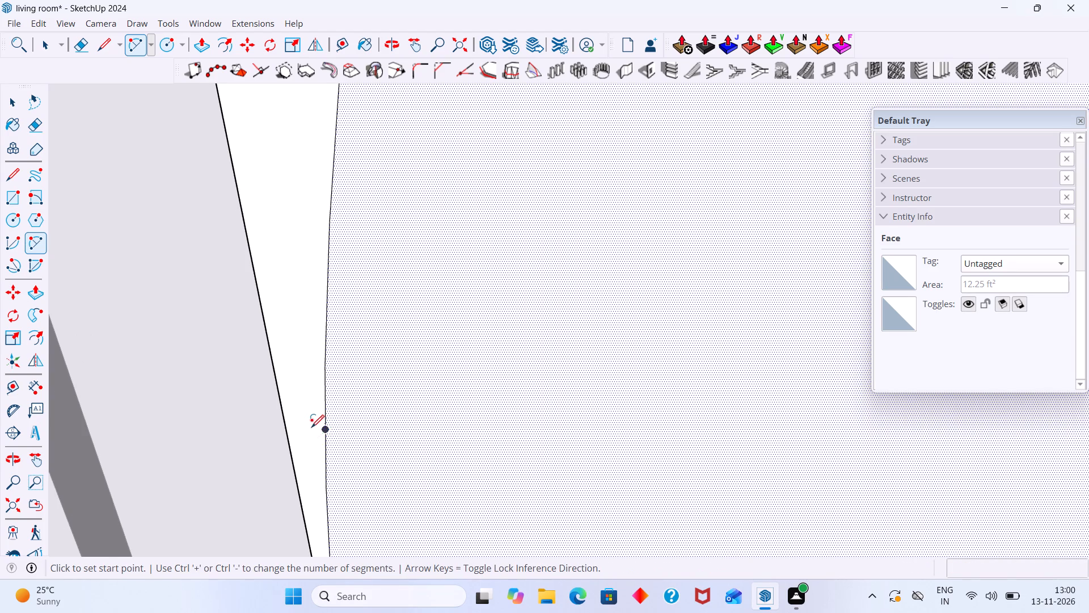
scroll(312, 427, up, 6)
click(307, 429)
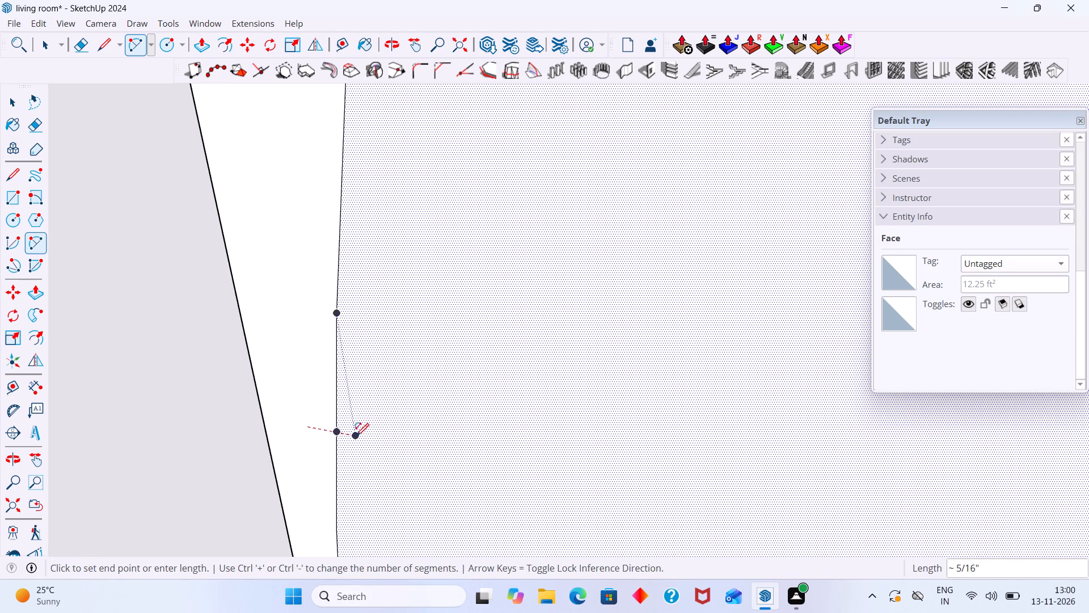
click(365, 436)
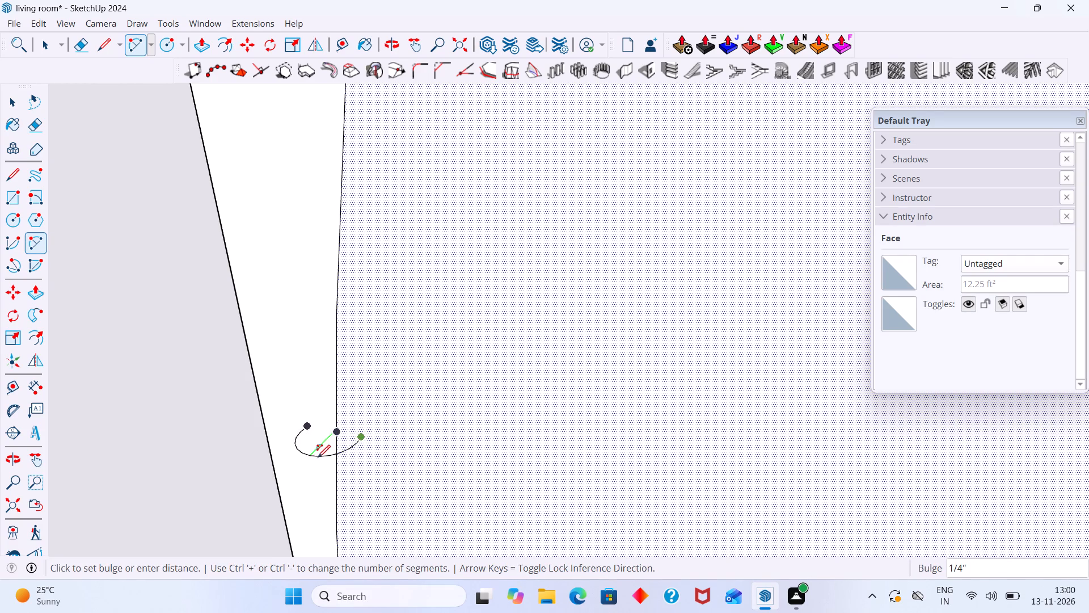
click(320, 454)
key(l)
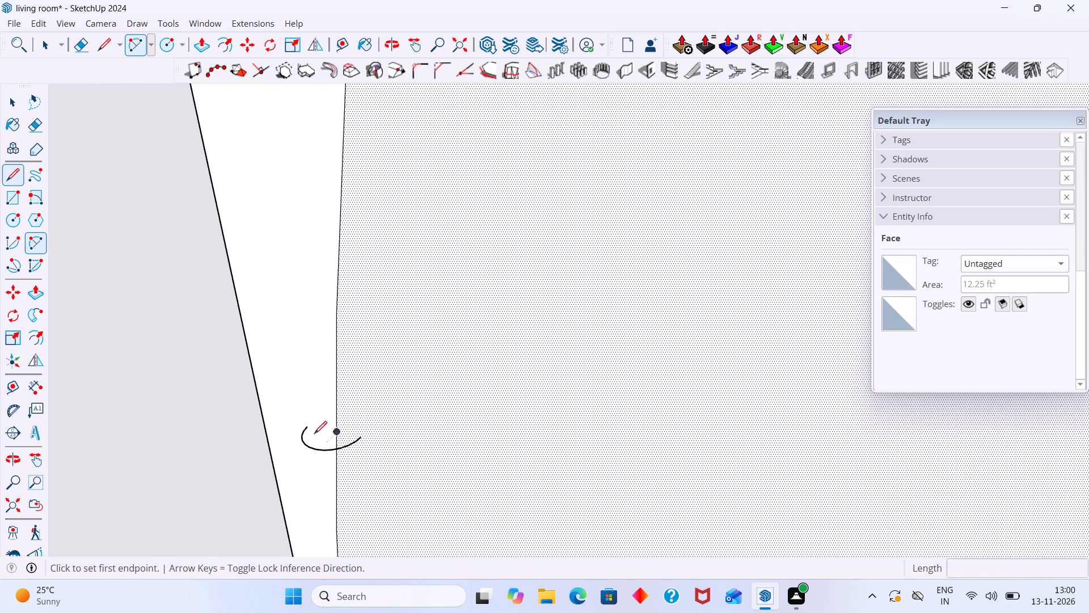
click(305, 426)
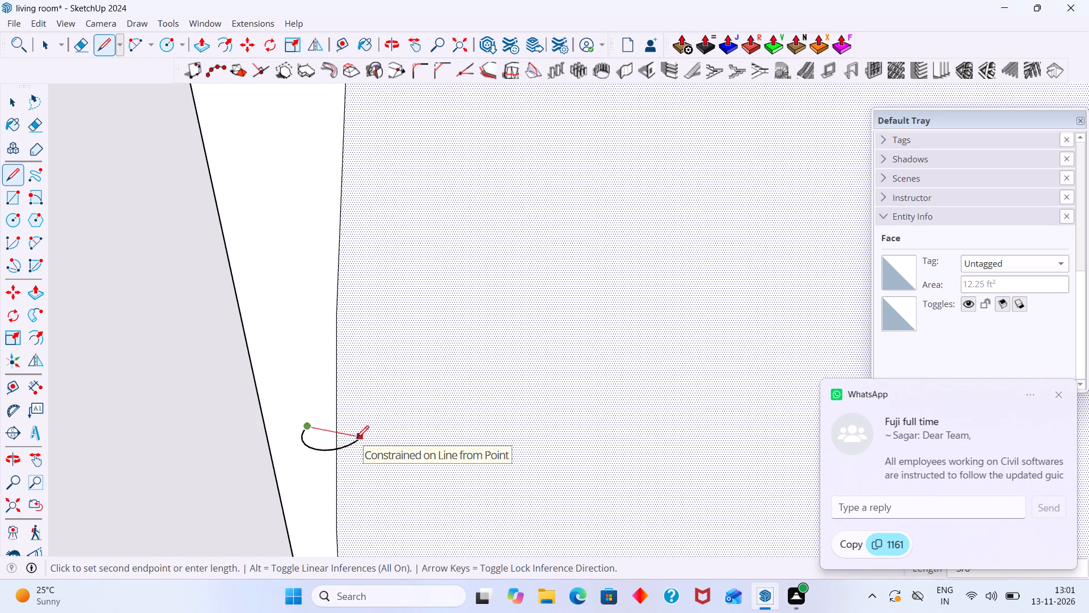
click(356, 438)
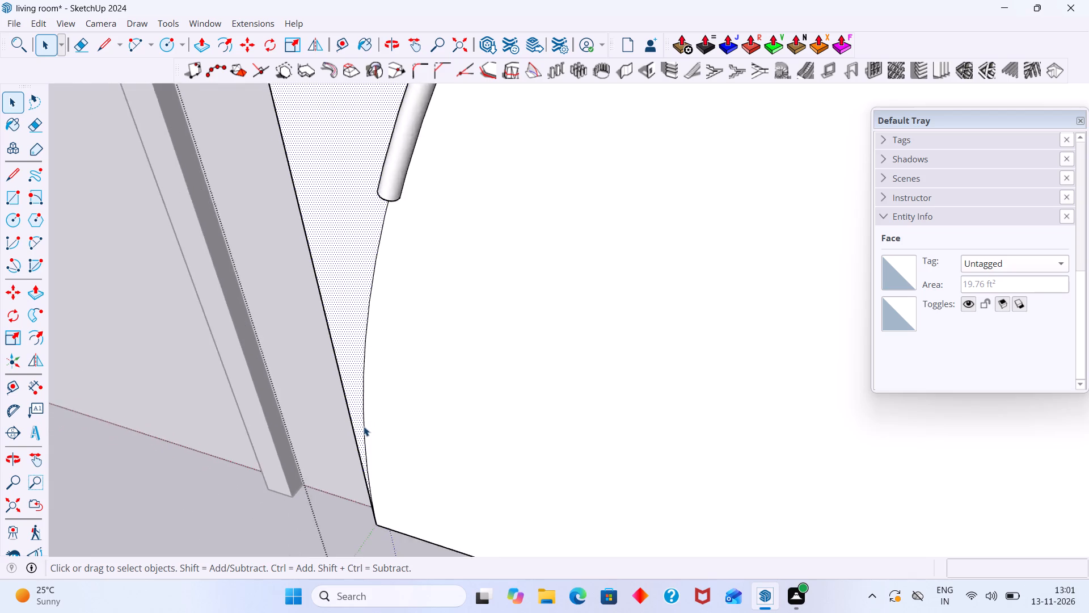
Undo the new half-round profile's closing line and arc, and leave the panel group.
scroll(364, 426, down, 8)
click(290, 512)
Inside the panel group, sweep the bead's existing lower end face with Follow Me along the remaining arc curve to the bottom corner.
middle_drag(387, 360, 512, 217)
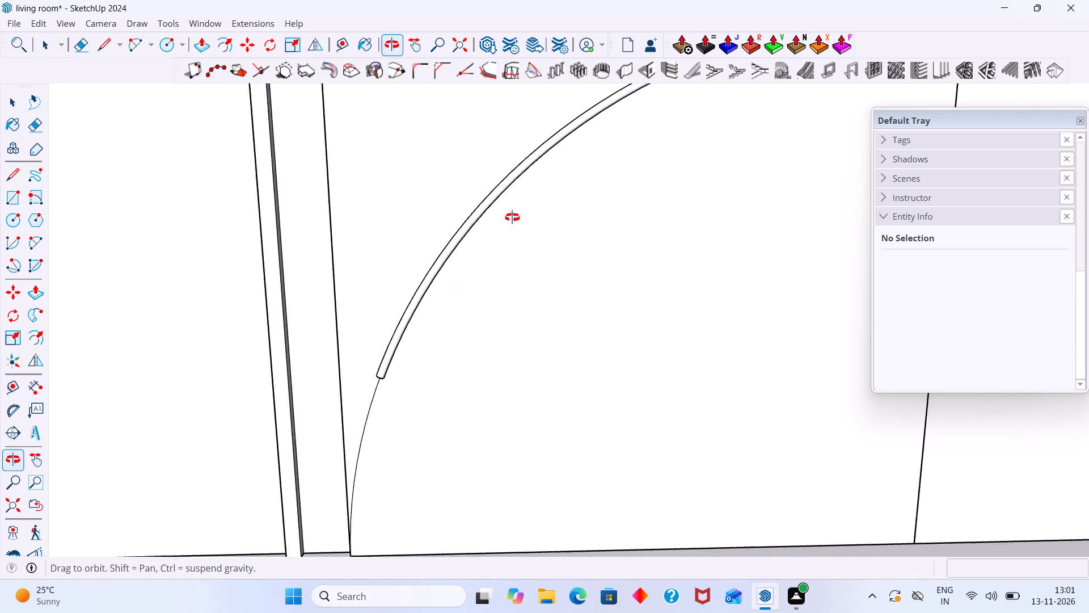
middle_drag(512, 217, 514, 215)
middle_drag(382, 410, 425, 260)
middle_drag(341, 408, 402, 293)
scroll(364, 379, up, 7)
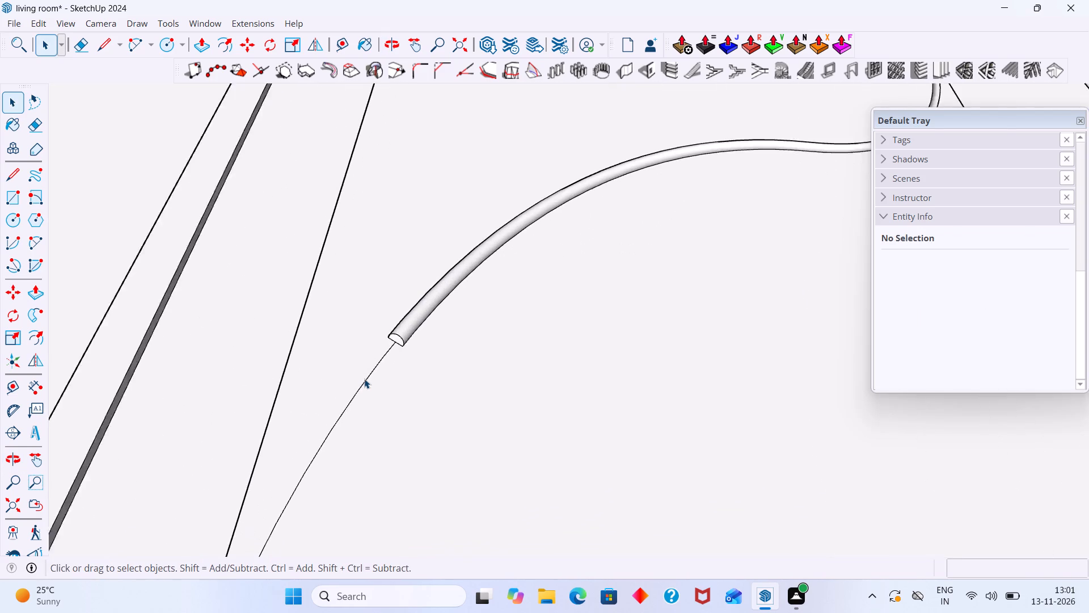
scroll(364, 379, up, 4)
click(364, 381)
double_click(364, 381)
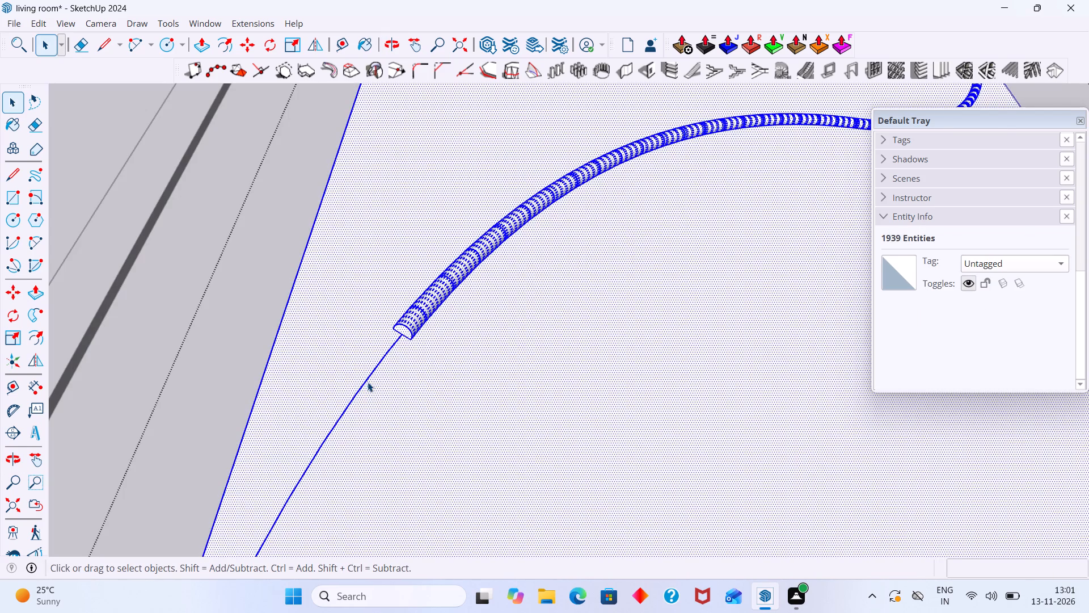
click(368, 382)
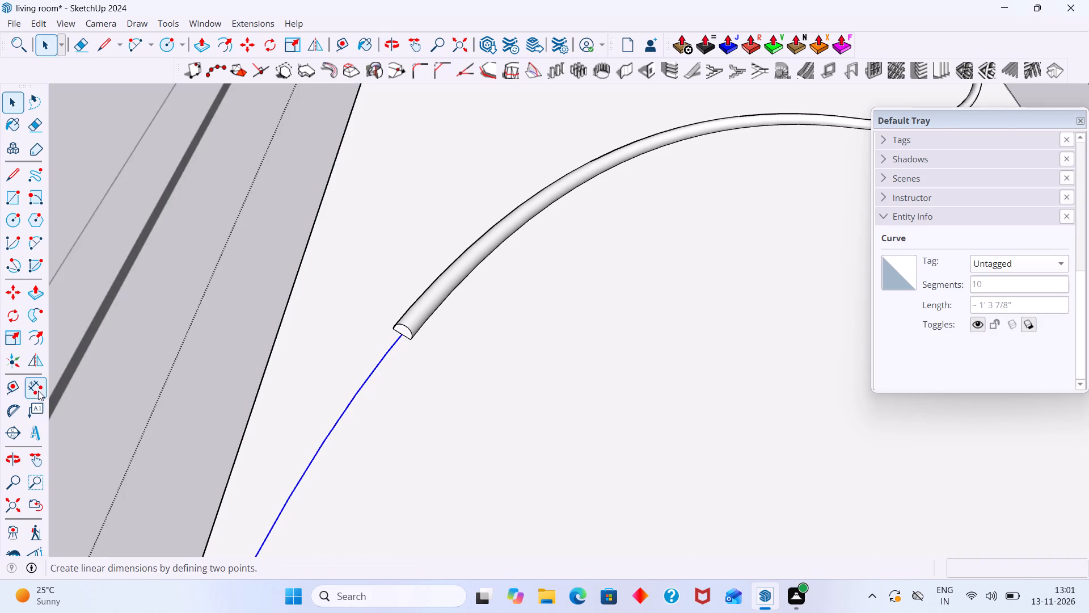
click(35, 318)
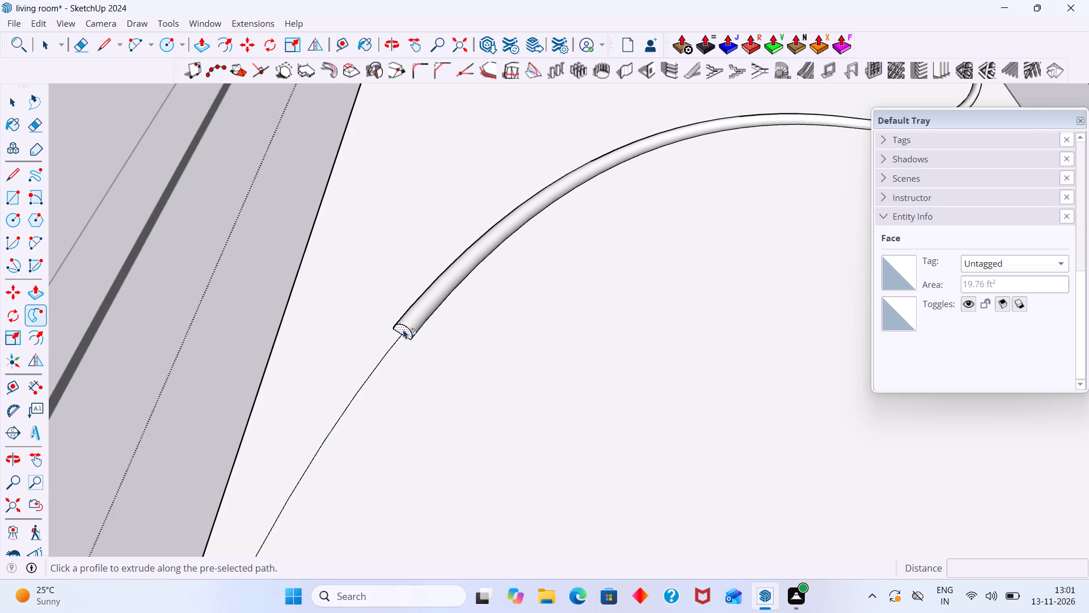
click(406, 328)
scroll(395, 333, down, 15)
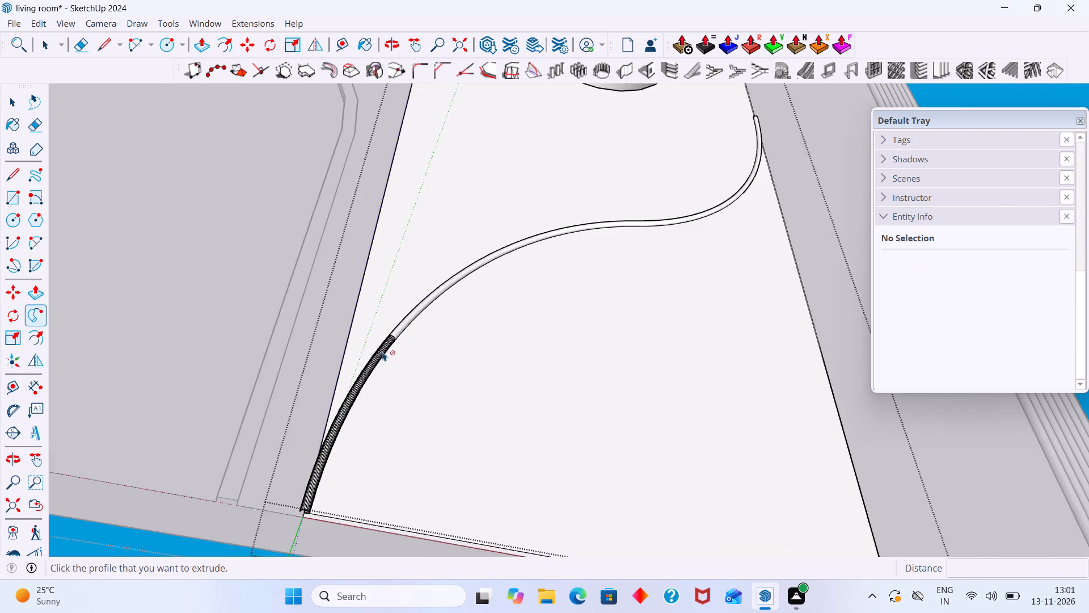
scroll(382, 351, down, 2)
key(space)
Leave the open wall groups and return to the whole feature wall model.
click(313, 499)
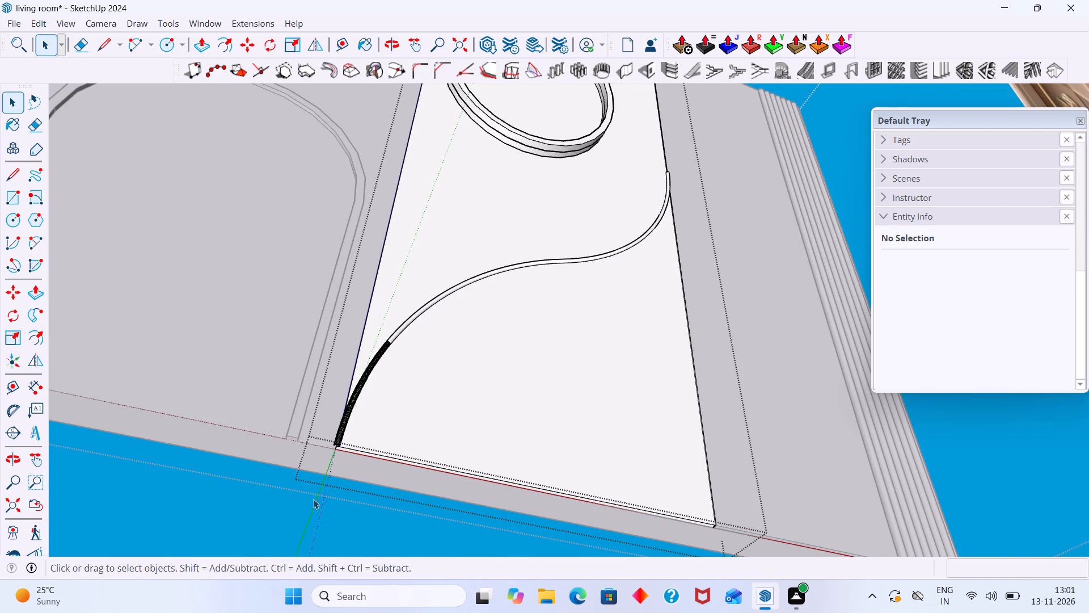
scroll(373, 370, up, 20)
scroll(373, 370, up, 7)
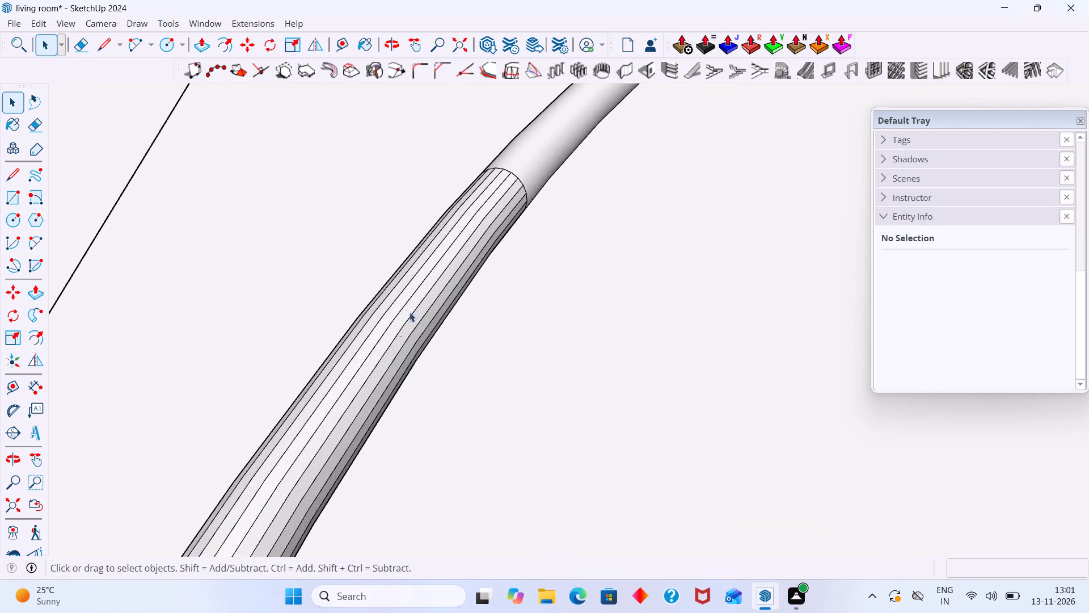
scroll(502, 255, down, 20)
scroll(502, 255, down, 20)
scroll(502, 255, down, 2)
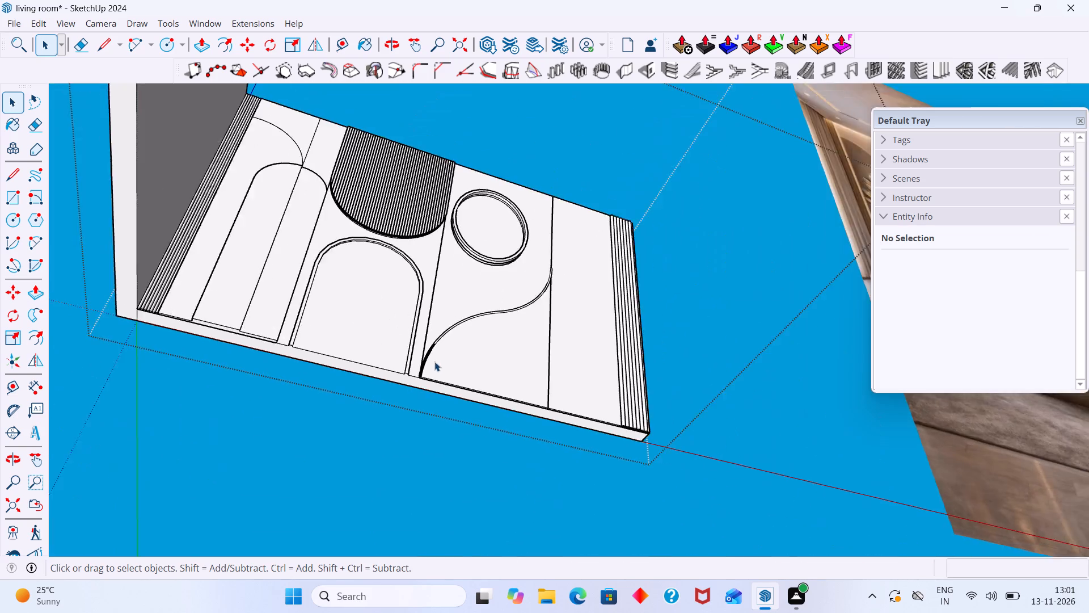
middle_drag(433, 364, 302, 524)
click(778, 318)
scroll(648, 350, down, 6)
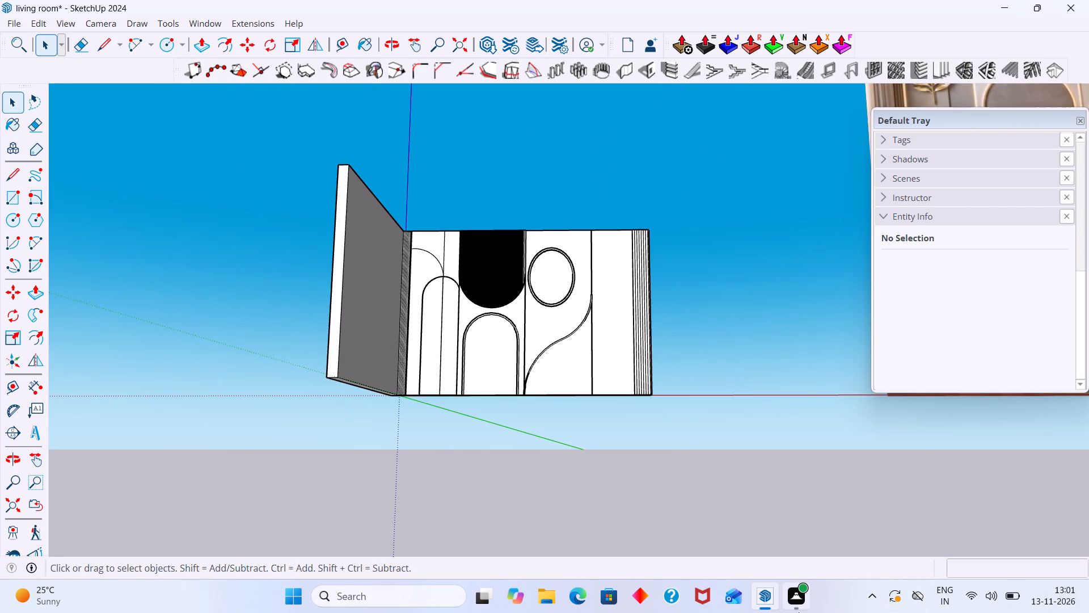
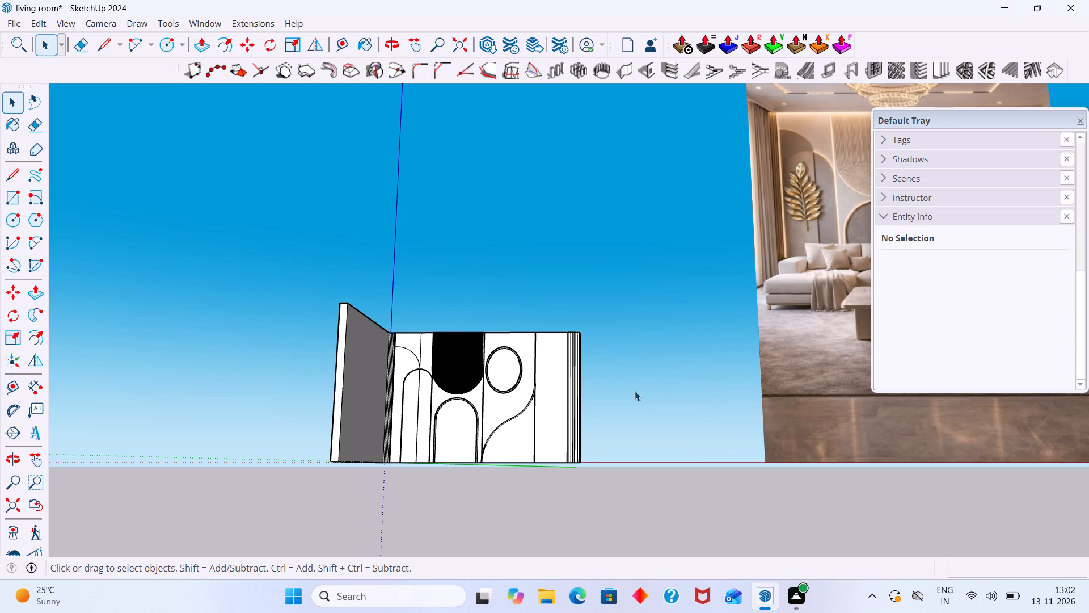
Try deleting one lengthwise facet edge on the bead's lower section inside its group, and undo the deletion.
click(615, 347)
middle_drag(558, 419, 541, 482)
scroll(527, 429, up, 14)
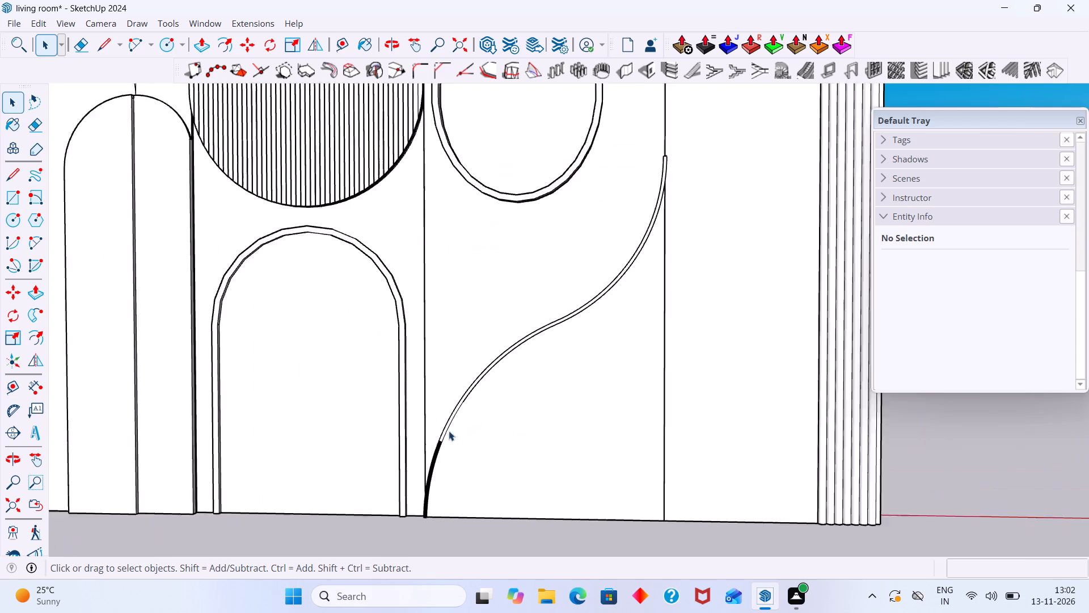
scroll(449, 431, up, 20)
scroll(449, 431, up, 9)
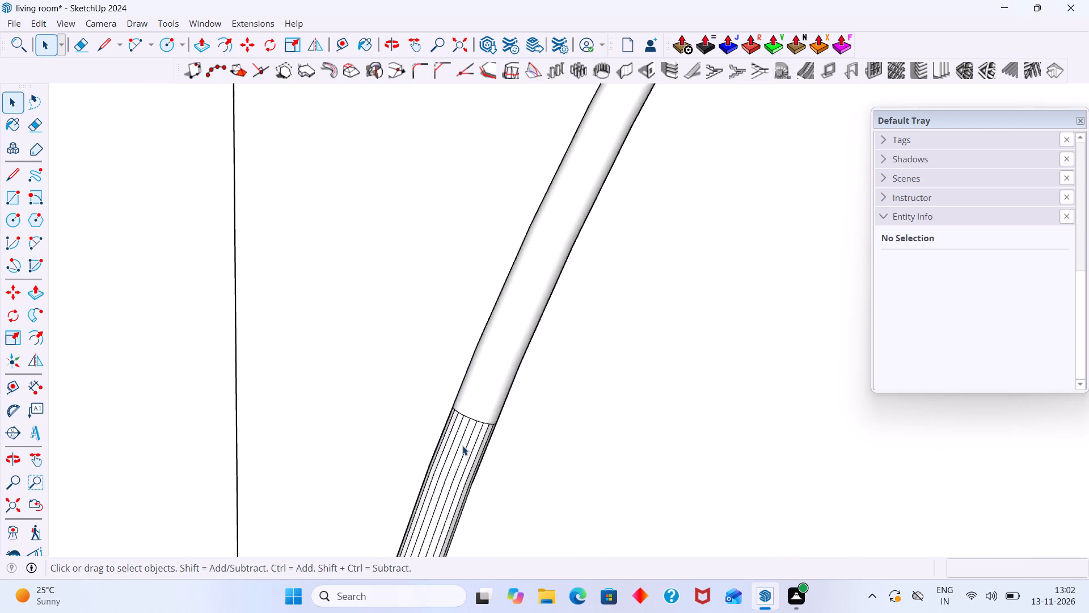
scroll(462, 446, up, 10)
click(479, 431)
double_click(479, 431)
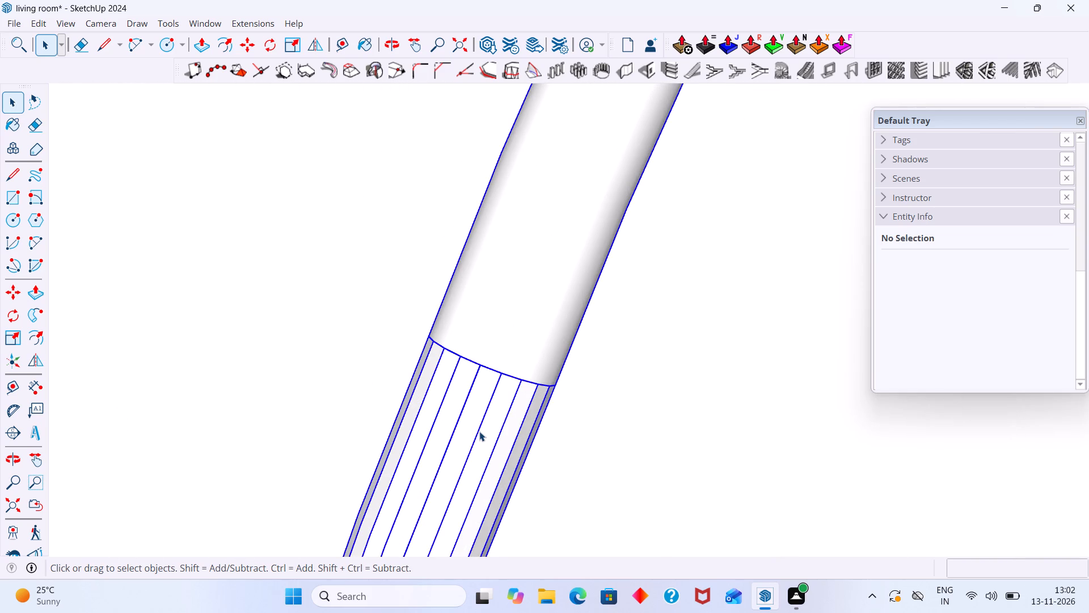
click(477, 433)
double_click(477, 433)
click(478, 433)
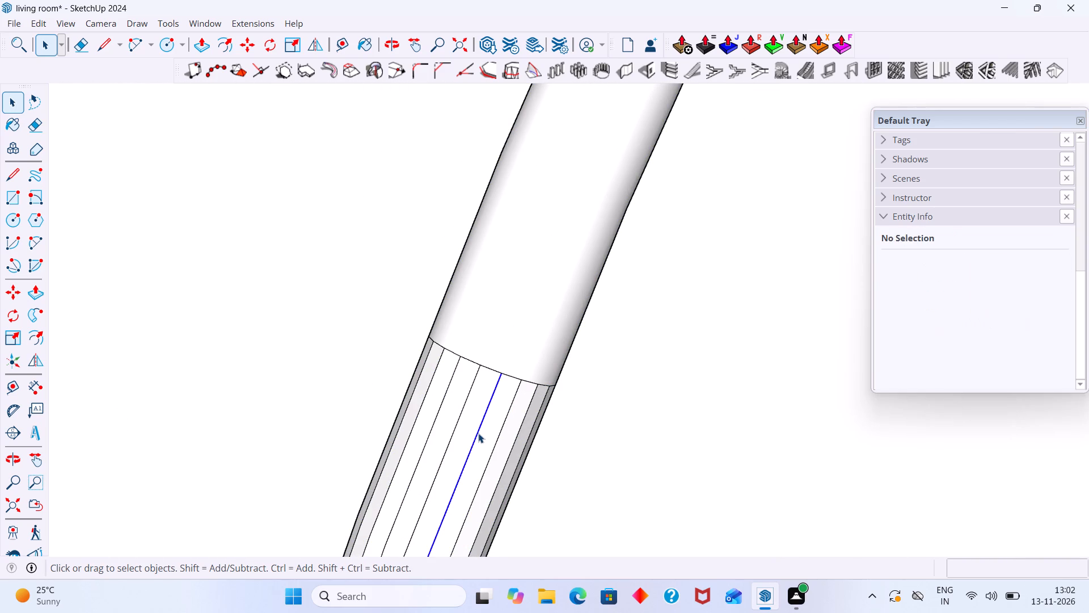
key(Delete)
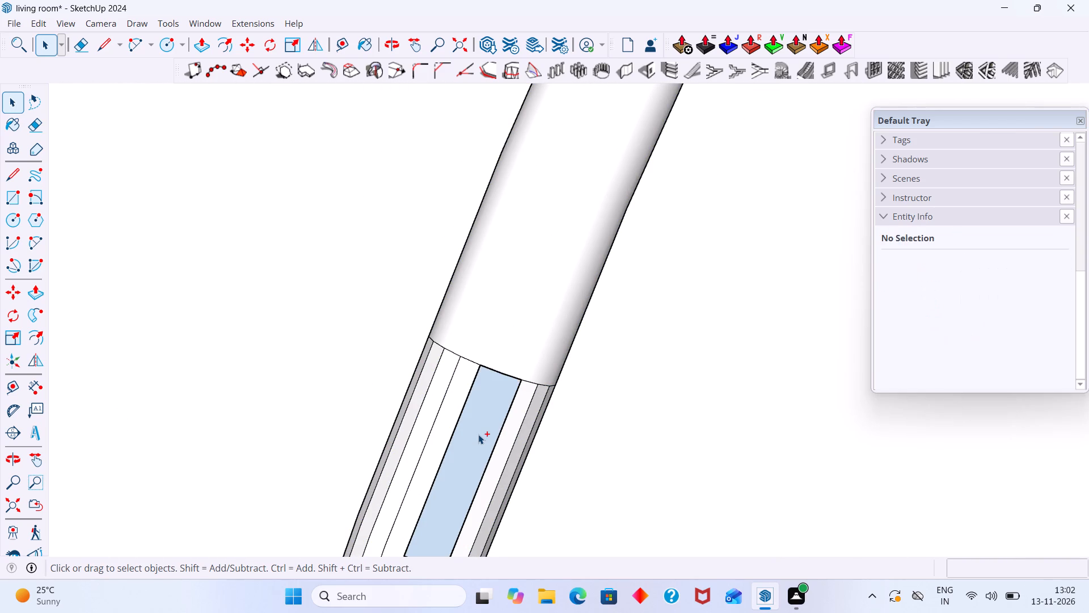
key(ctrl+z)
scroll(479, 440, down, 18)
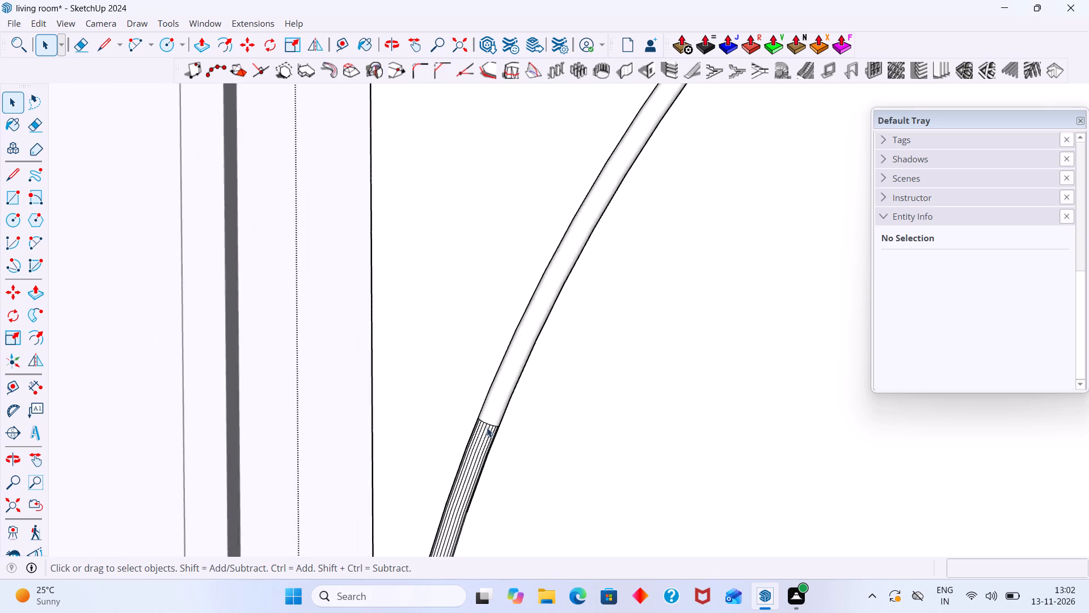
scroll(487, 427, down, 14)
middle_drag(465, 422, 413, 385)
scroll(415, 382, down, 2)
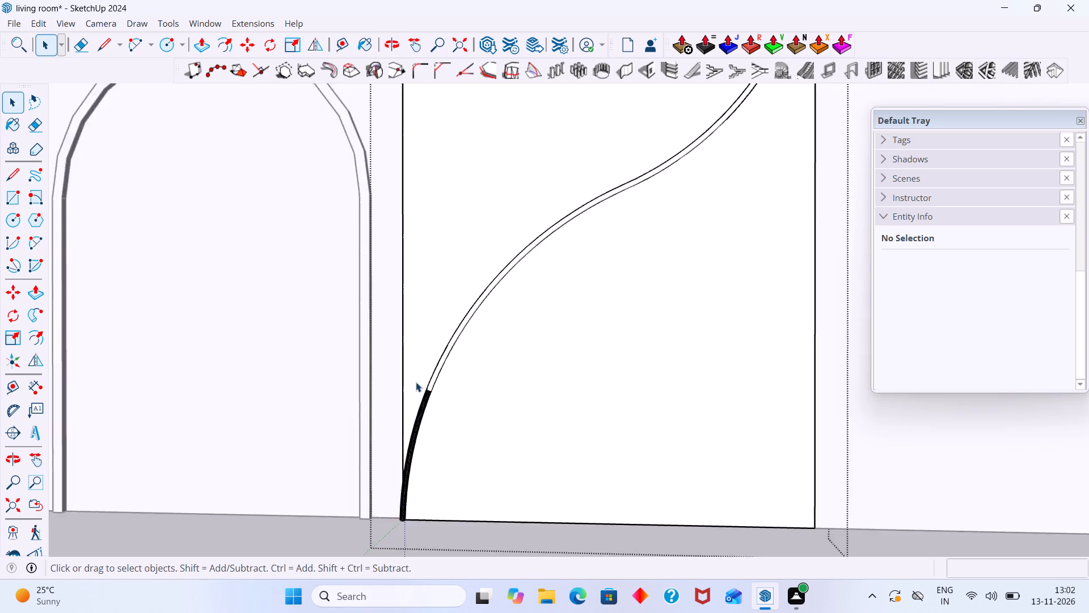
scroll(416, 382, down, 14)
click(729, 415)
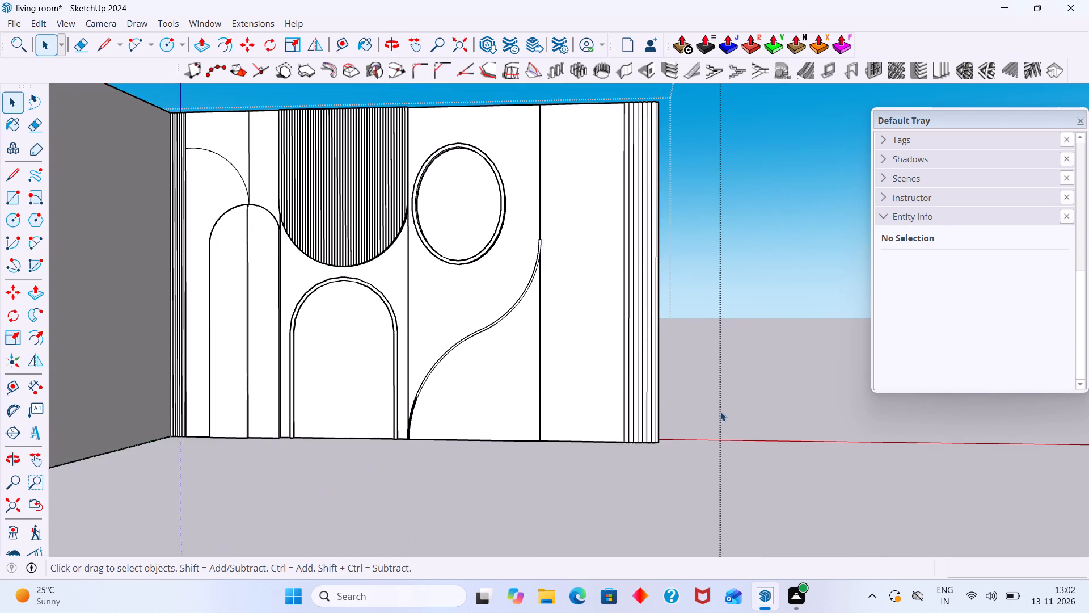
Leave the open wall group and compare the modelled feature wall with the reference photo.
scroll(706, 403, down, 2)
shift+middle_drag(658, 406, 476, 456)
scroll(502, 435, down, 15)
shift+middle_drag(450, 439, 313, 449)
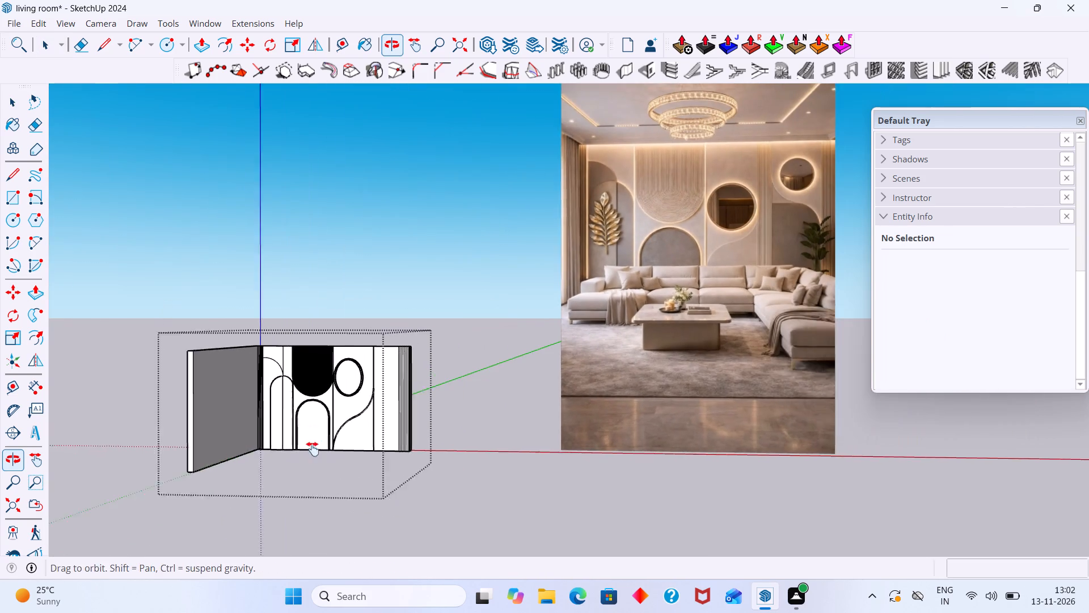
shift+middle_drag(313, 449, 311, 450)
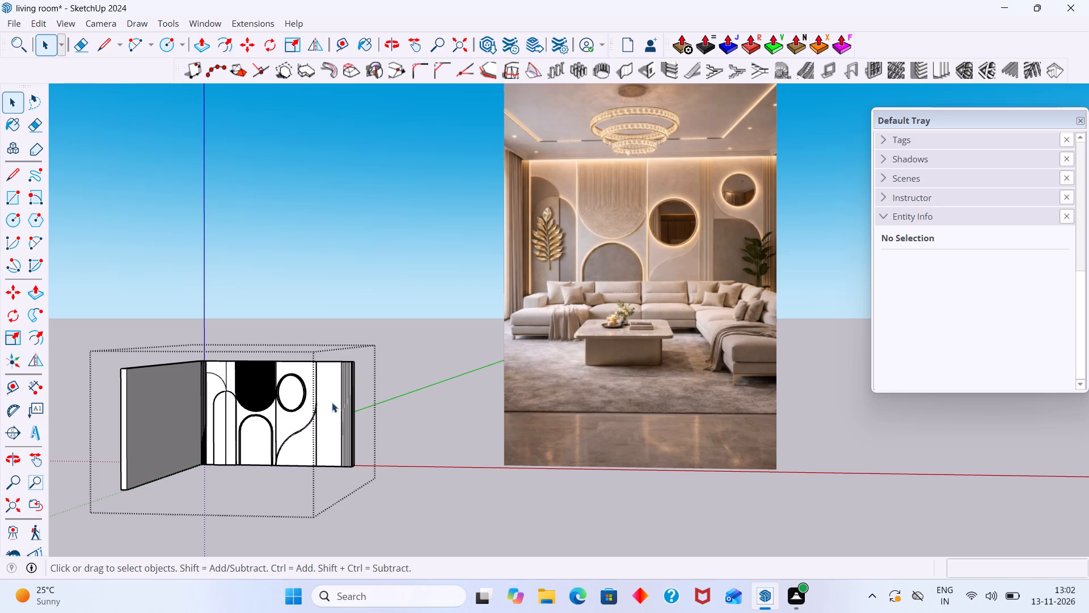
middle_drag(330, 407, 308, 447)
scroll(343, 401, up, 1)
shift+middle_drag(336, 401, 229, 437)
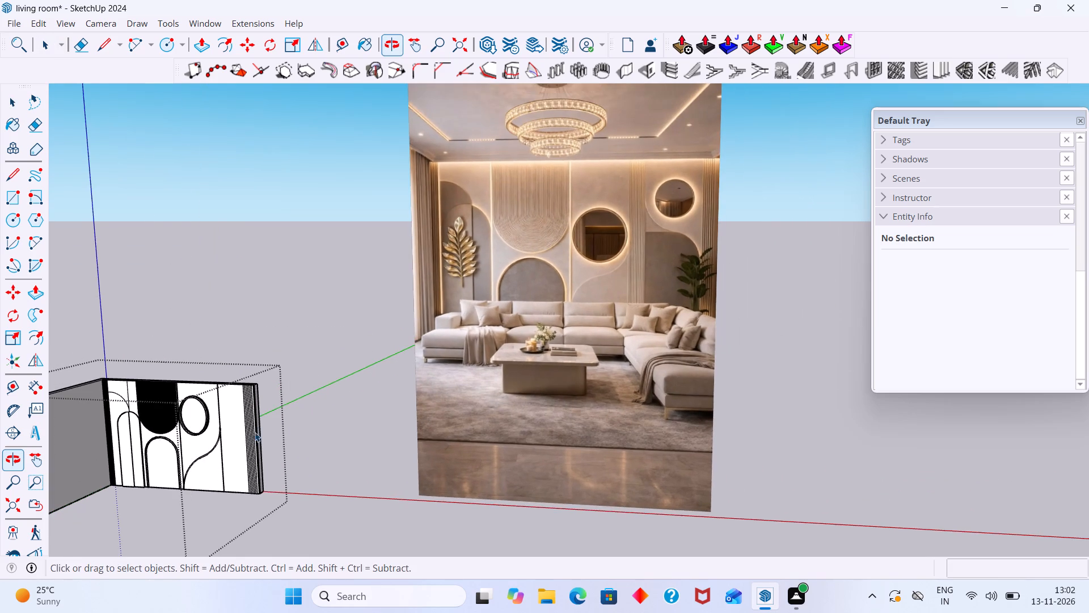
scroll(251, 429, up, 2)
click(321, 341)
middle_drag(251, 434, 349, 405)
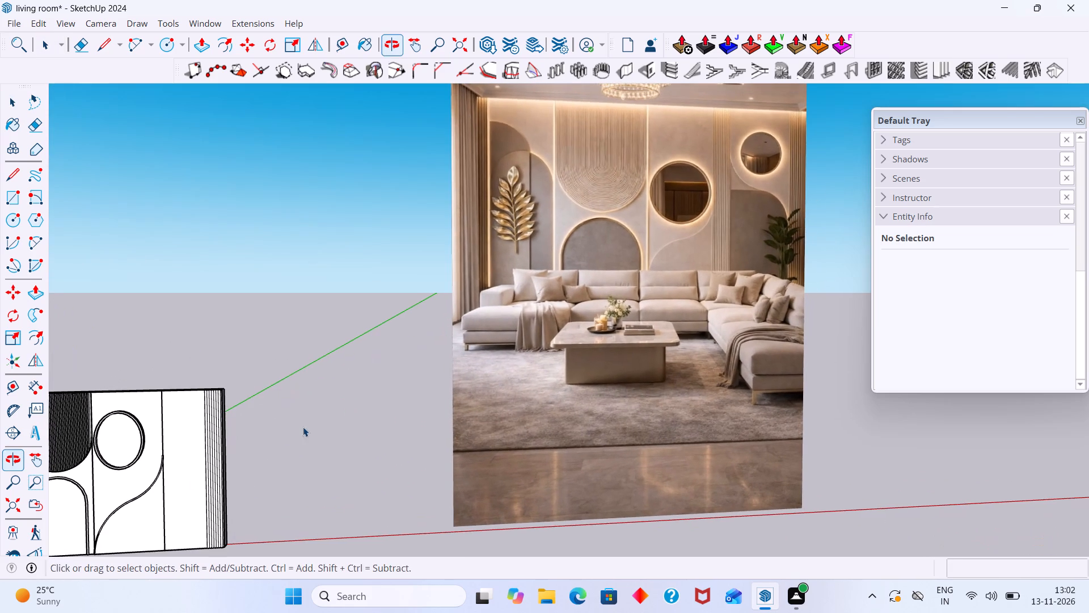
middle_drag(165, 484, 222, 412)
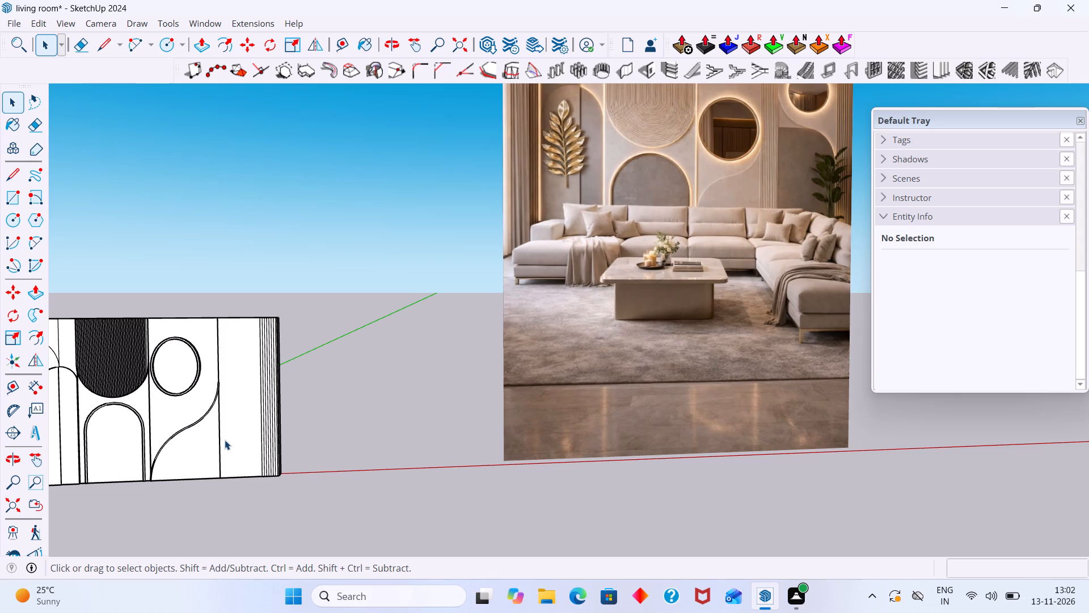
shift+middle_click(225, 423)
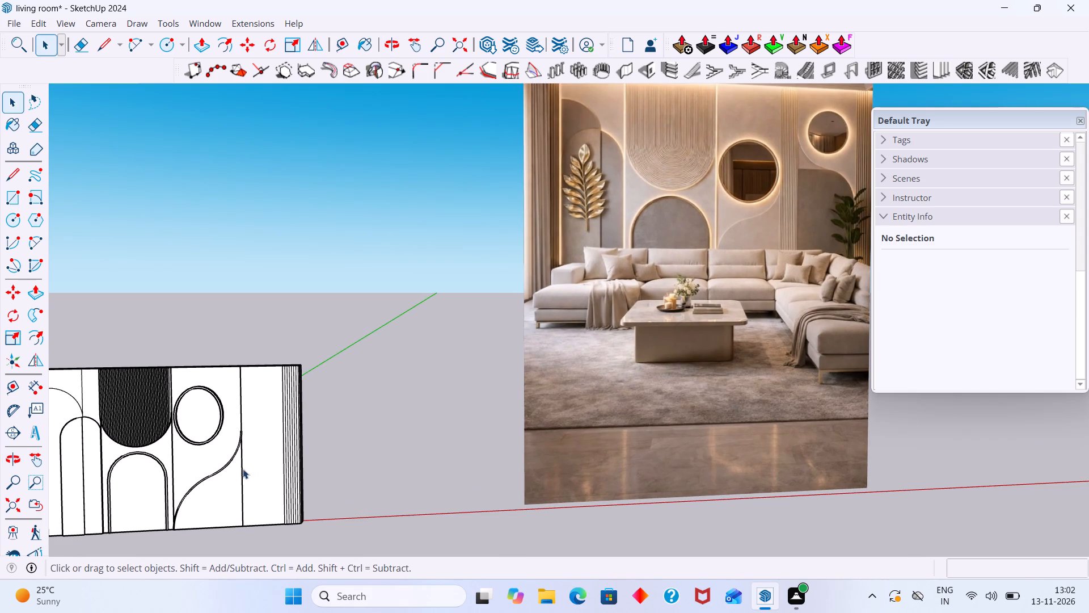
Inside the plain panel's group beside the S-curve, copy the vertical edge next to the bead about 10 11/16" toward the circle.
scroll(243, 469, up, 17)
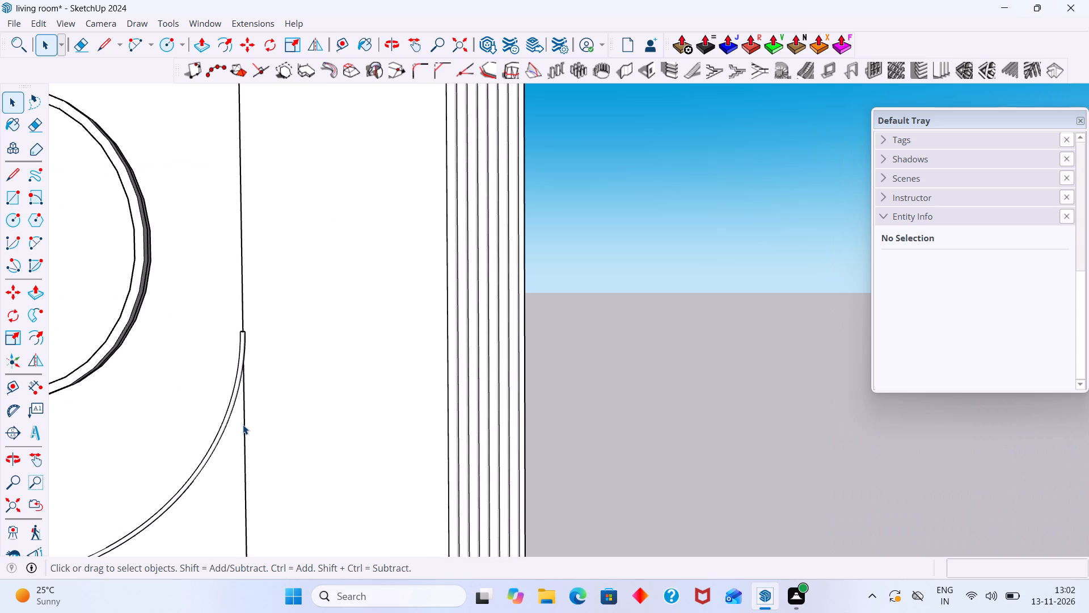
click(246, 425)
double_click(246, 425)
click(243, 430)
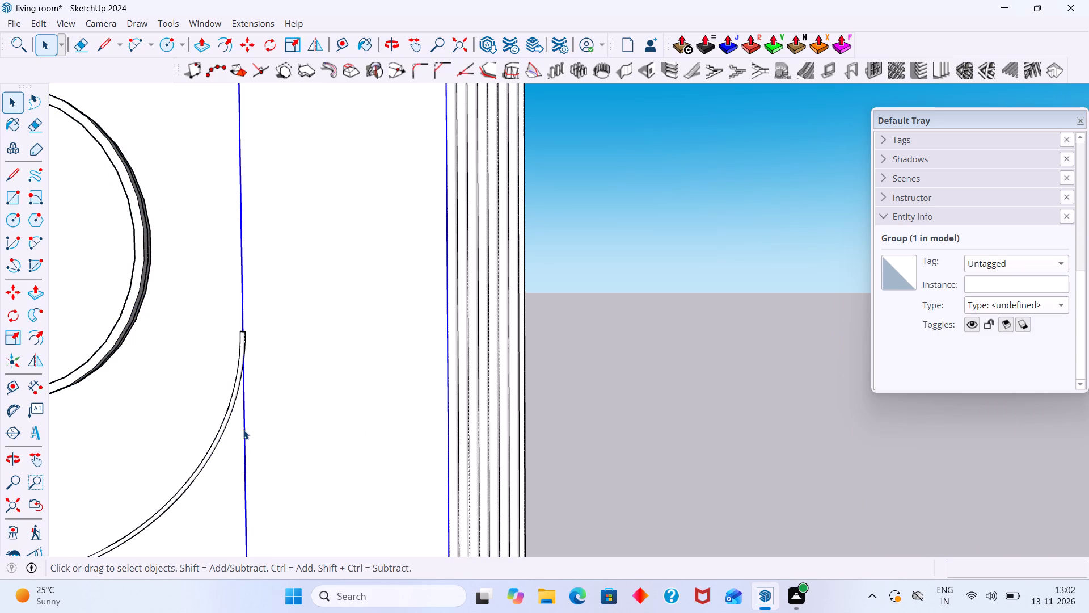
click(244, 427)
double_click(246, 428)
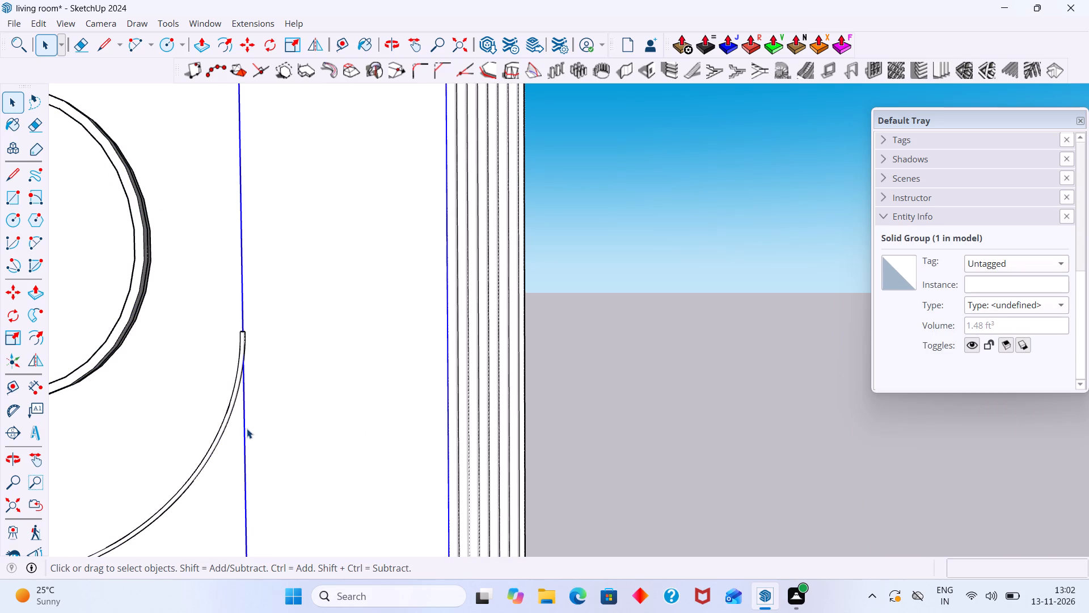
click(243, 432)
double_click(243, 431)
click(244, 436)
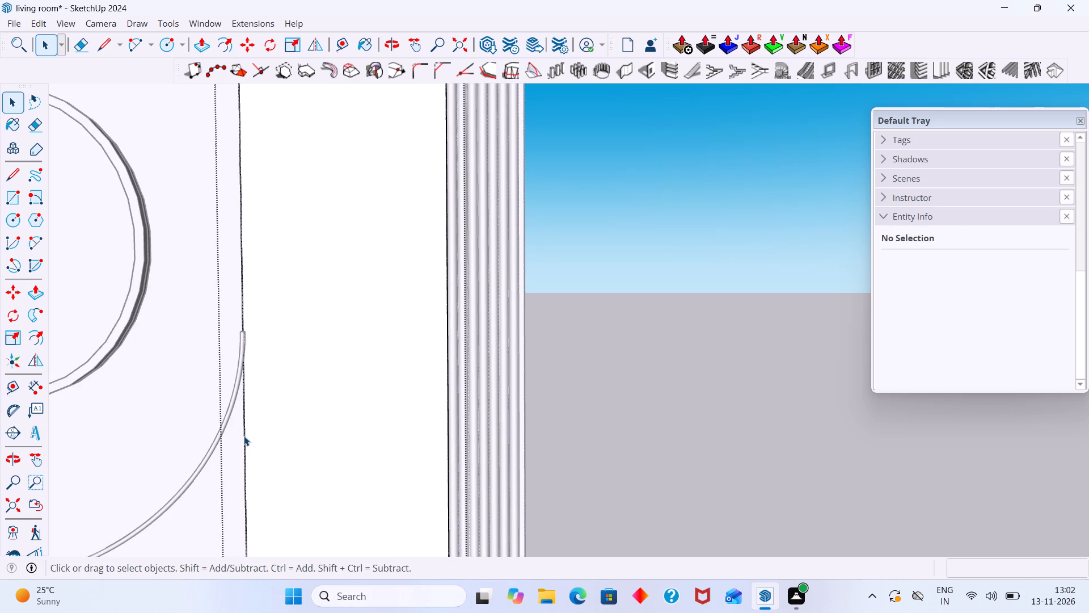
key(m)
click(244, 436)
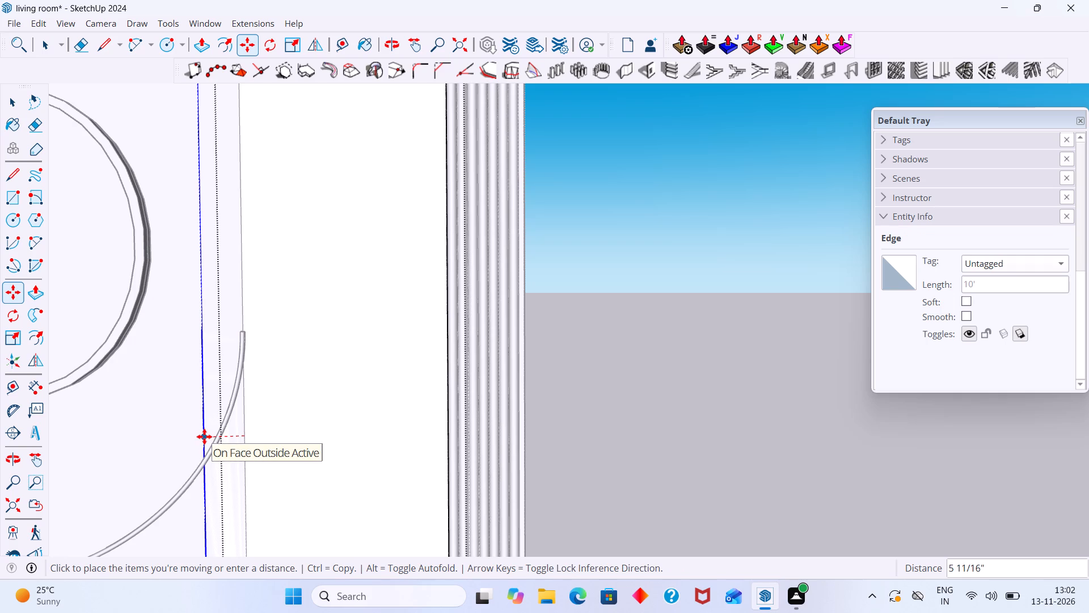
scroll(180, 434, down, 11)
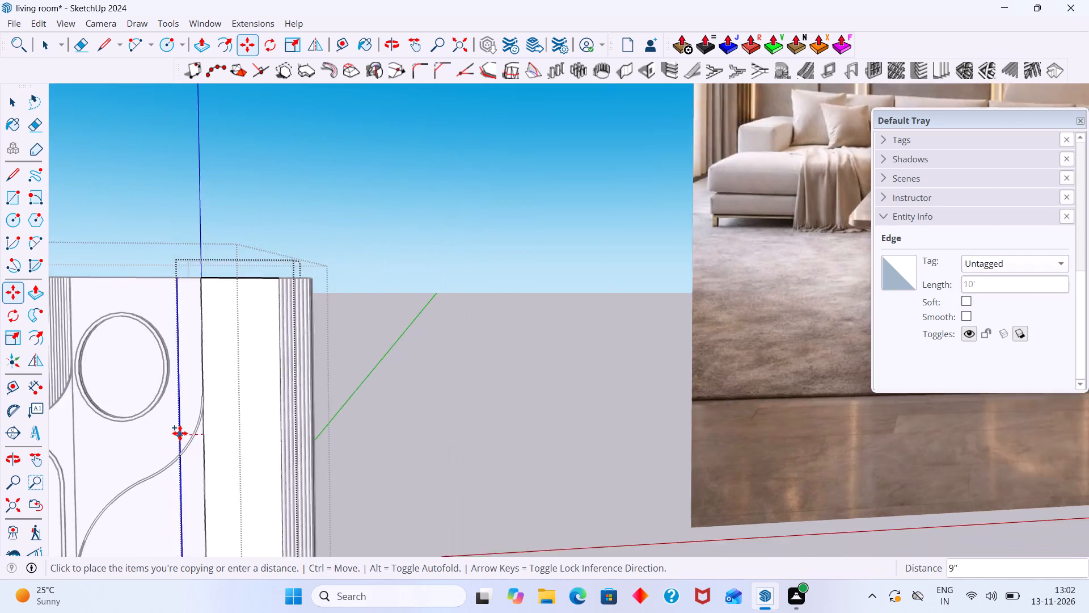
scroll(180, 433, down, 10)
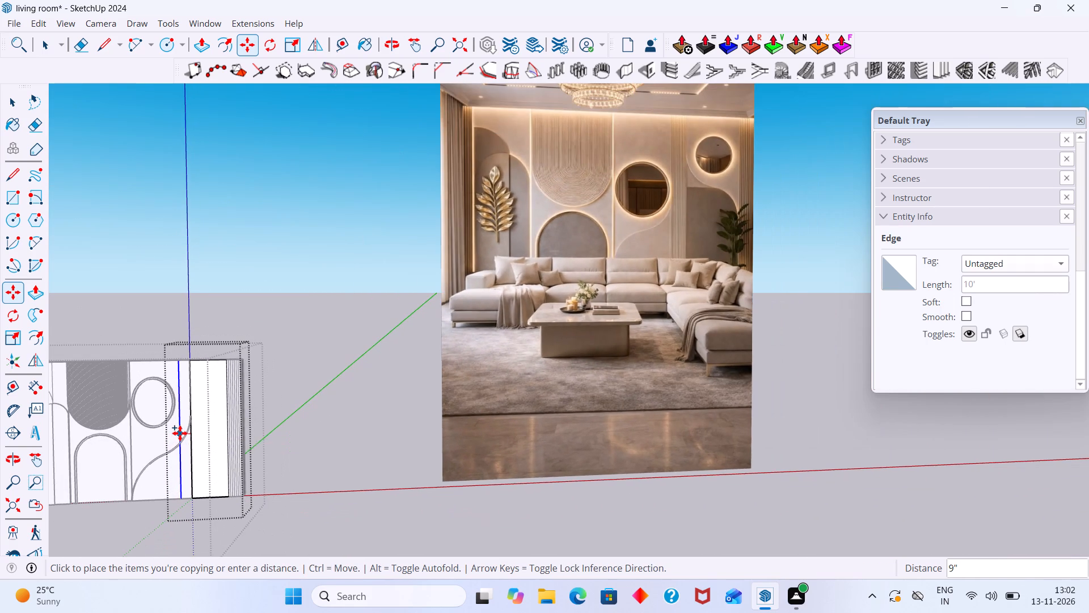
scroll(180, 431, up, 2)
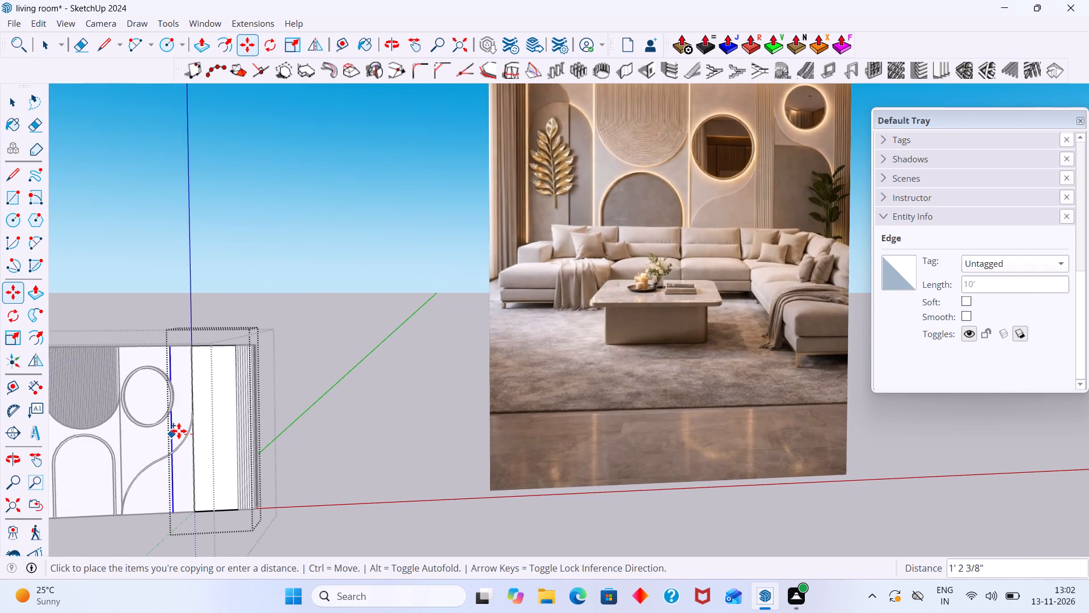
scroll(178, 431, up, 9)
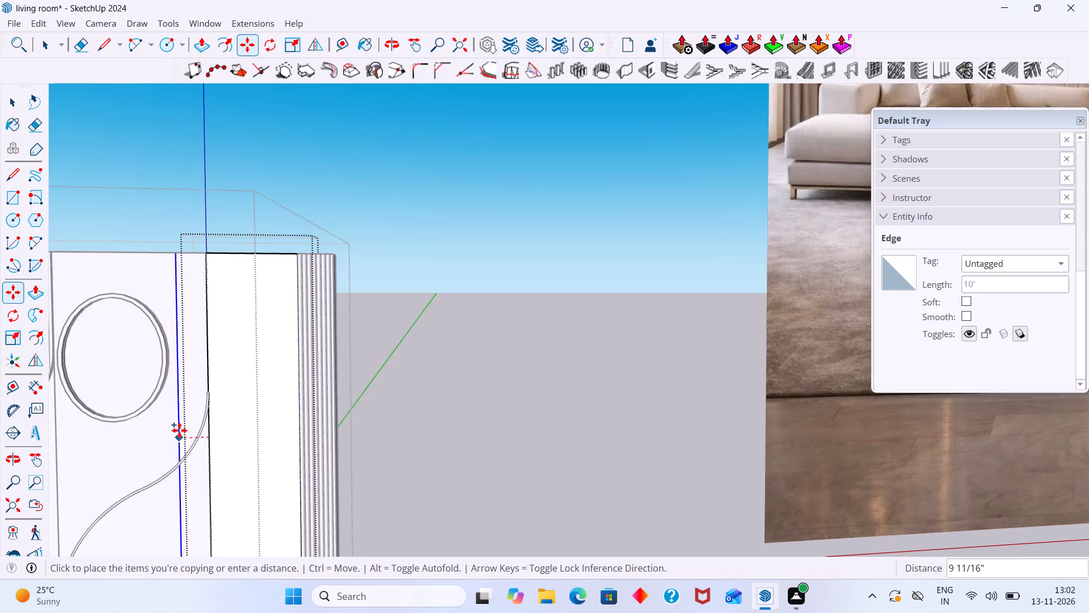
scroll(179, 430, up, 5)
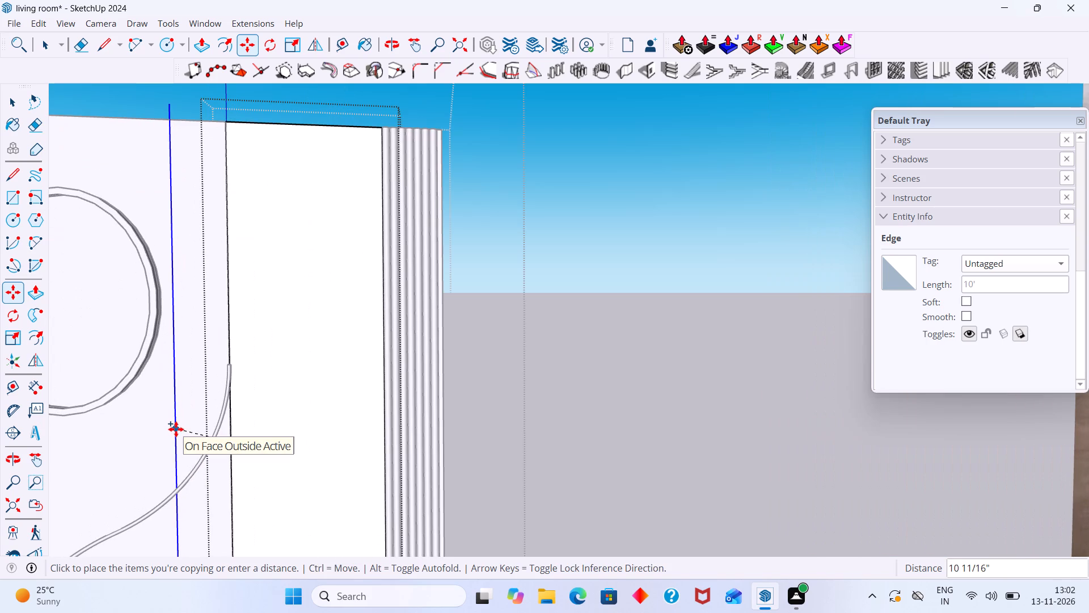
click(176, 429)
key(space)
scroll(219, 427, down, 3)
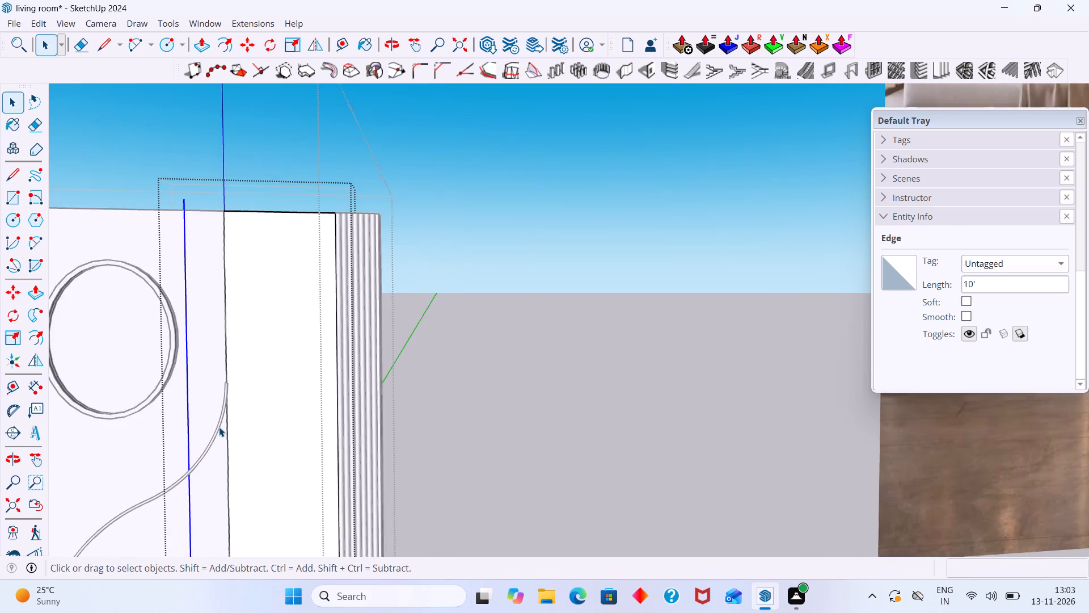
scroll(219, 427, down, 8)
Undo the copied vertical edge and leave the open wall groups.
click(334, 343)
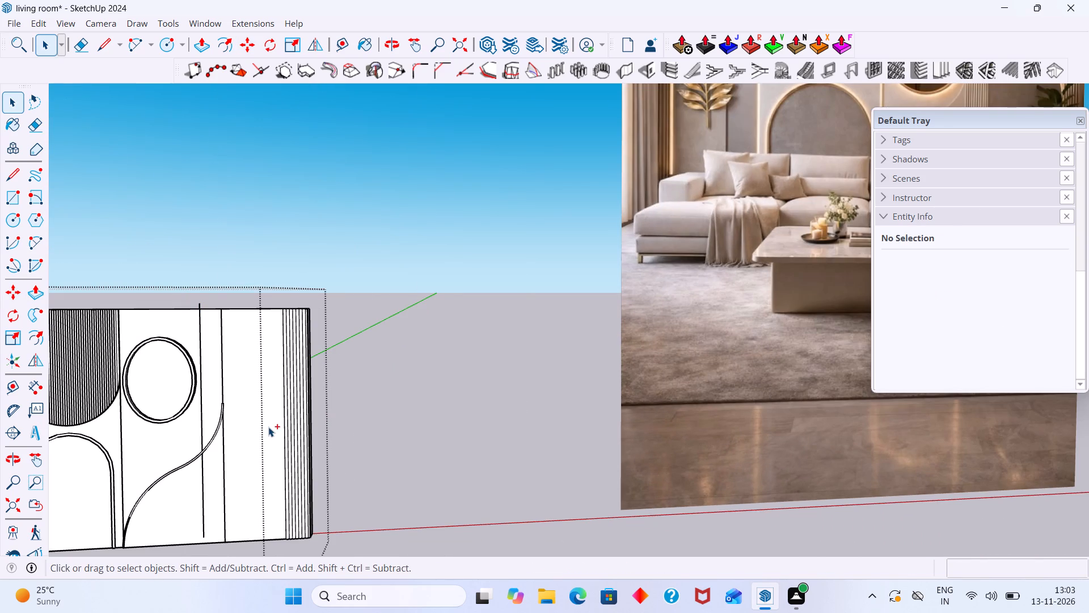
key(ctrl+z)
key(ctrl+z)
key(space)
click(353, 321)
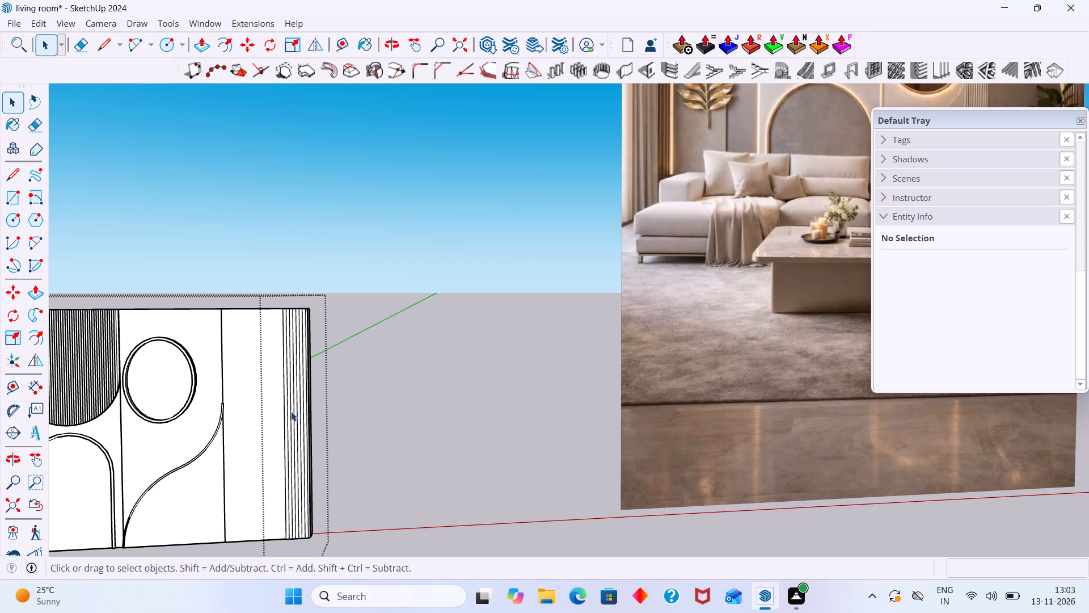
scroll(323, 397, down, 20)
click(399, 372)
Inside the plain panel's group, copy the vertical edge next to the S-curve bead about 11 9/16" toward the circle.
scroll(345, 408, down, 4)
scroll(303, 428, down, 3)
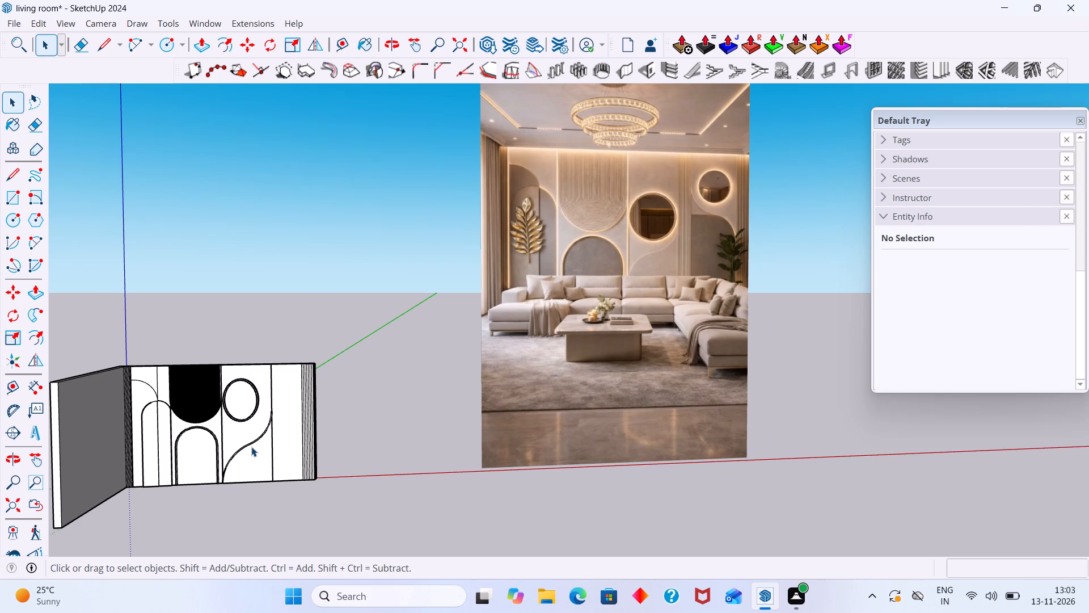
middle_drag(251, 447, 301, 401)
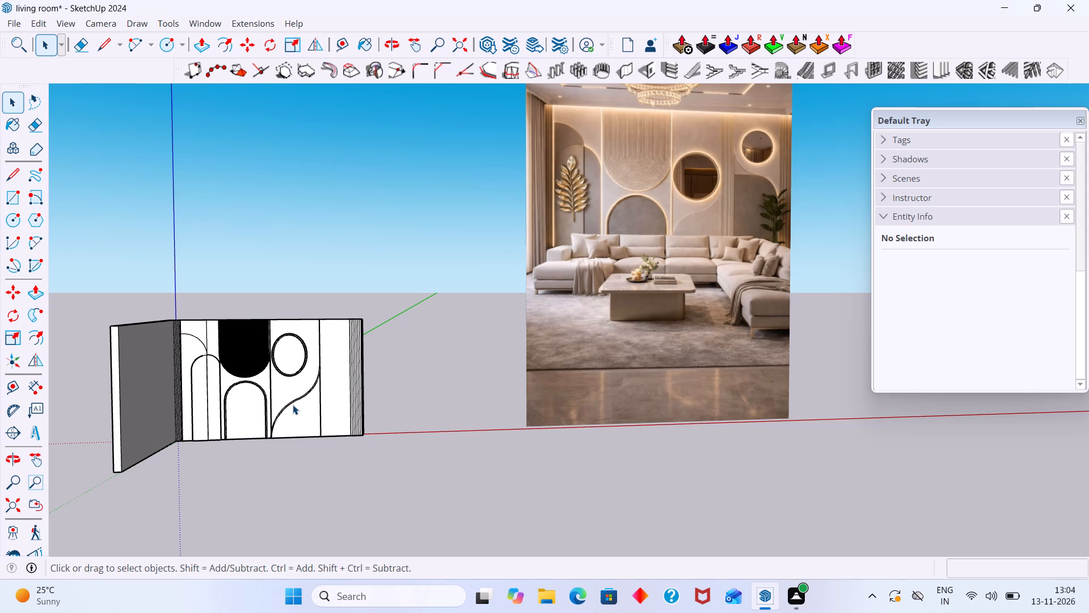
click(411, 385)
scroll(335, 419, up, 7)
scroll(291, 382, up, 7)
middle_drag(322, 391, 321, 441)
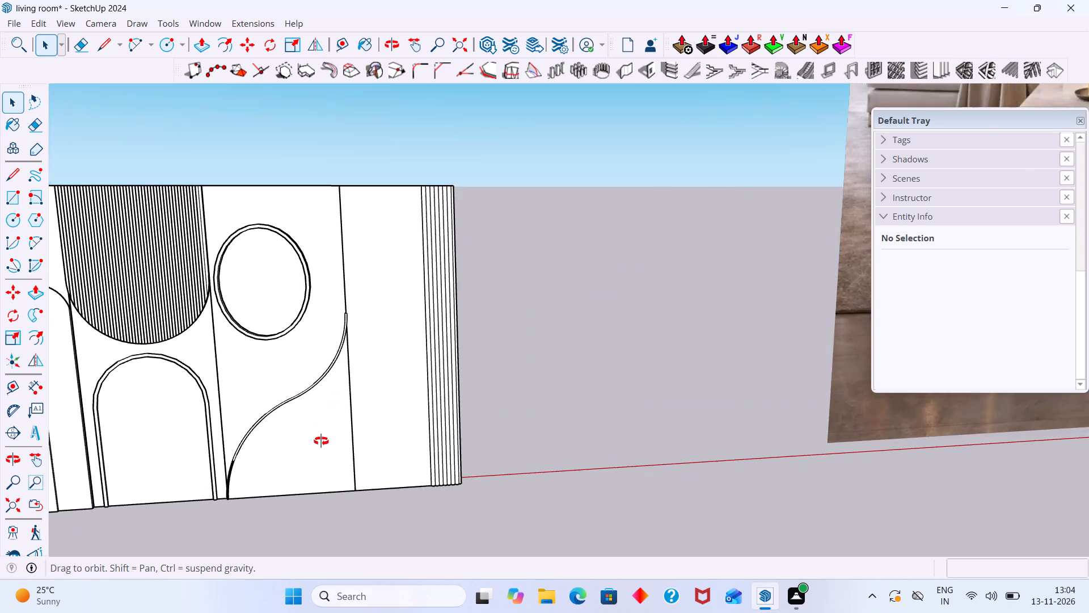
middle_drag(321, 441, 326, 438)
scroll(344, 422, up, 6)
click(356, 418)
double_click(356, 418)
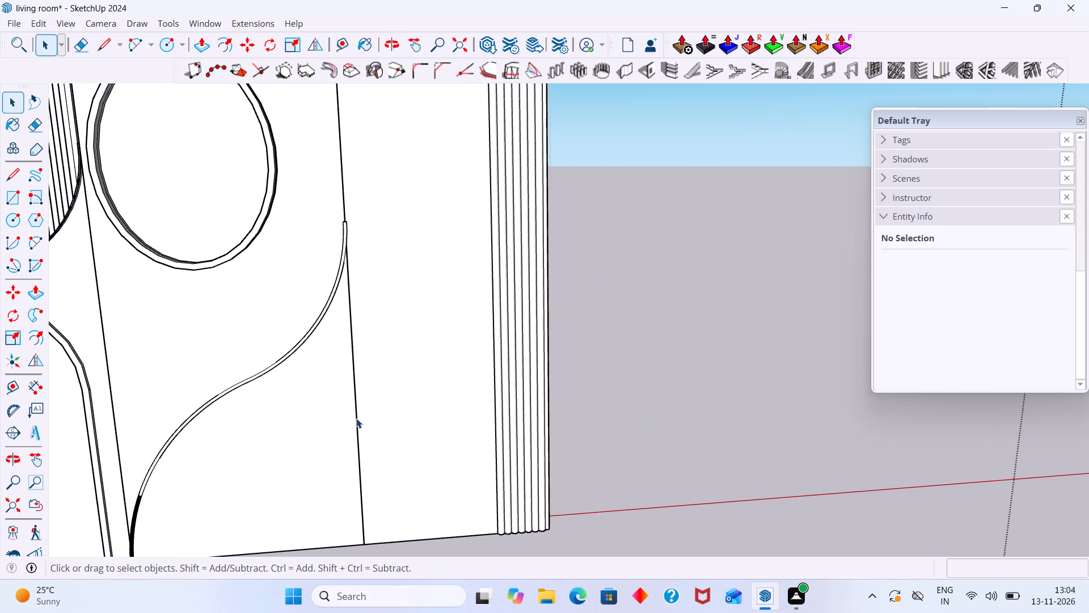
click(356, 421)
double_click(356, 421)
click(358, 430)
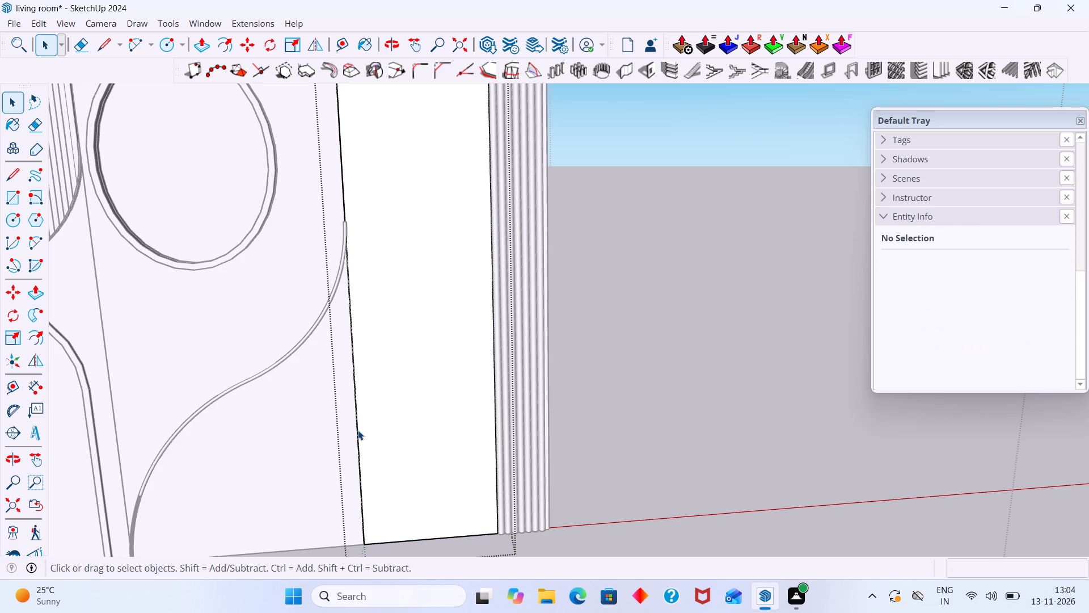
key(m)
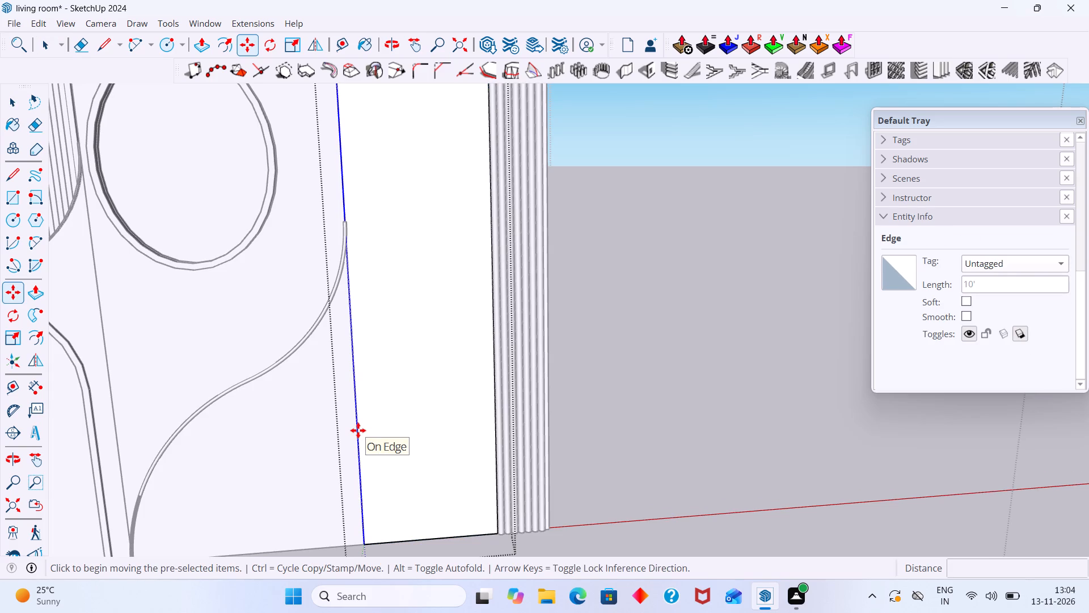
click(358, 430)
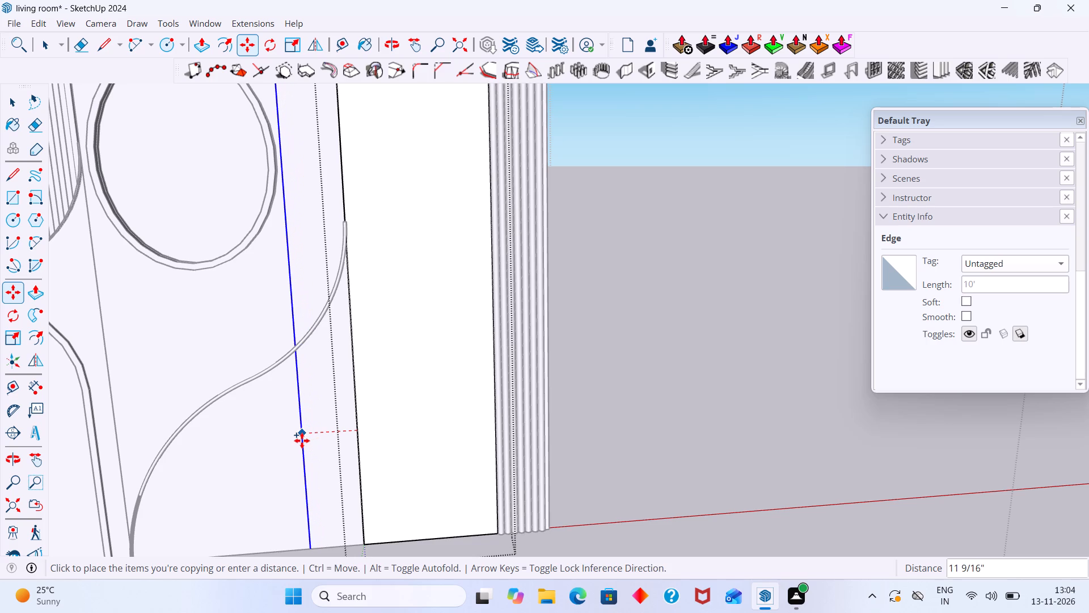
click(302, 440)
key(space)
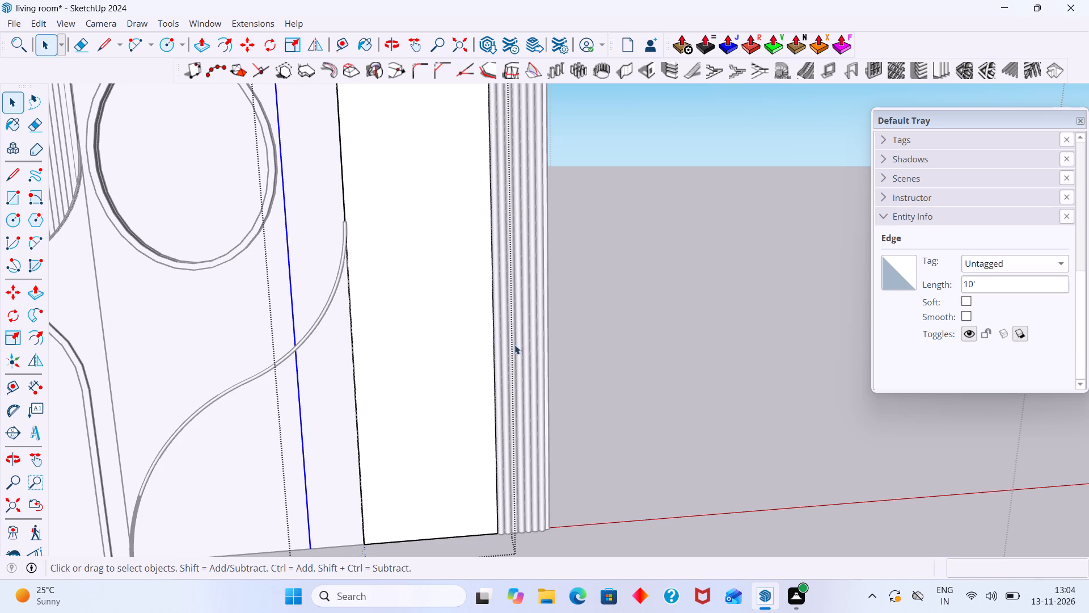
click(584, 318)
Compare the copied vertical line beside the circle with the reference photo and examine where it crosses the S-curve bead.
scroll(525, 350, down, 17)
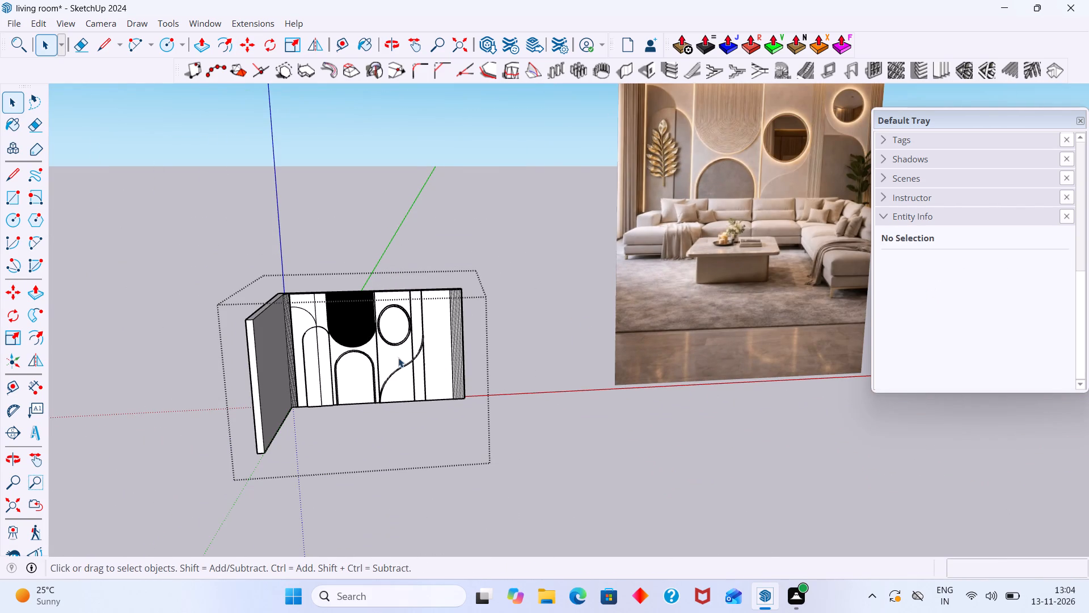
shift+middle_drag(397, 379, 314, 390)
scroll(370, 375, down, 3)
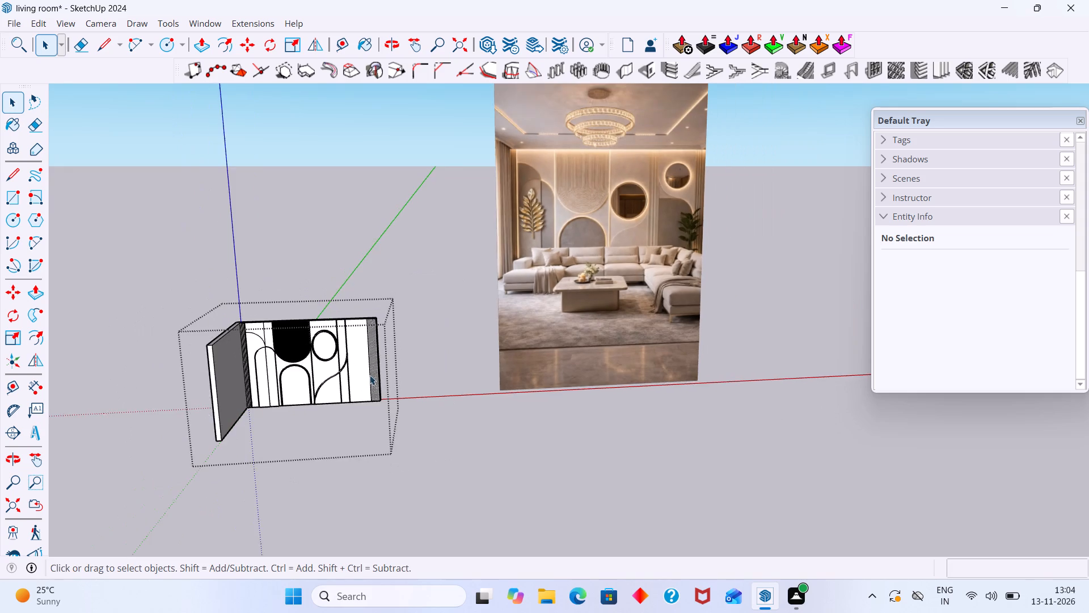
shift+middle_drag(382, 372, 354, 391)
scroll(326, 419, up, 1)
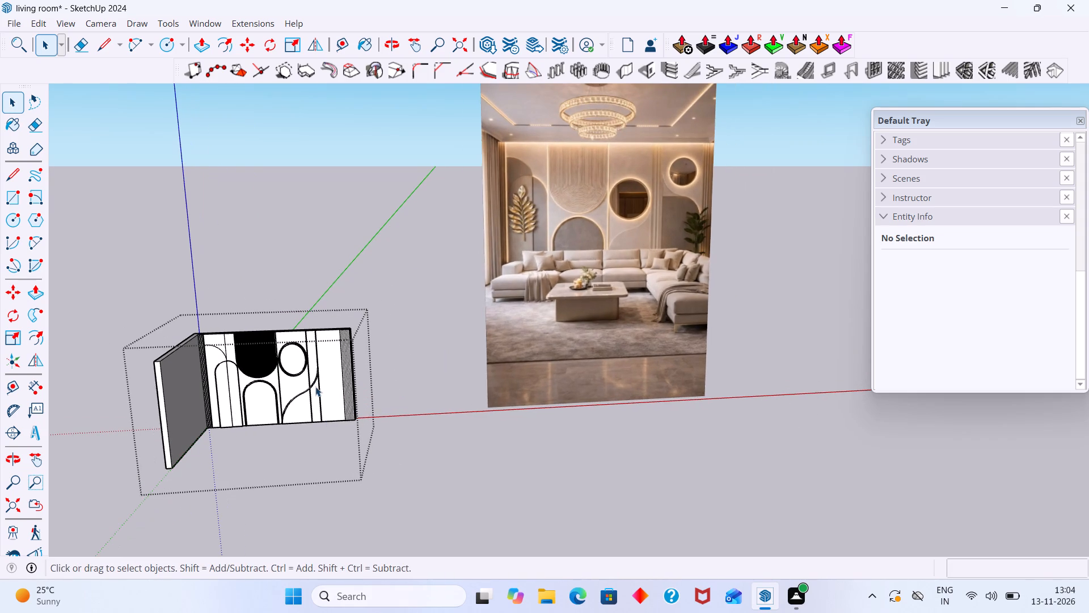
scroll(322, 367, up, 5)
scroll(316, 368, down, 1)
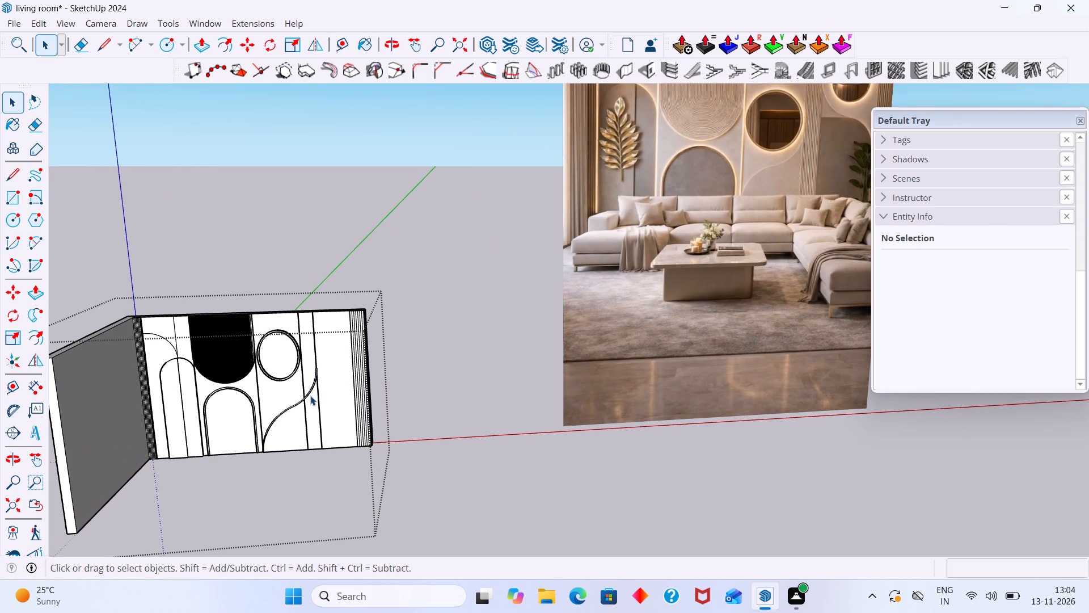
middle_drag(312, 396, 312, 369)
scroll(315, 388, up, 16)
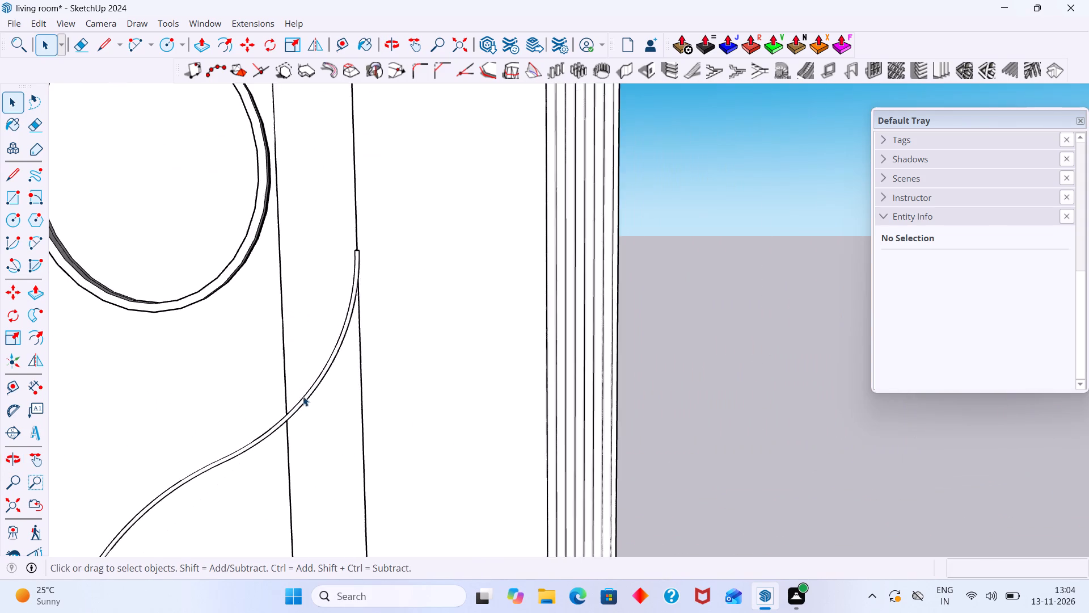
scroll(303, 396, up, 7)
middle_drag(306, 399, 312, 367)
scroll(305, 419, up, 10)
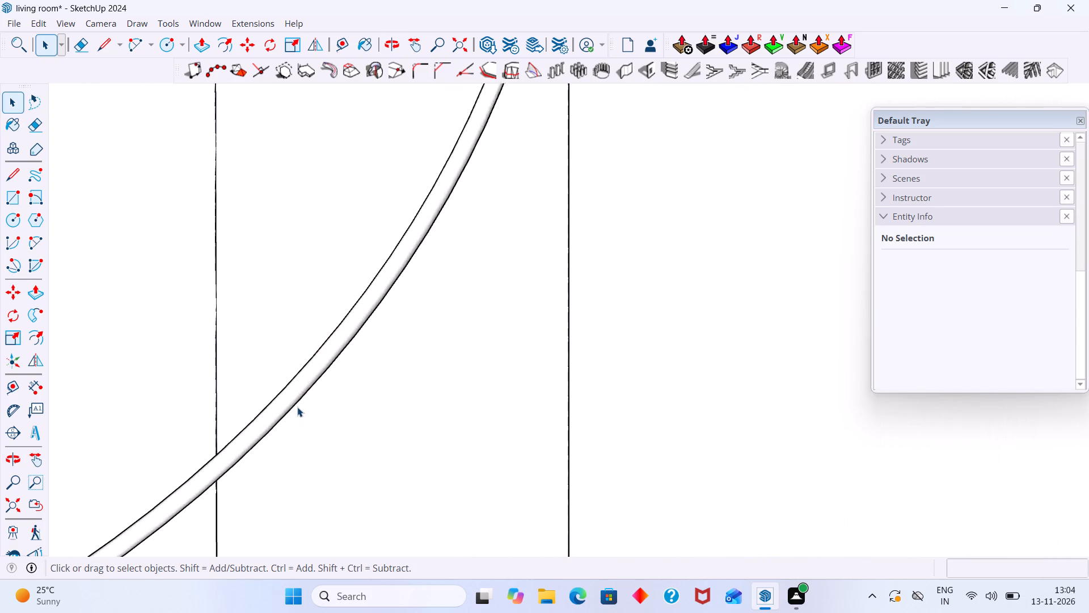
scroll(297, 407, down, 20)
scroll(297, 407, down, 11)
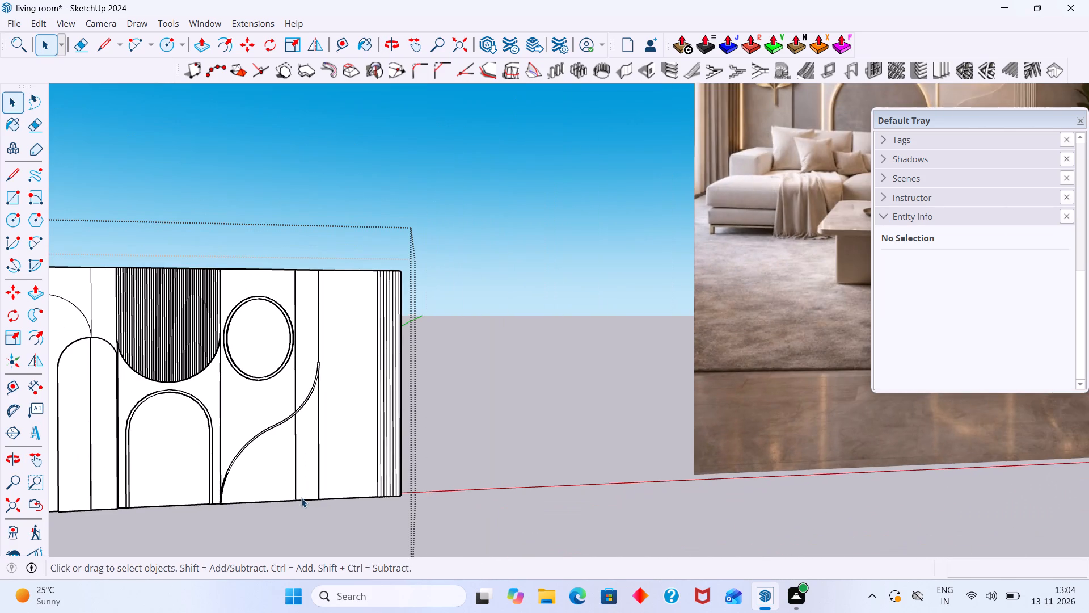
Inside the circle panel's group, draw a 10' vertical line over the copied edge, from the panel's top to its bottom edge.
middle_drag(301, 498, 318, 419)
middle_drag(319, 459, 323, 527)
scroll(316, 420, up, 6)
click(336, 384)
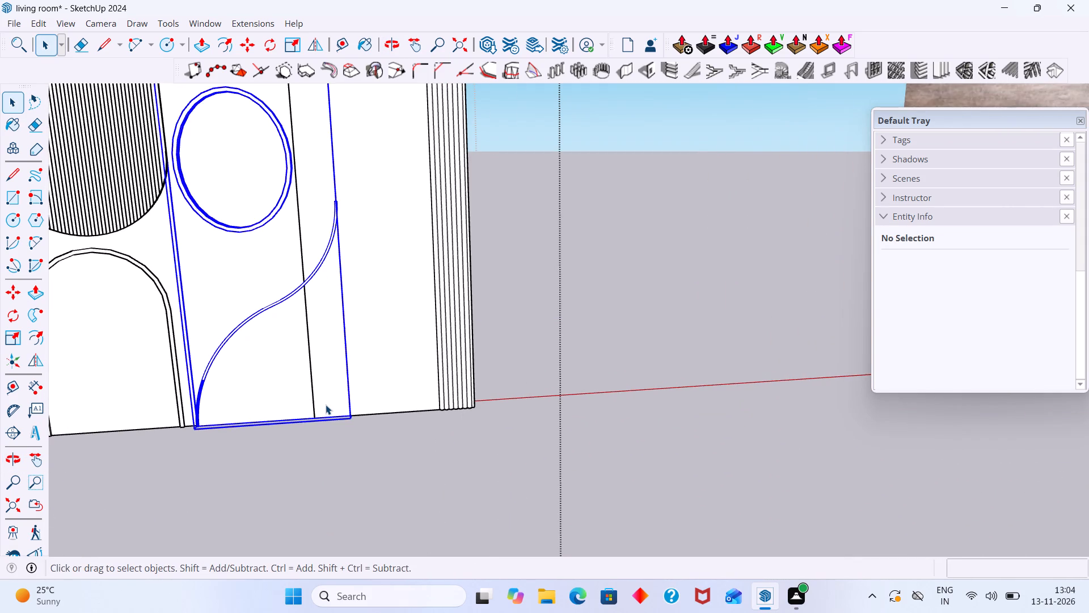
triple_click(326, 405)
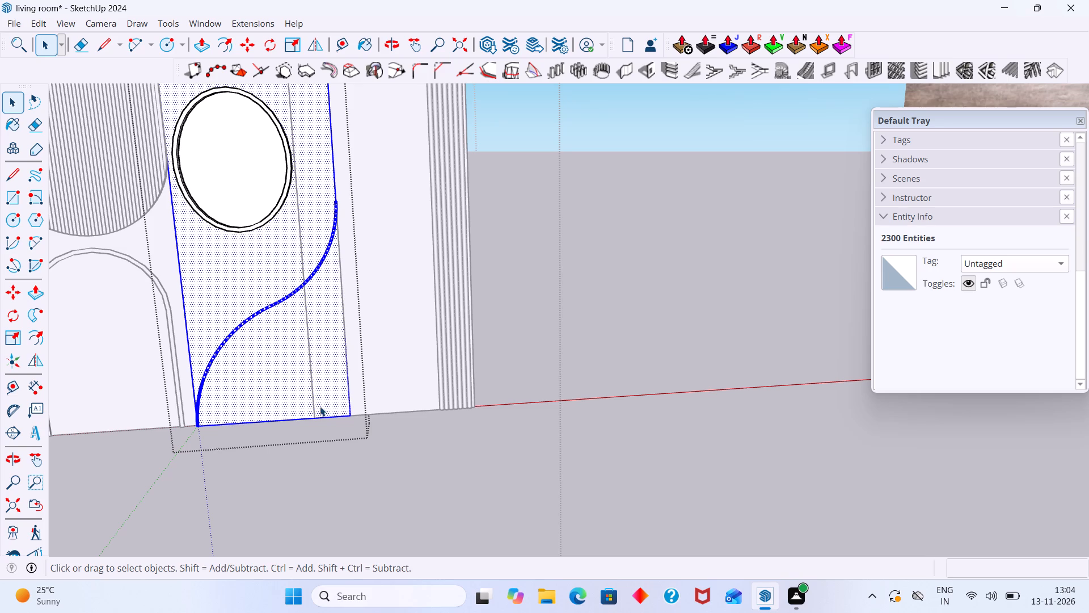
key(l)
shift+middle_drag(307, 297, 302, 402)
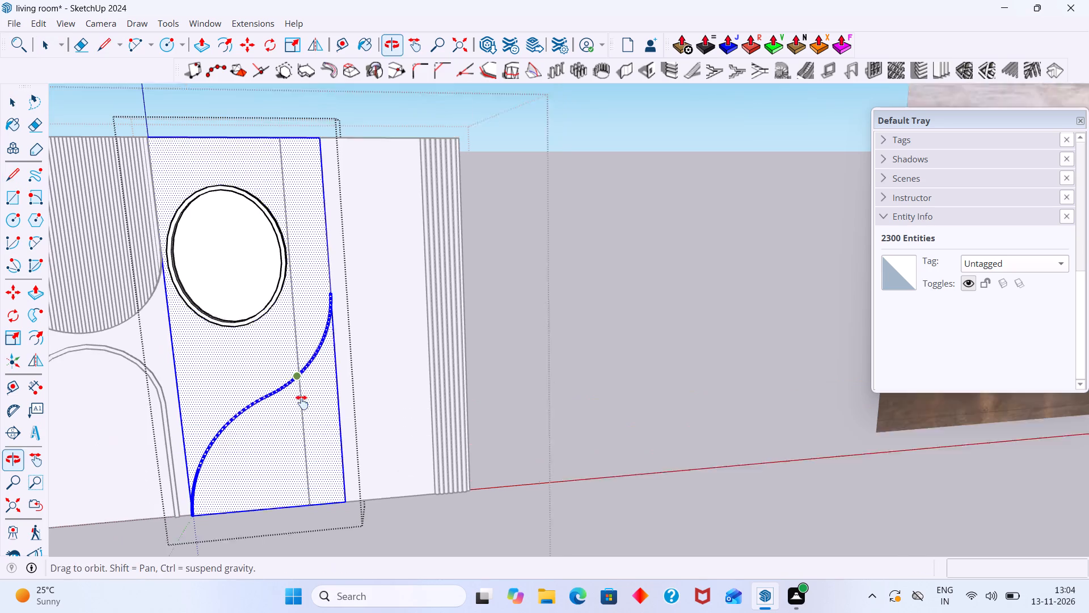
shift+middle_drag(302, 402, 302, 401)
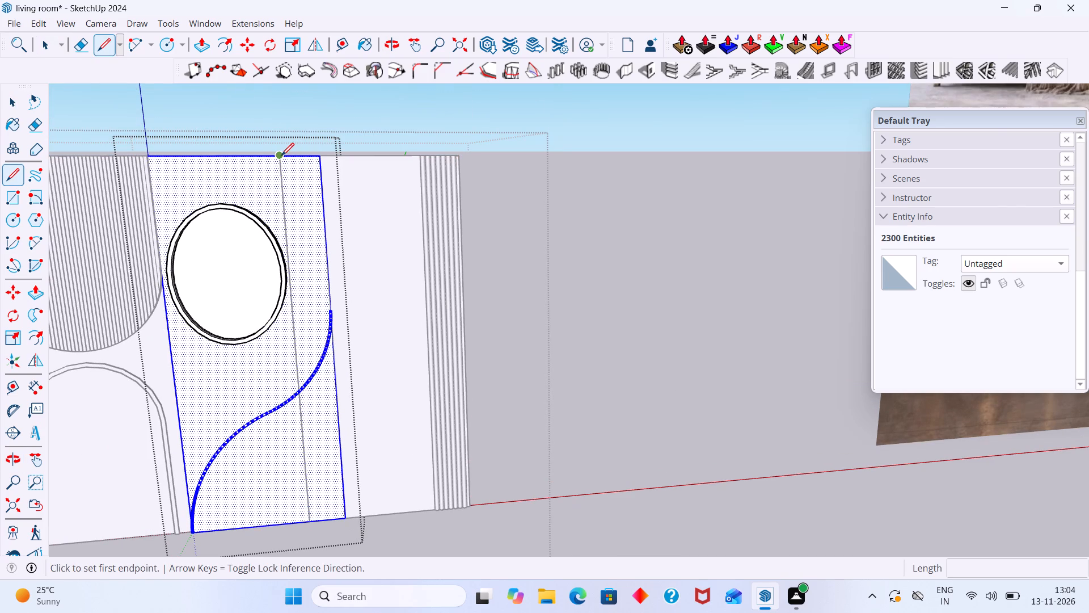
click(281, 156)
click(313, 525)
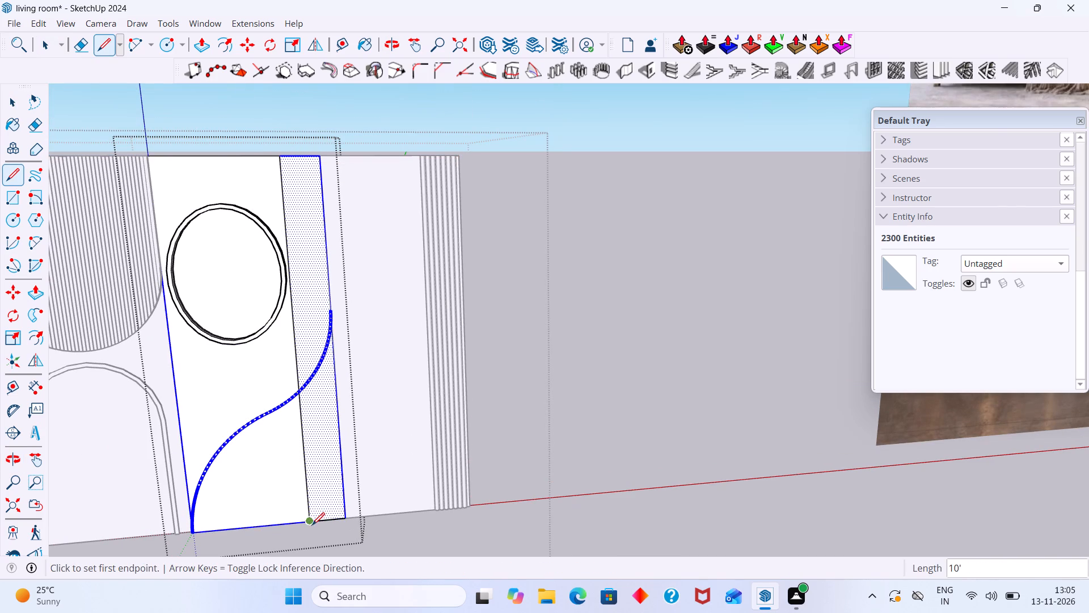
key(space)
click(568, 363)
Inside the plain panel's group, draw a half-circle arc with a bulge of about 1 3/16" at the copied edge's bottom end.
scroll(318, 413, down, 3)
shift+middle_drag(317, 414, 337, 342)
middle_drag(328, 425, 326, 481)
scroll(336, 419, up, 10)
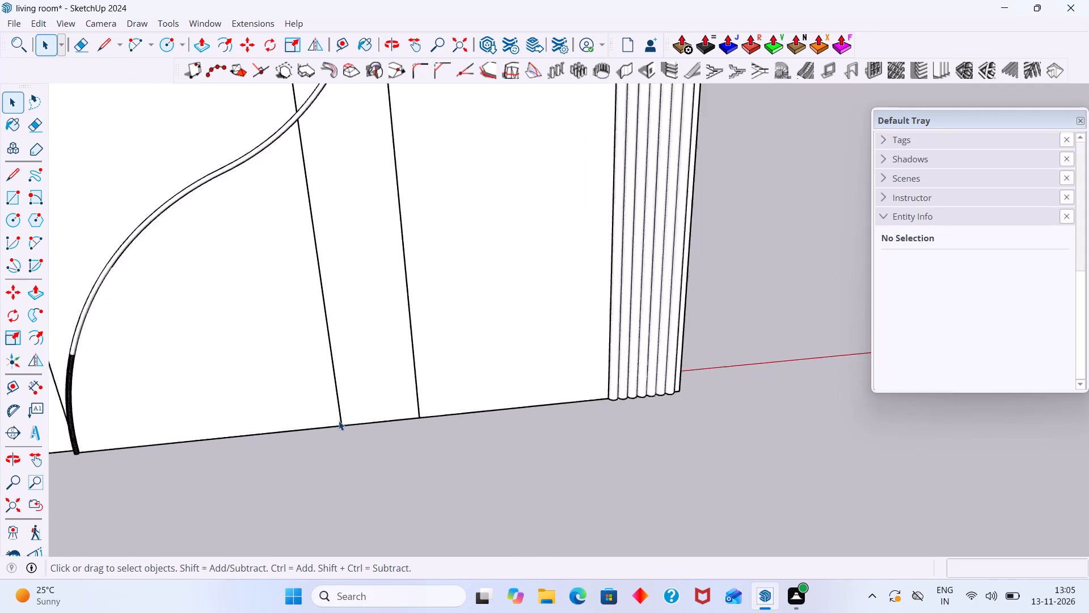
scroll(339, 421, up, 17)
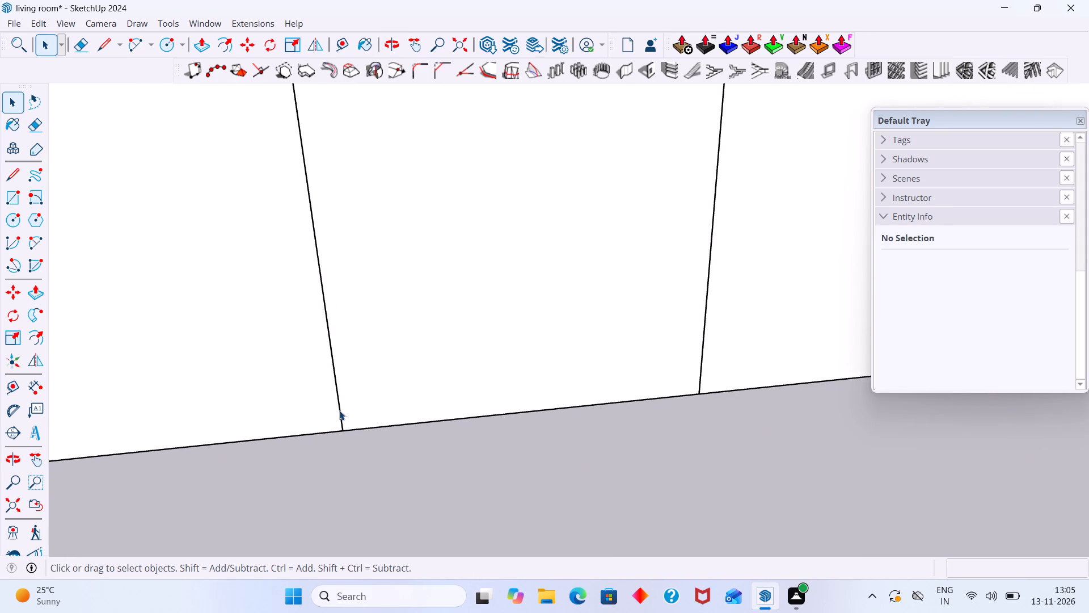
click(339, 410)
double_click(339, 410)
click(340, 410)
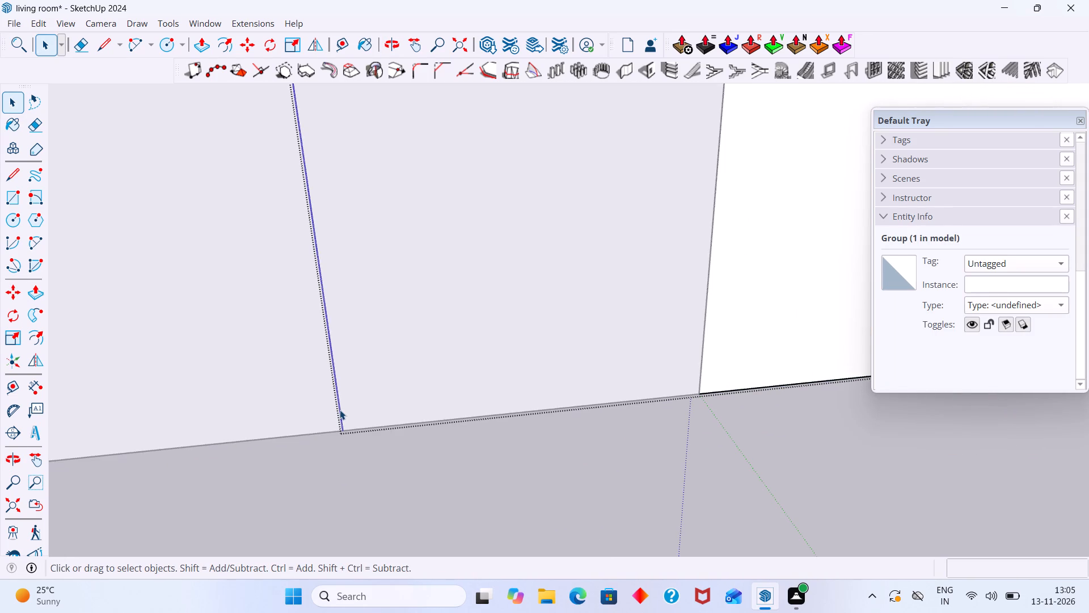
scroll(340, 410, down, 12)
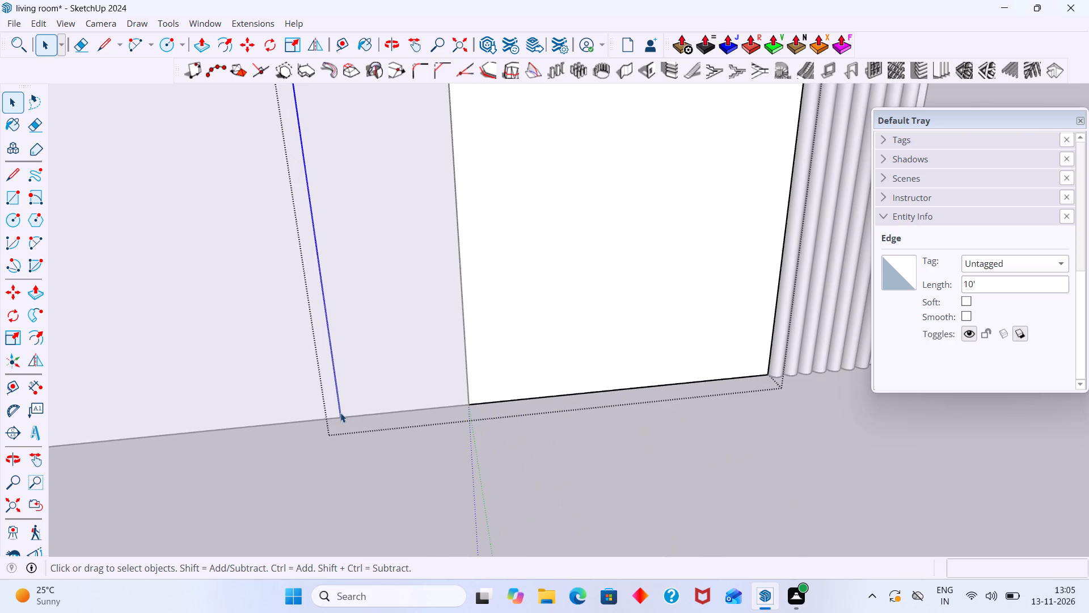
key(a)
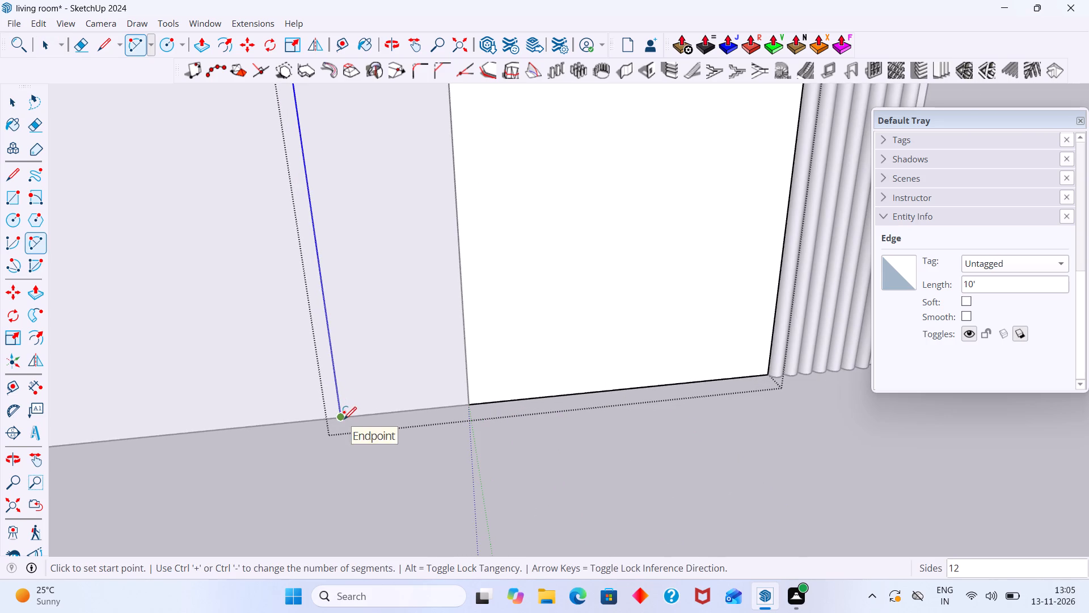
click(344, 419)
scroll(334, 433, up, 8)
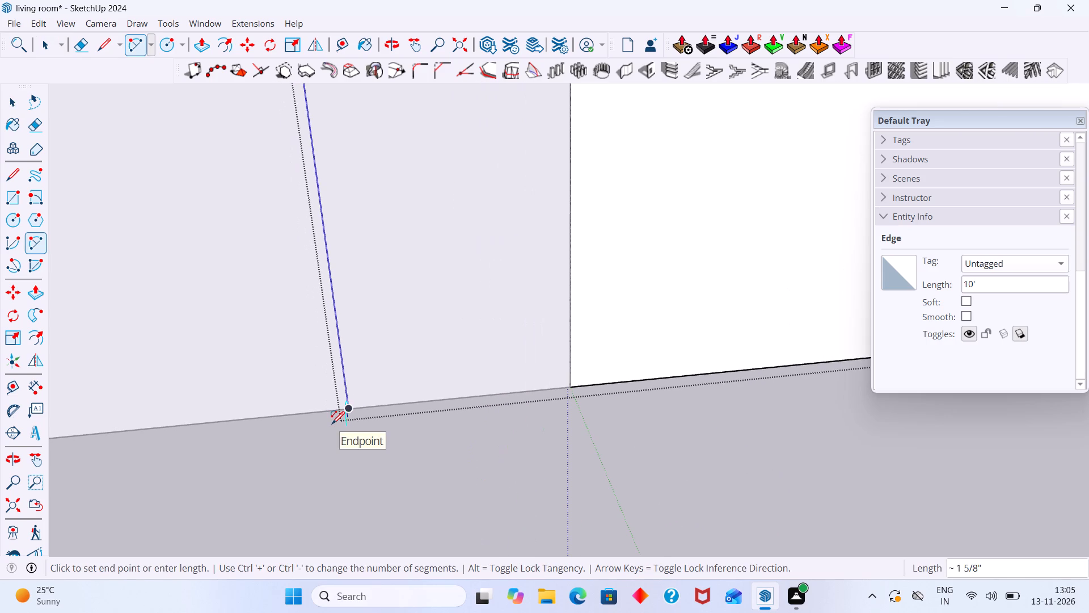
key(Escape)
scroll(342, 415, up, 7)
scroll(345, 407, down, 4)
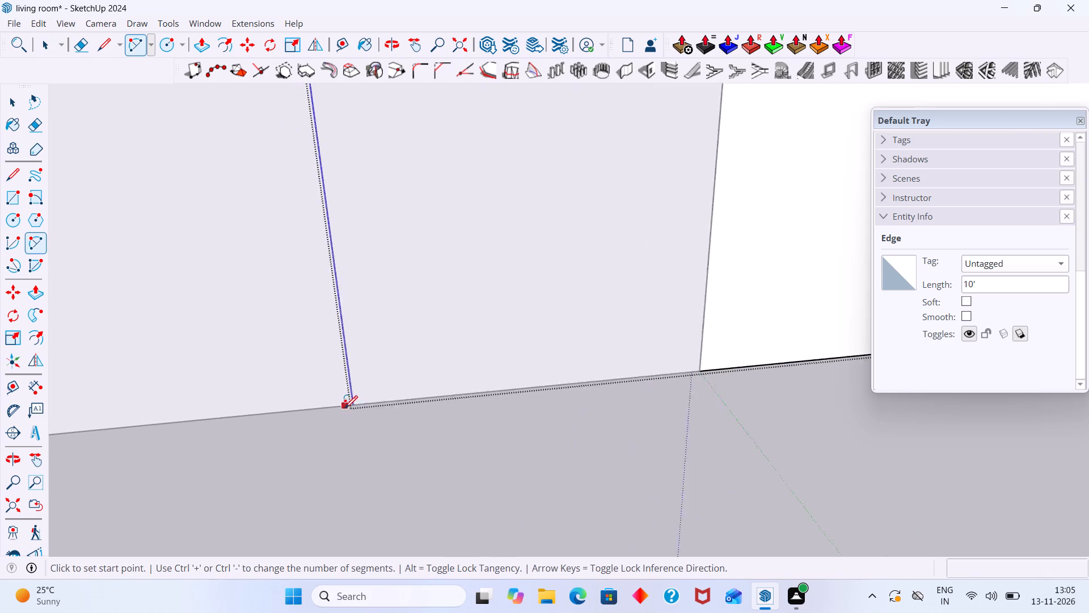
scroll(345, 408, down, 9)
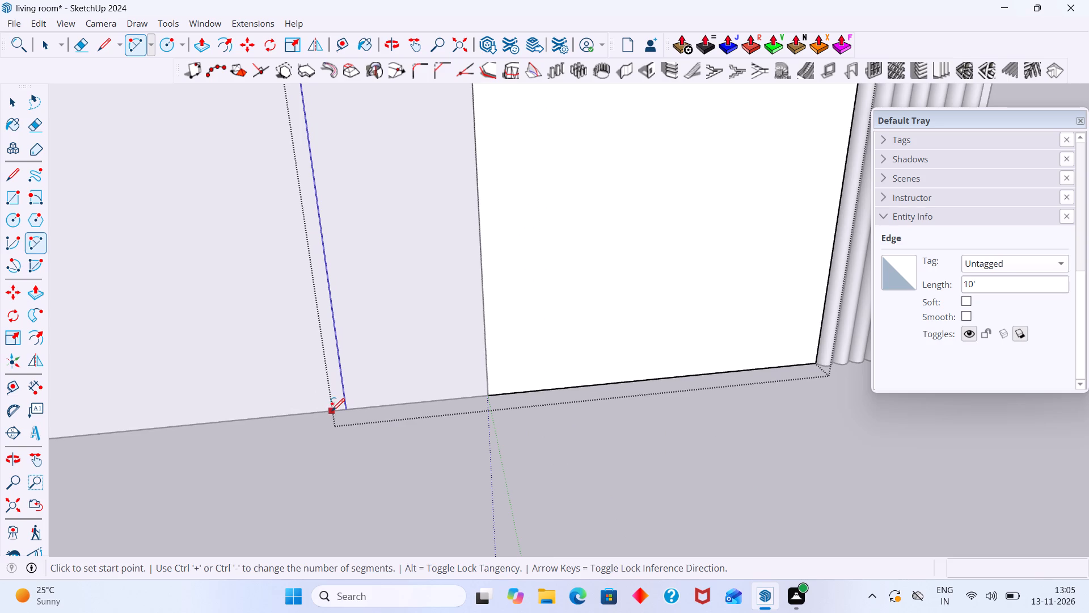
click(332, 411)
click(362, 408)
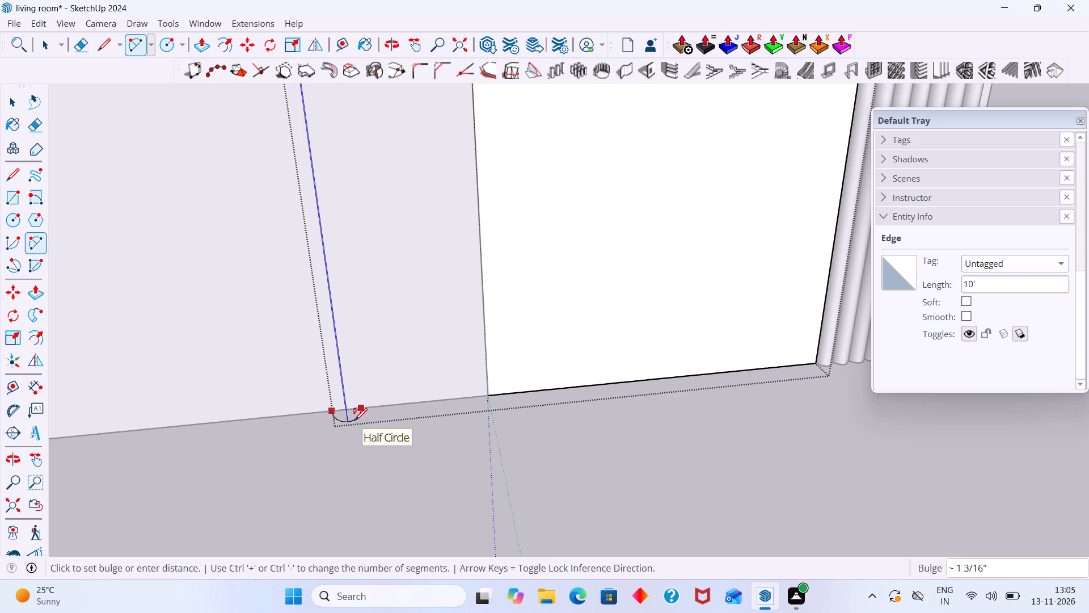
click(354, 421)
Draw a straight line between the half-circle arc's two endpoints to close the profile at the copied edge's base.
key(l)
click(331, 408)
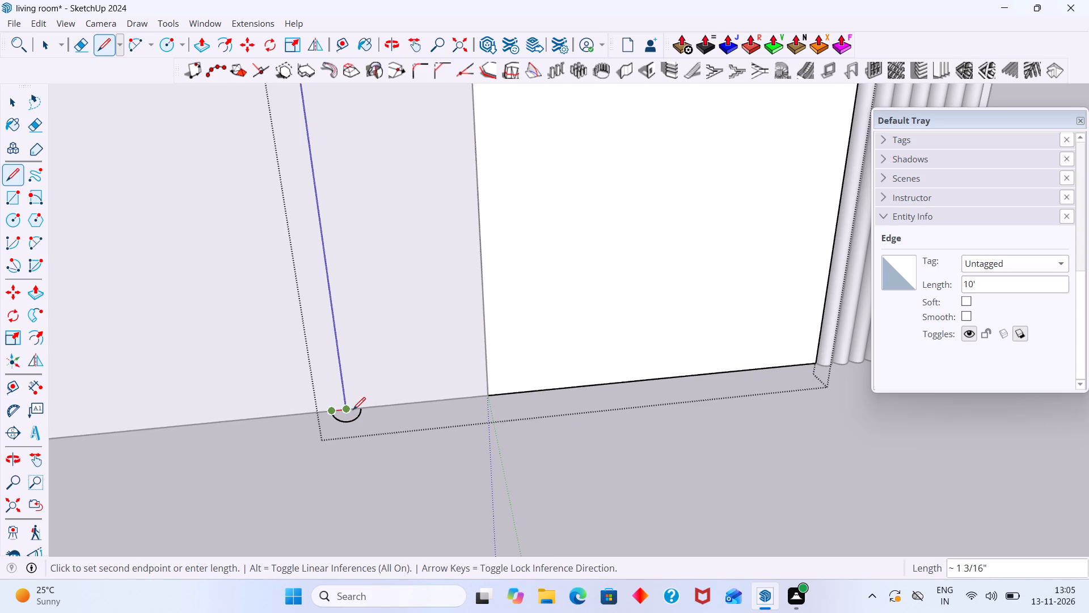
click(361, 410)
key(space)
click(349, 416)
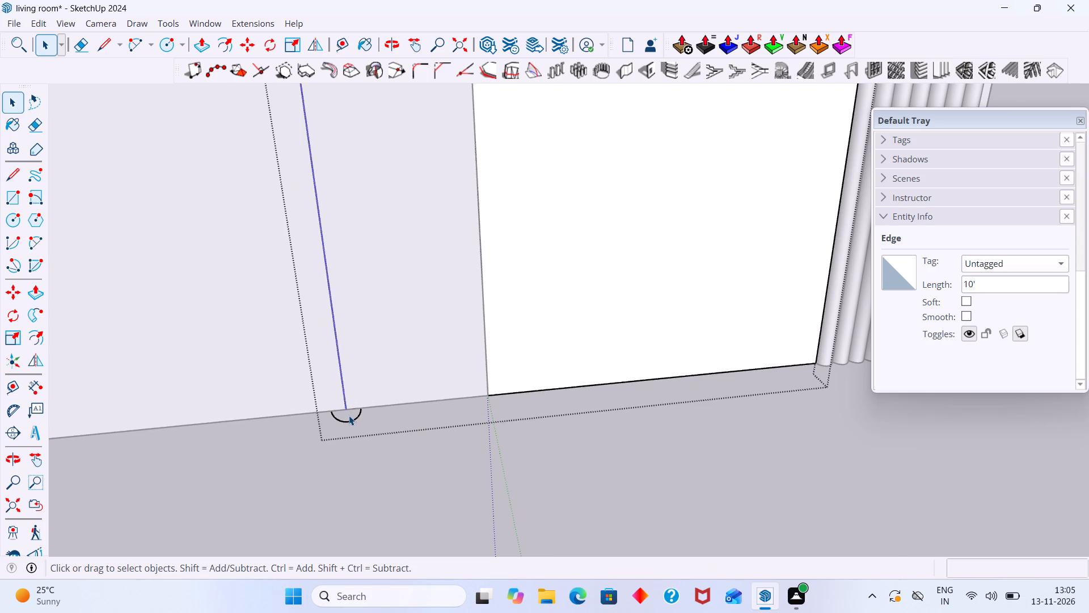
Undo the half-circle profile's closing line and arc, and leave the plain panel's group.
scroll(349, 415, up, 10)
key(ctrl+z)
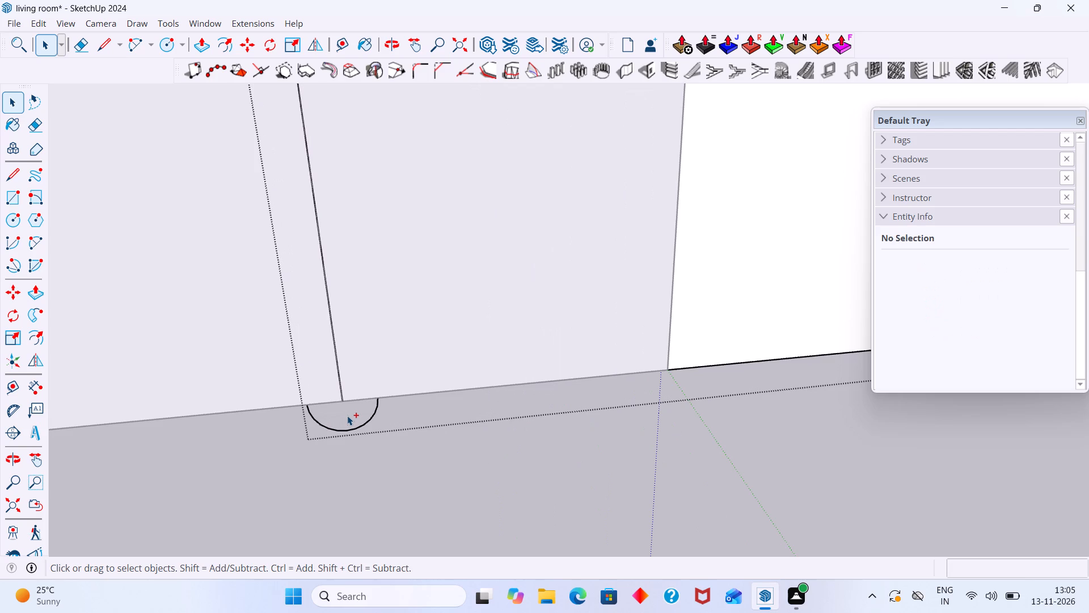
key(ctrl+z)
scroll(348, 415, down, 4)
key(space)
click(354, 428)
Inside the plain panel's group, examine the copied vertical edge along its full height.
scroll(355, 414, down, 6)
scroll(348, 396, up, 2)
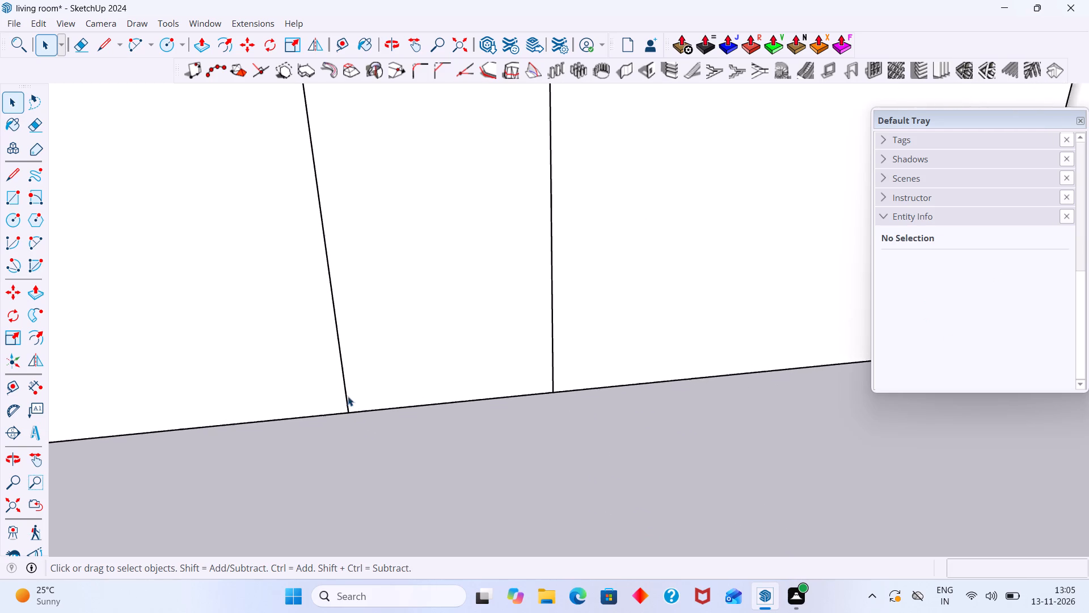
scroll(348, 396, up, 6)
click(346, 392)
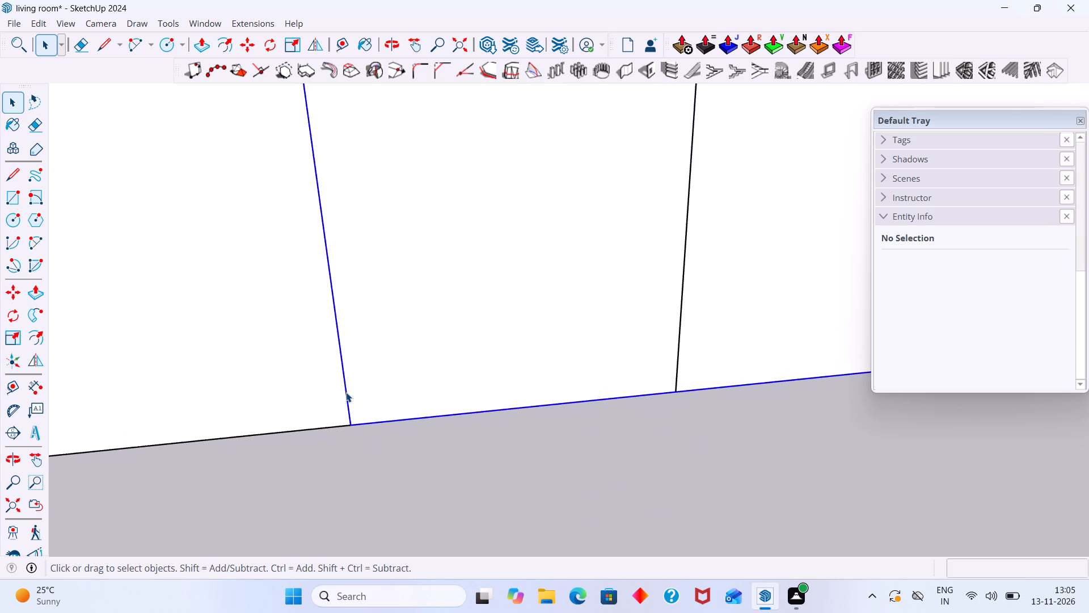
double_click(346, 392)
click(345, 394)
scroll(347, 394, down, 5)
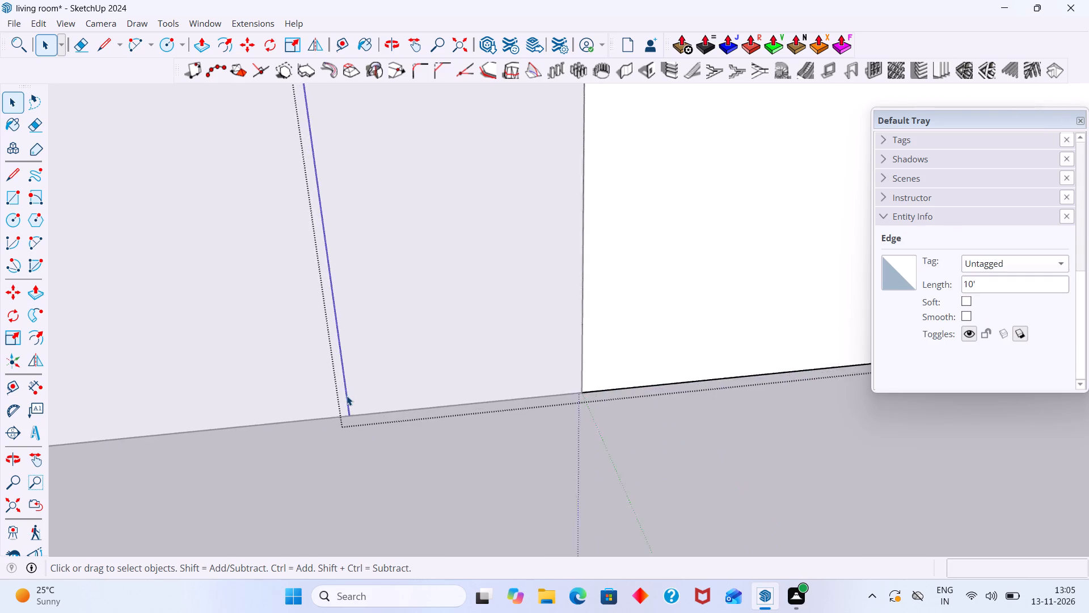
scroll(347, 396, down, 20)
scroll(347, 396, down, 12)
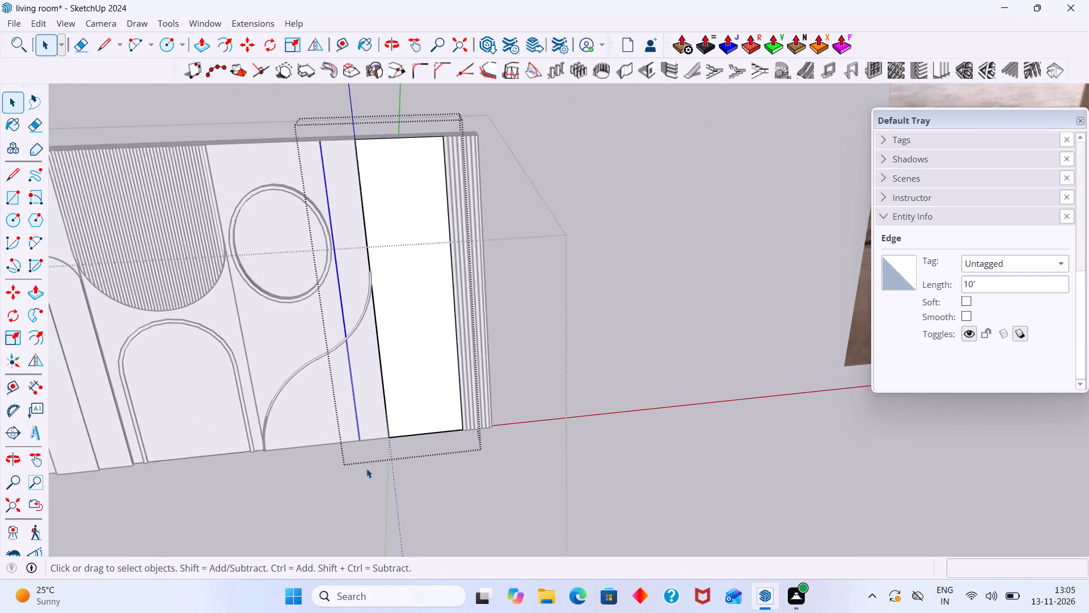
scroll(366, 468, down, 4)
click(377, 490)
Undo the recent edits back to before the vertical line and copied edge between the circle and the plain panel.
key(ctrl+z)
key(ctrl+z)
key(ctrl+z)
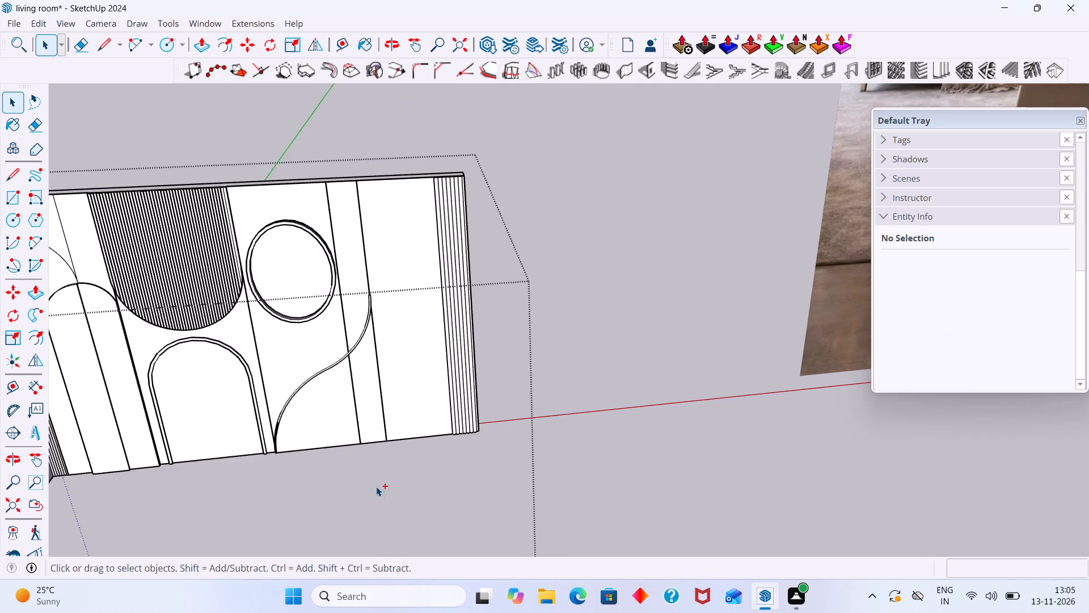
key(ctrl+z)
key(ctrl+z)
key(ctrl+z)
key(ctrl+z)
key(ctrl+z)
key(ctrl+z)
key(ctrl+z)
key(ctrl+z)
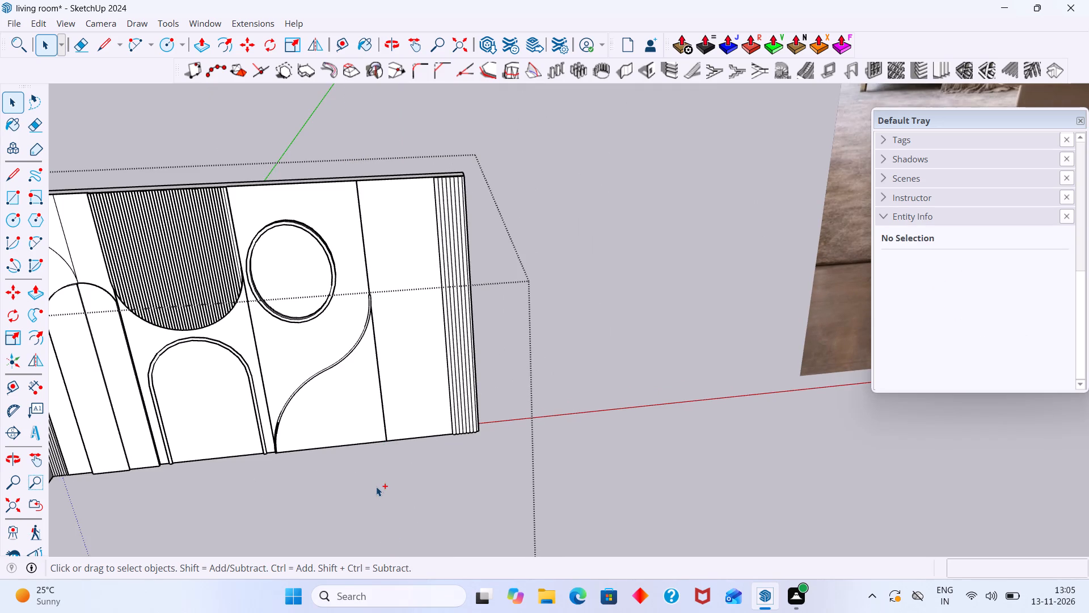
Inside the circle panel's group, draw a 10' vertical line beside the circle from the panel's bottom edge to its top edge.
key(space)
click(370, 414)
scroll(330, 403, up, 5)
double_click(330, 401)
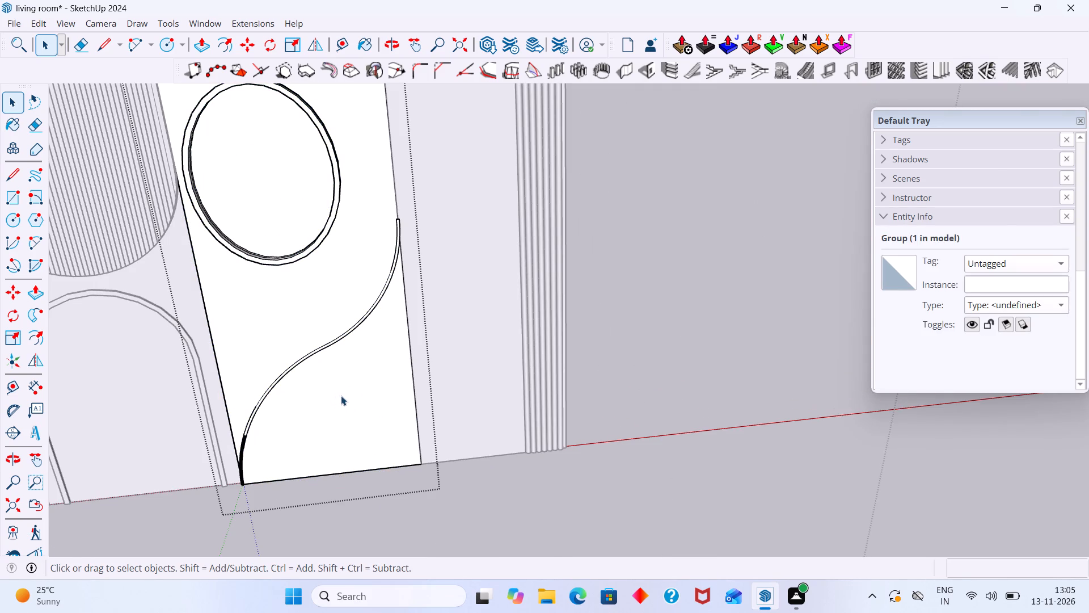
click(341, 396)
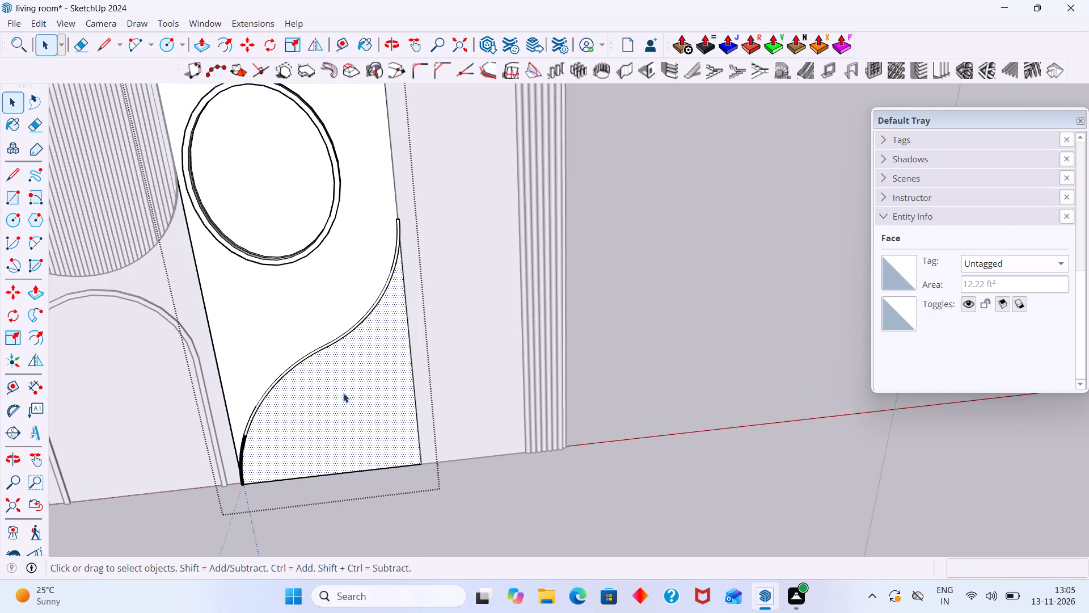
key(l)
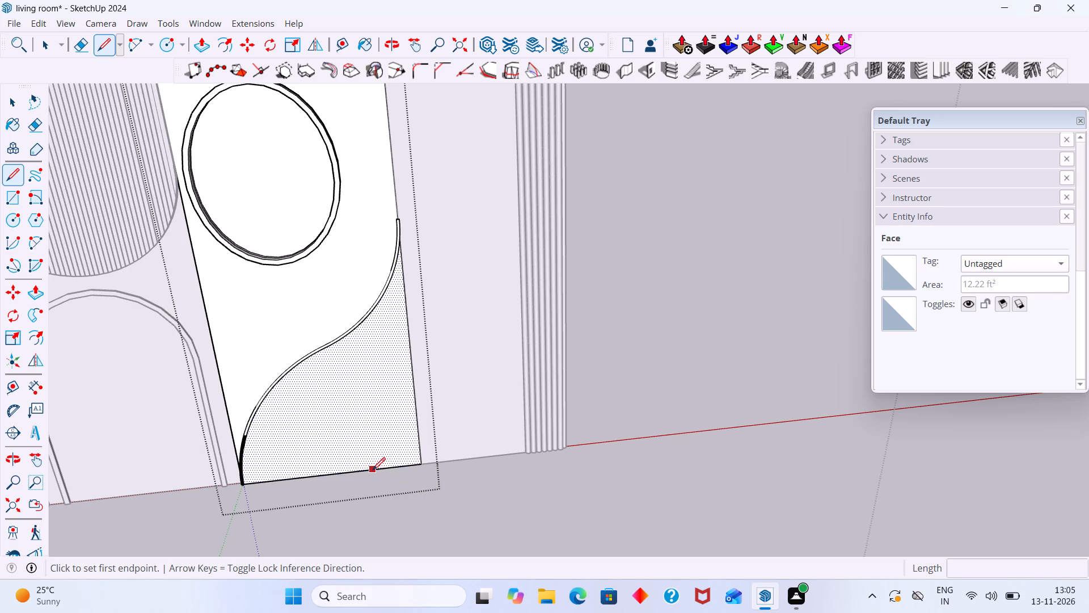
click(373, 470)
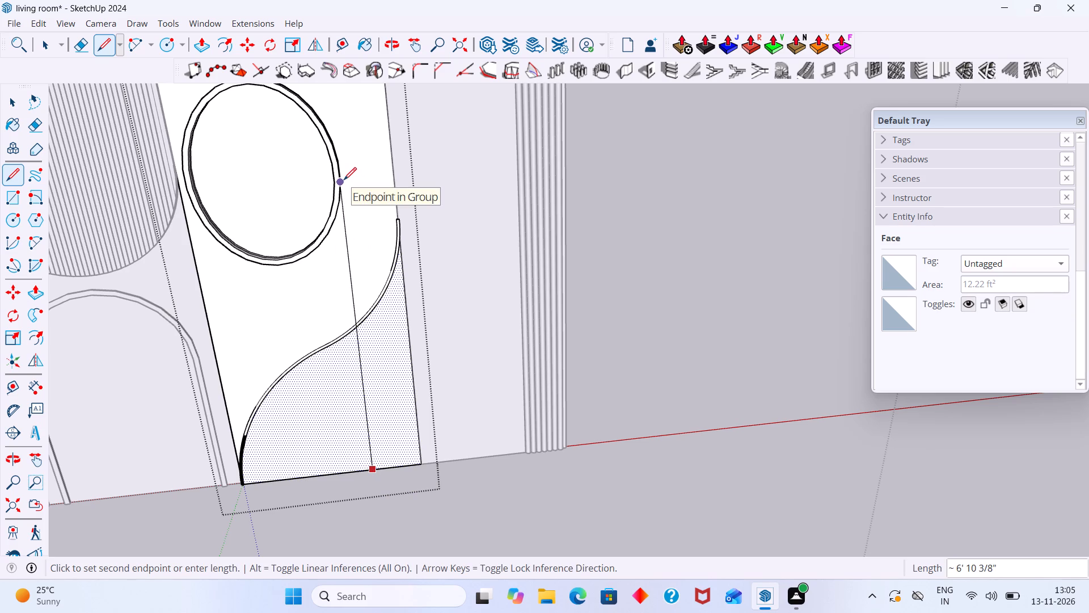
key(Escape)
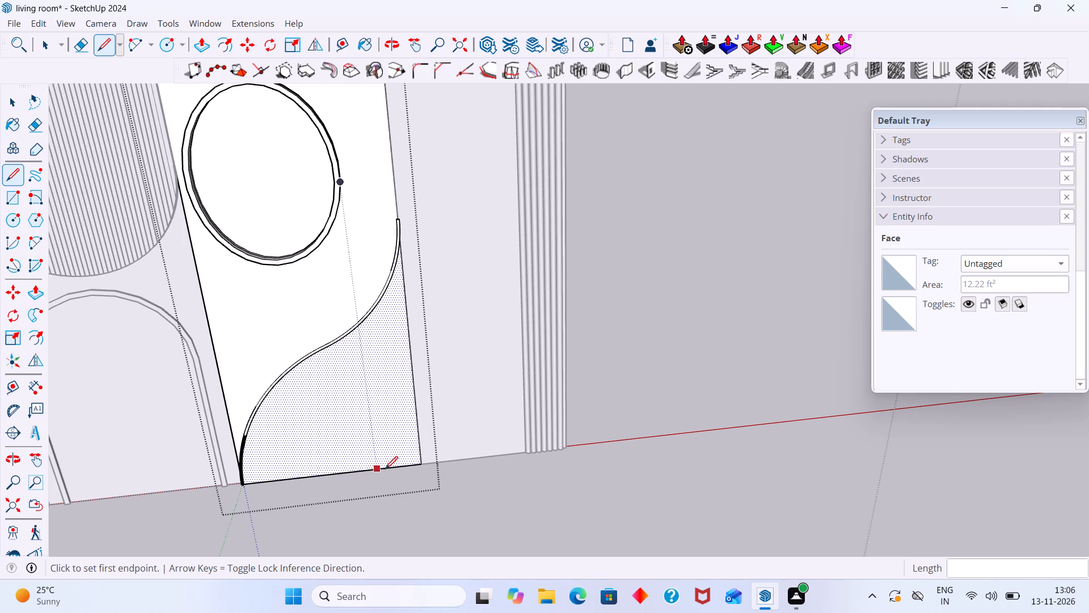
scroll(385, 468, up, 3)
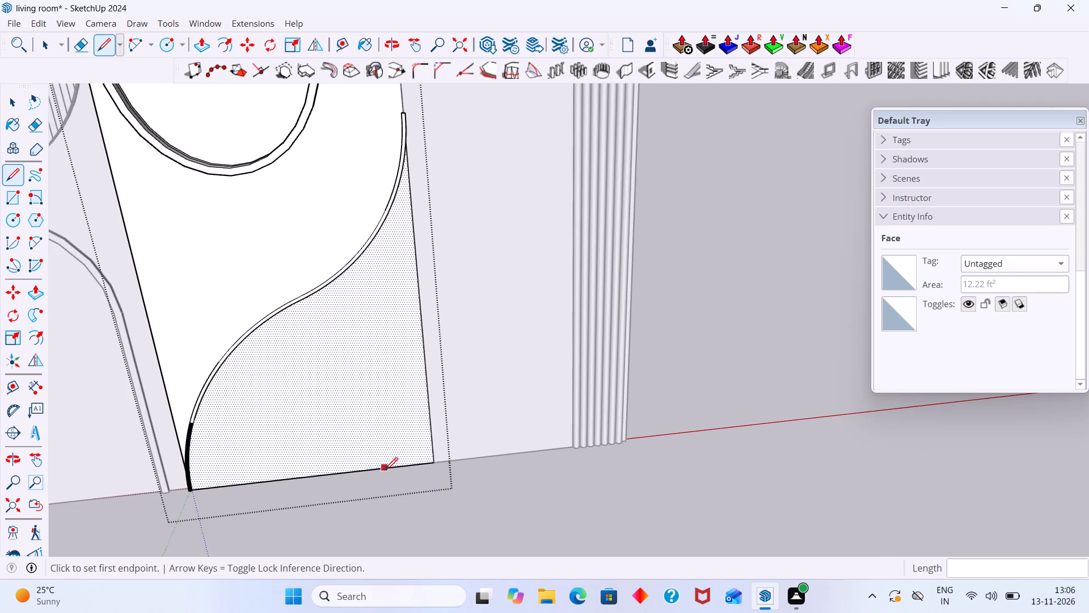
click(385, 470)
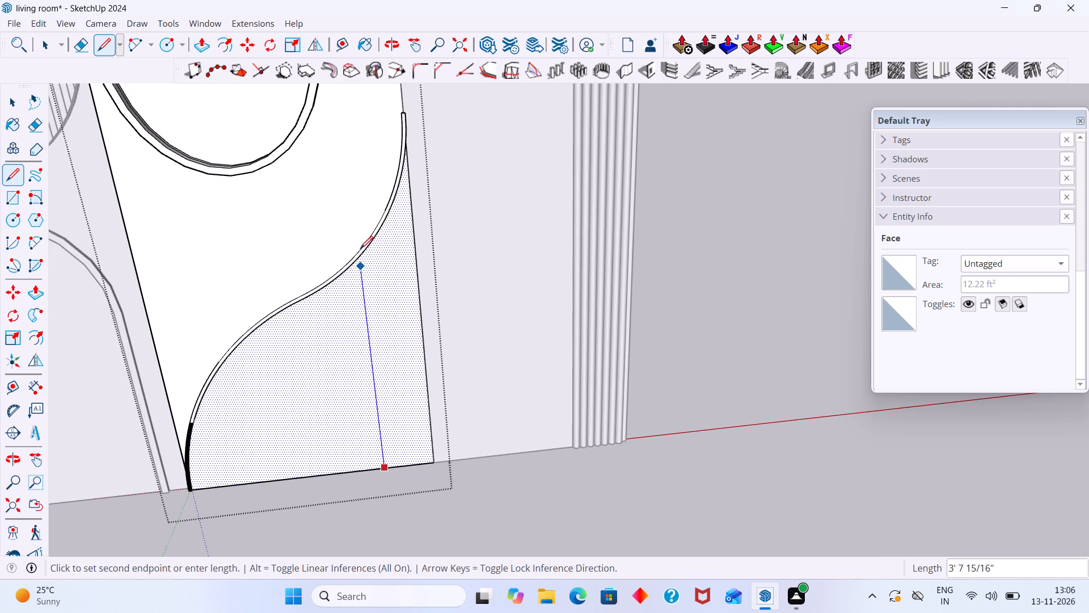
scroll(357, 233, down, 7)
shift+middle_drag(365, 218, 381, 402)
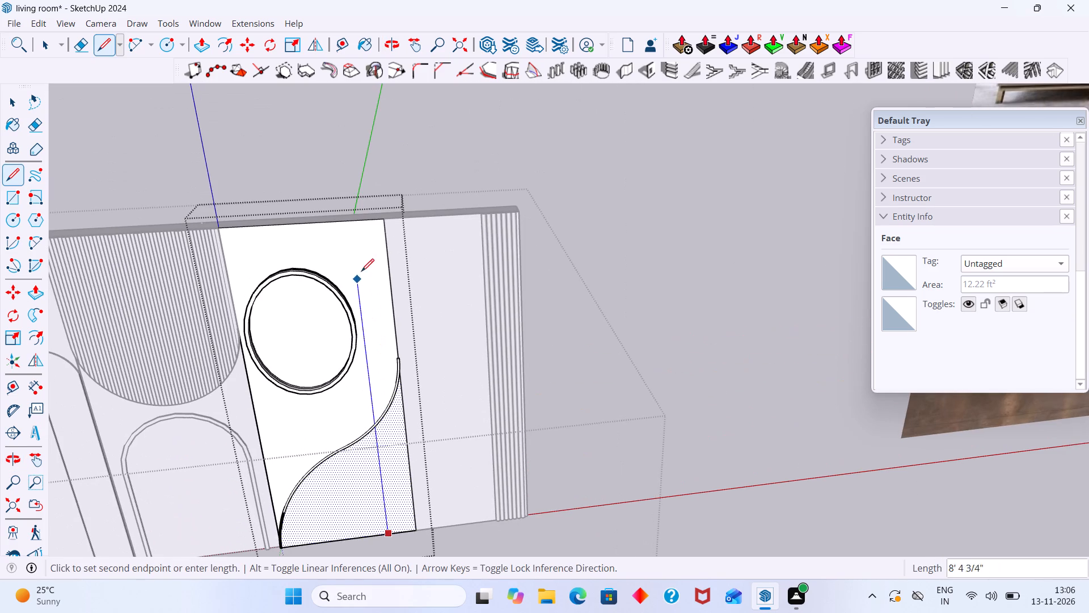
click(351, 221)
key(space)
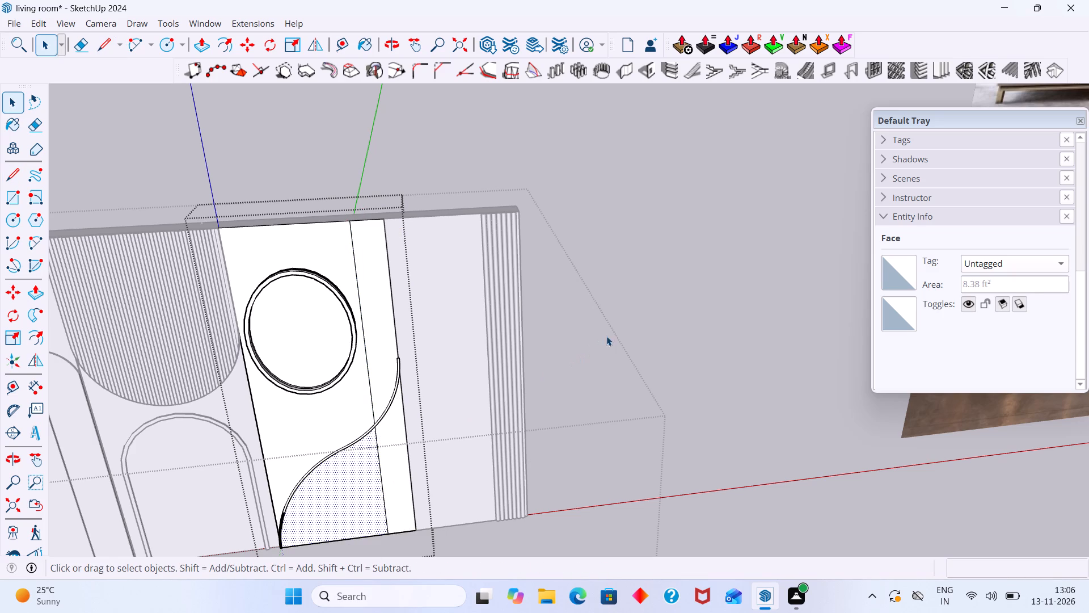
click(647, 308)
Examine the faces and the edge along the new vertical line in the circle panel's group.
click(375, 379)
triple_click(378, 379)
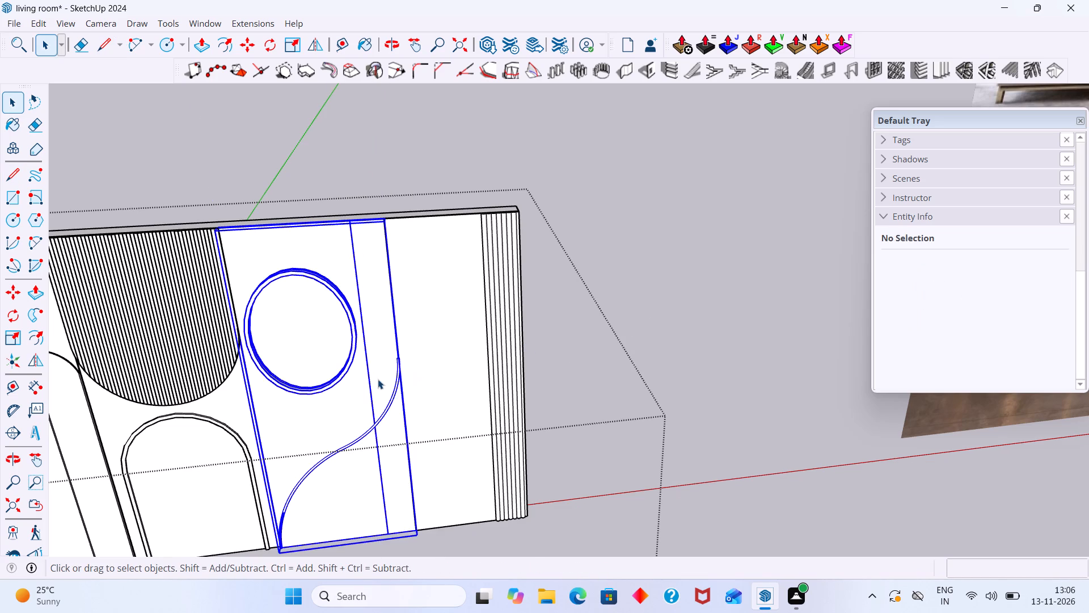
click(380, 380)
click(389, 419)
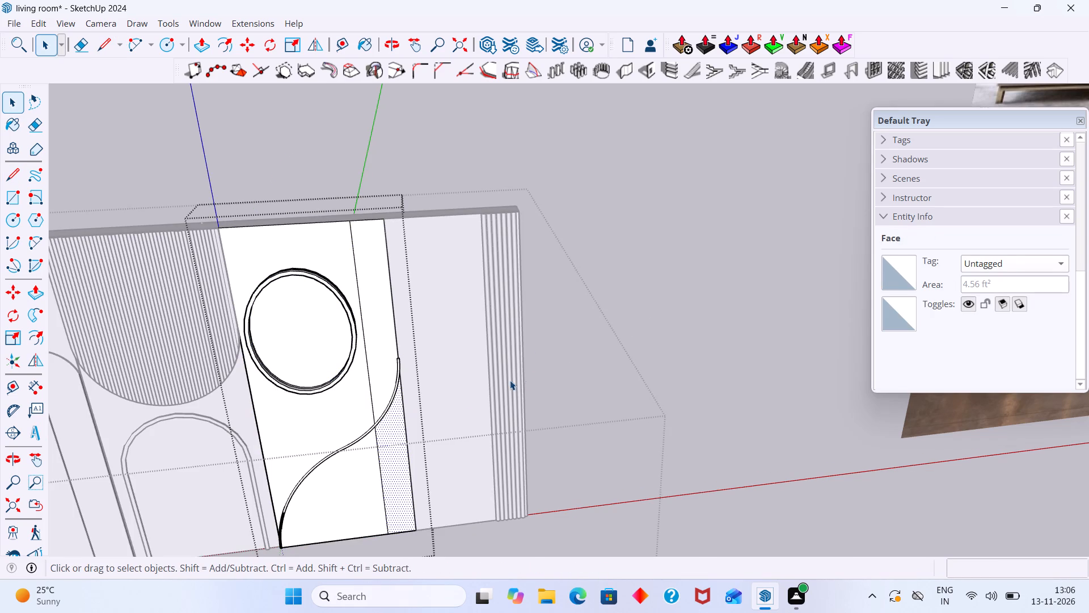
click(655, 308)
scroll(463, 393, down, 7)
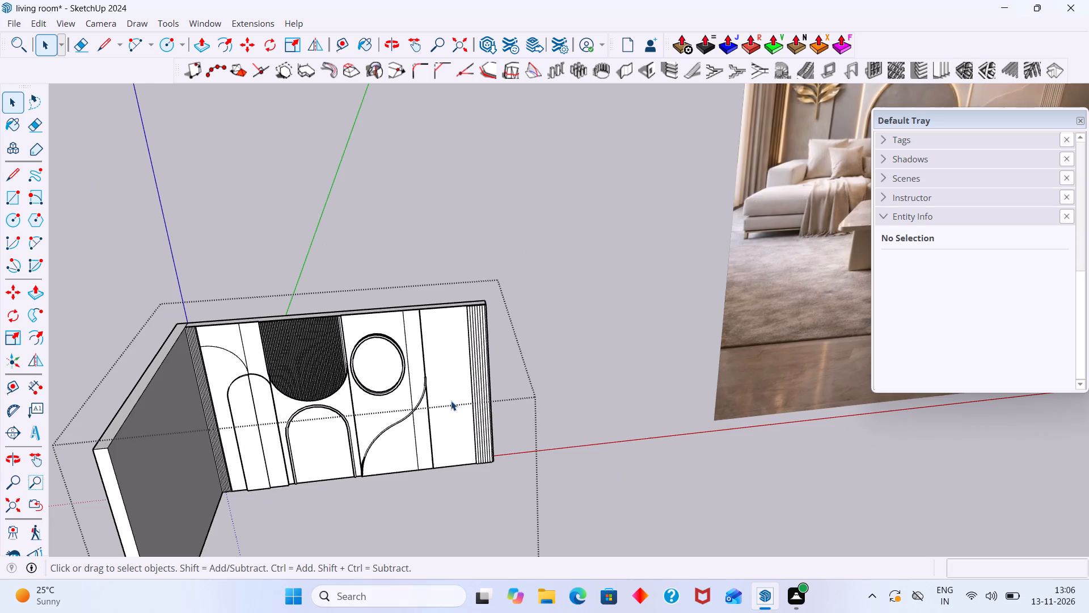
middle_drag(444, 401, 271, 433)
scroll(231, 505, up, 10)
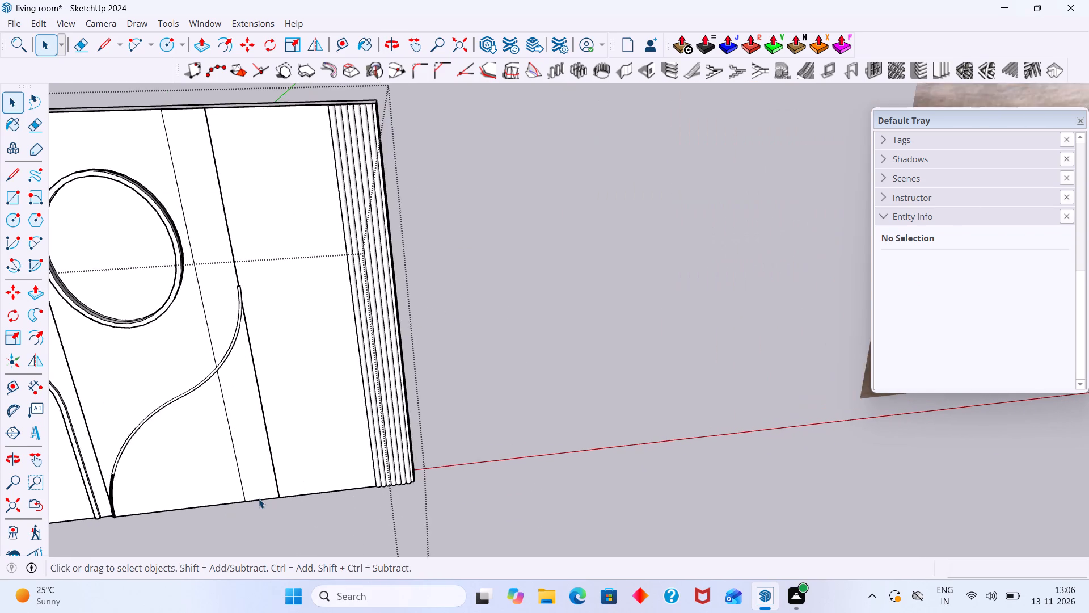
scroll(259, 498, up, 10)
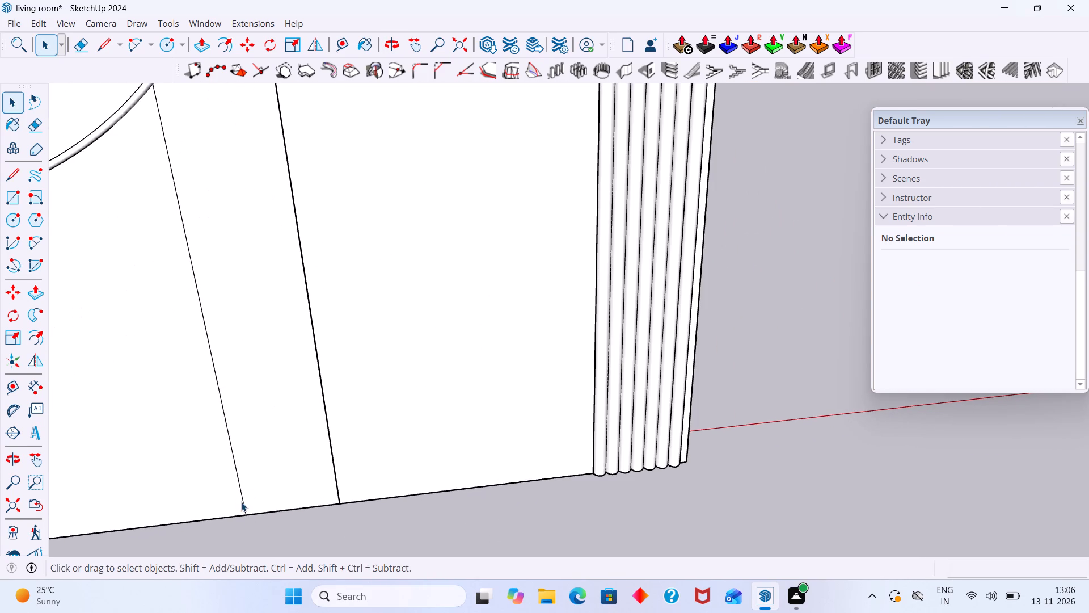
click(241, 502)
double_click(242, 505)
click(246, 506)
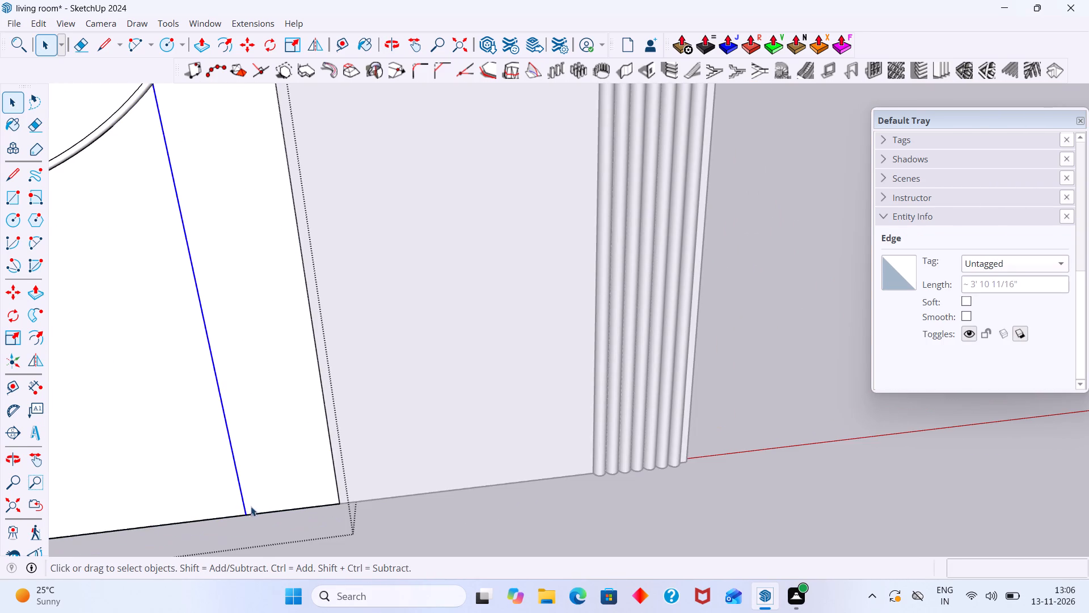
scroll(251, 506, down, 7)
click(659, 393)
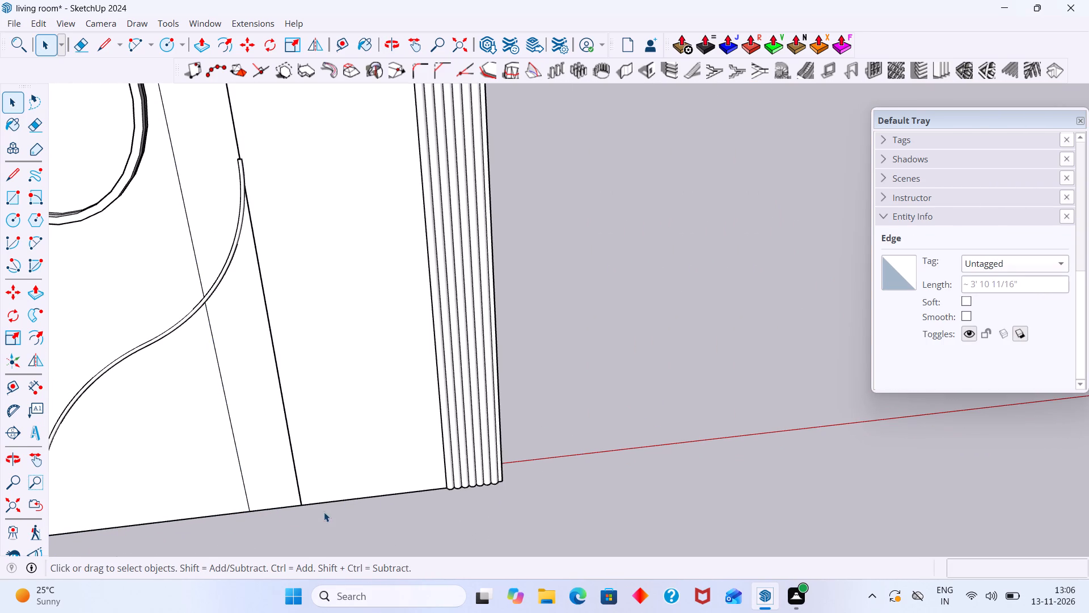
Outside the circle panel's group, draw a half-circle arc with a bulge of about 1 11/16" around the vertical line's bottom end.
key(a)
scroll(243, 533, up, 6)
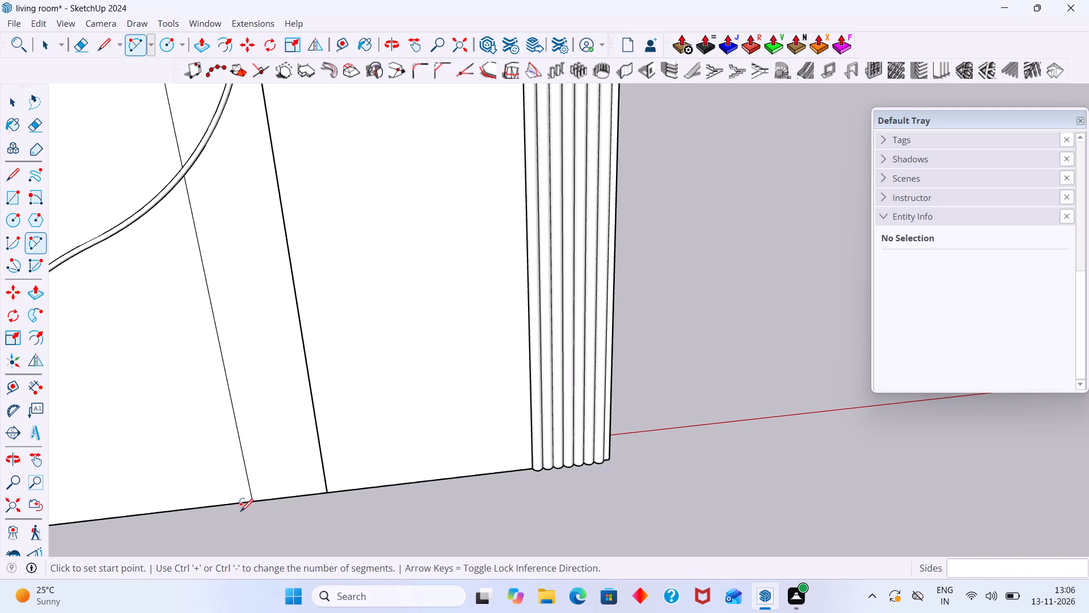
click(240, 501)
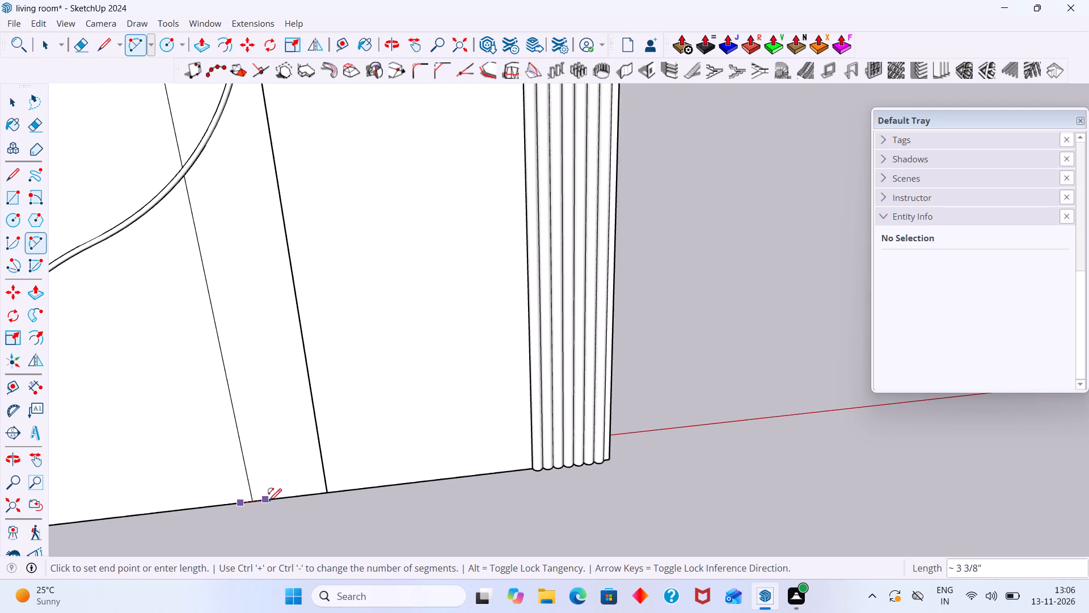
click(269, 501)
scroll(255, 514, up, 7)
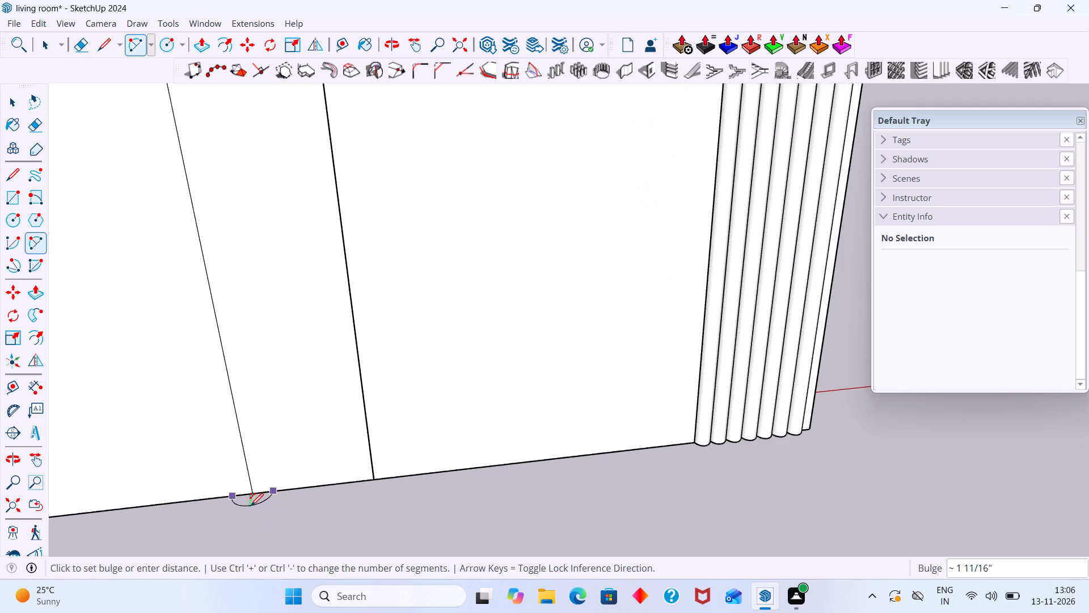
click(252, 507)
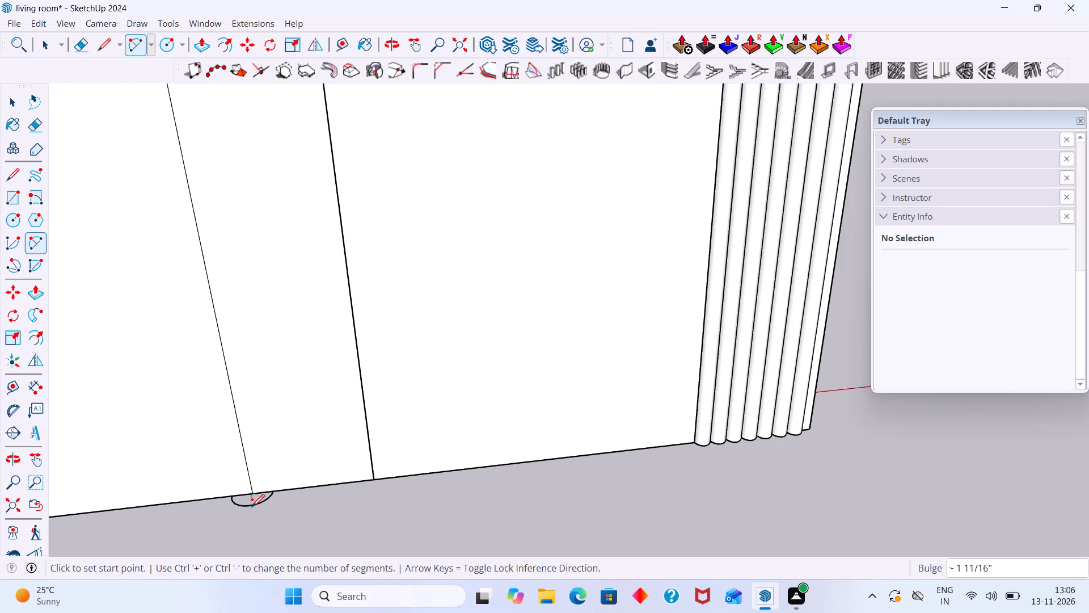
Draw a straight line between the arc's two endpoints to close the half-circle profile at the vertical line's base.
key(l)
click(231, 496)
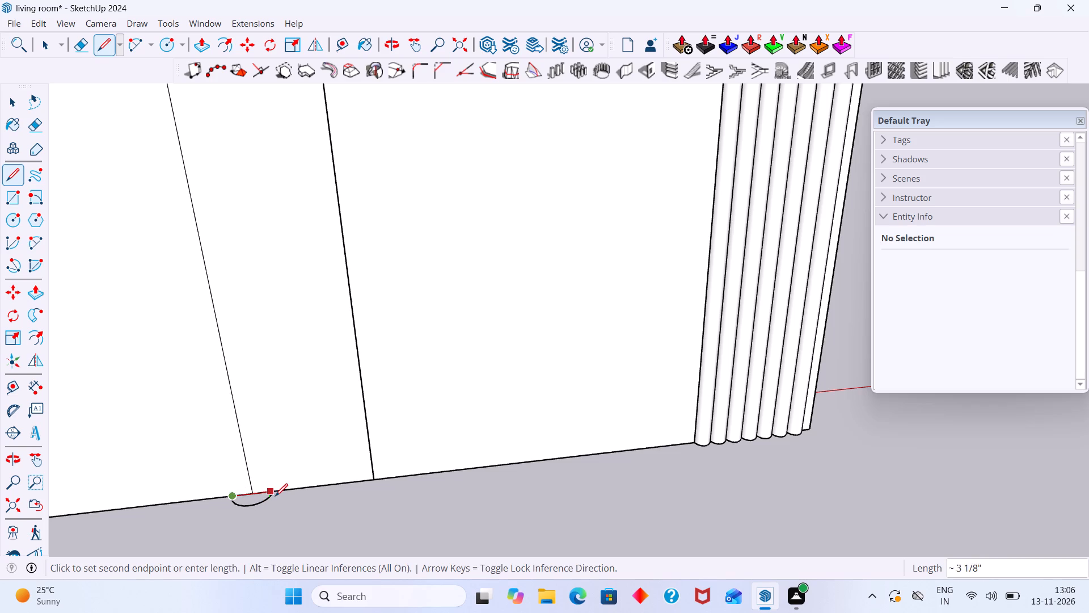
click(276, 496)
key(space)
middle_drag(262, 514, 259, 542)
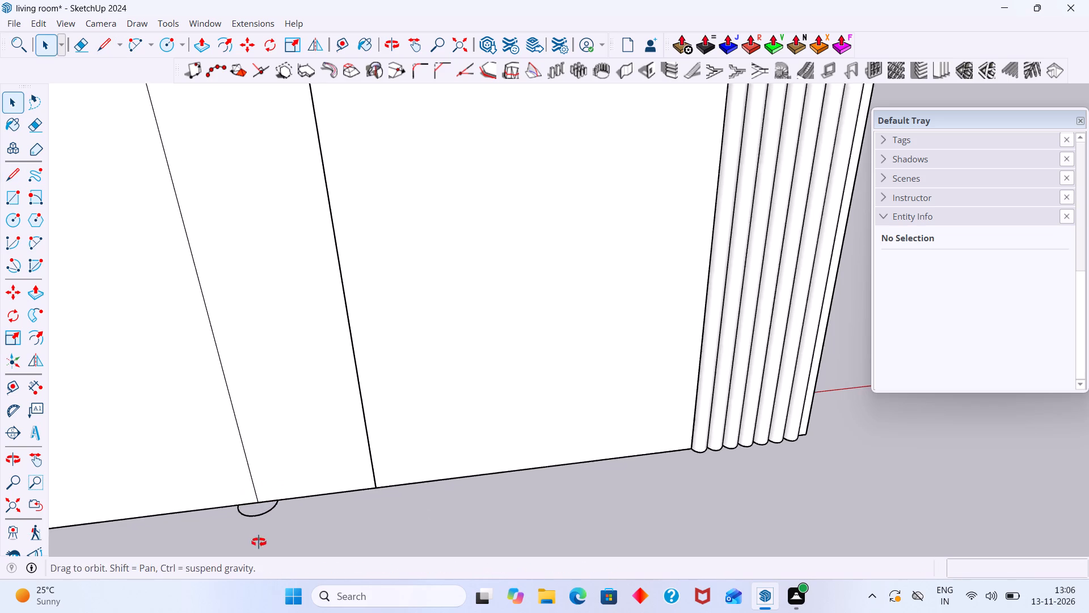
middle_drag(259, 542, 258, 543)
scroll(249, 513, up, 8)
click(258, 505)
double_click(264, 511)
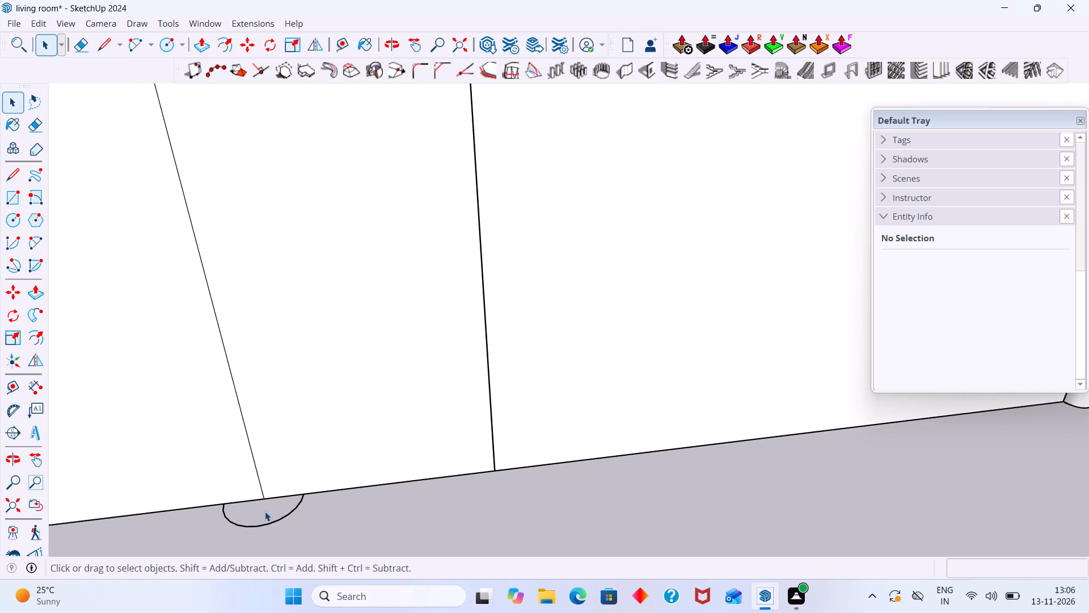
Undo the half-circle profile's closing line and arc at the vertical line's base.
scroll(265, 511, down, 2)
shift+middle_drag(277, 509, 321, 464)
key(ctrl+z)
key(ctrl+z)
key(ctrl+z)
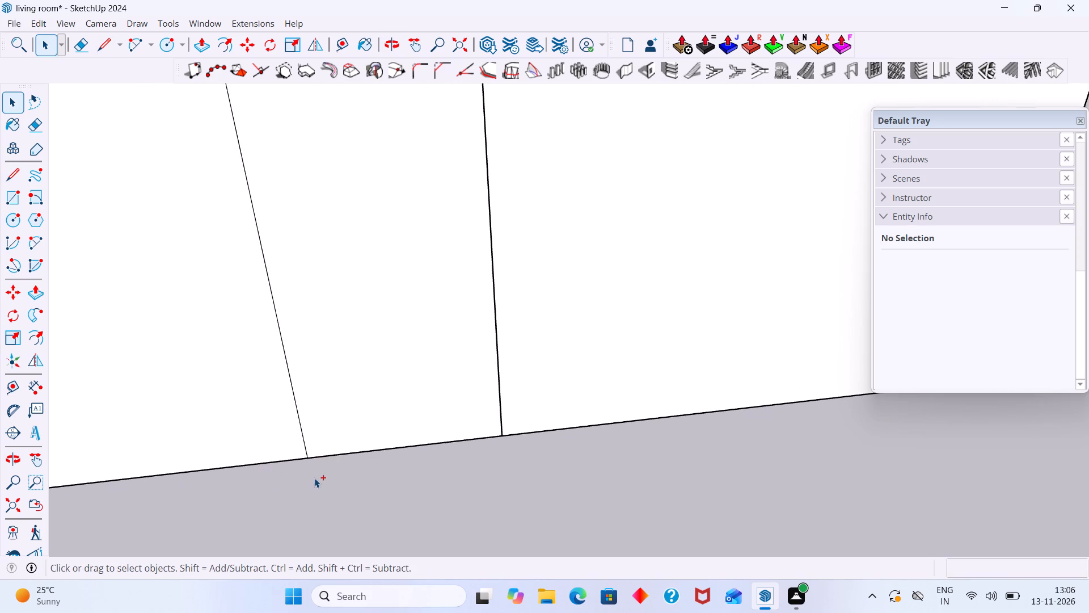
Inside the circle panel's group, draw an arc with a bulge of about 15/16" across the vertical line, just above its bottom end.
click(336, 422)
double_click(332, 421)
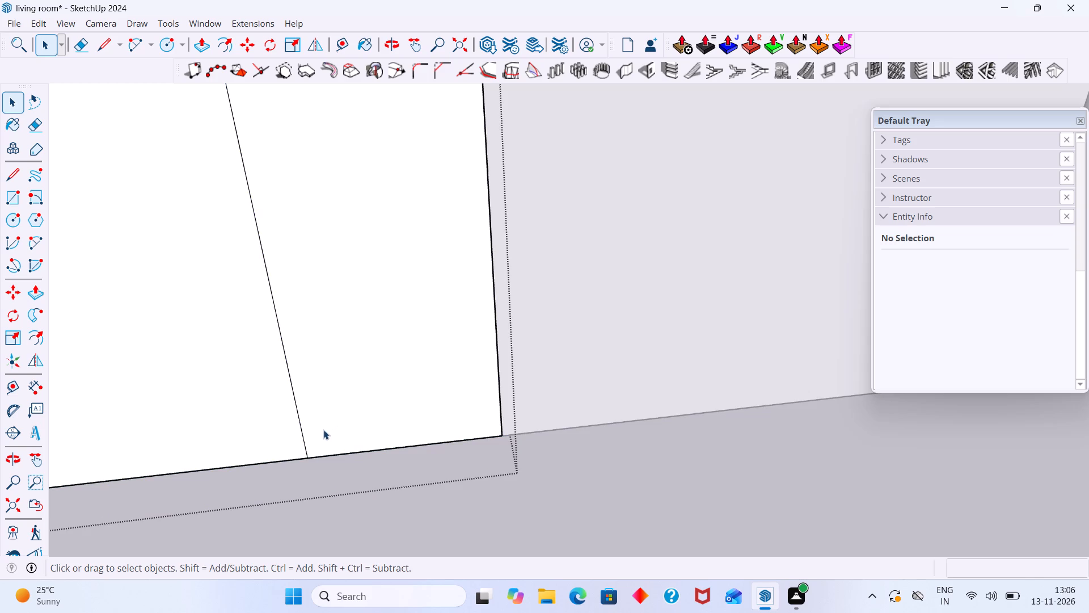
click(323, 430)
key(a)
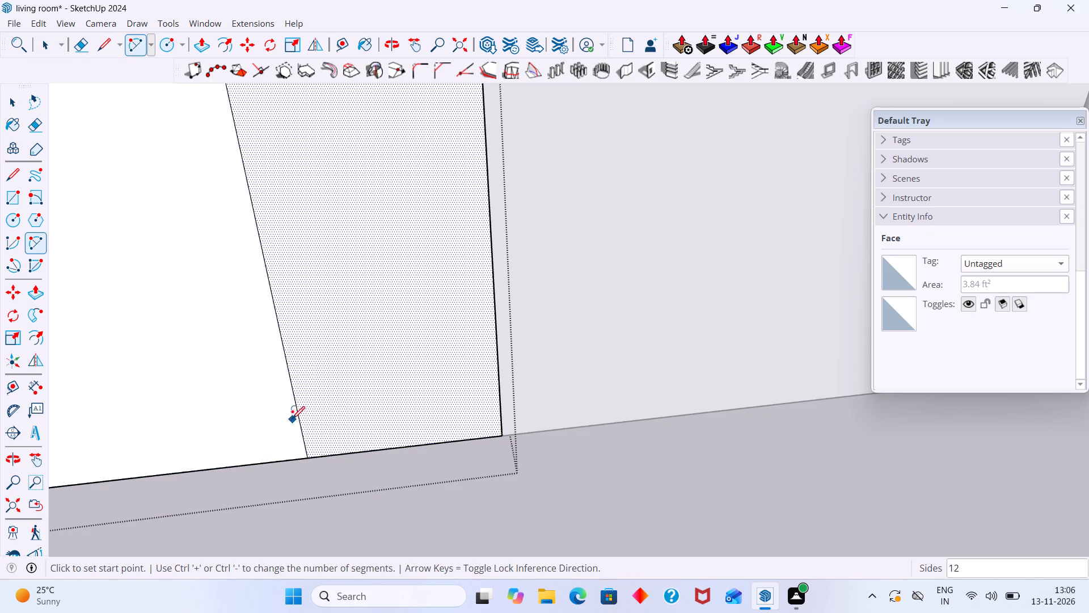
click(318, 409)
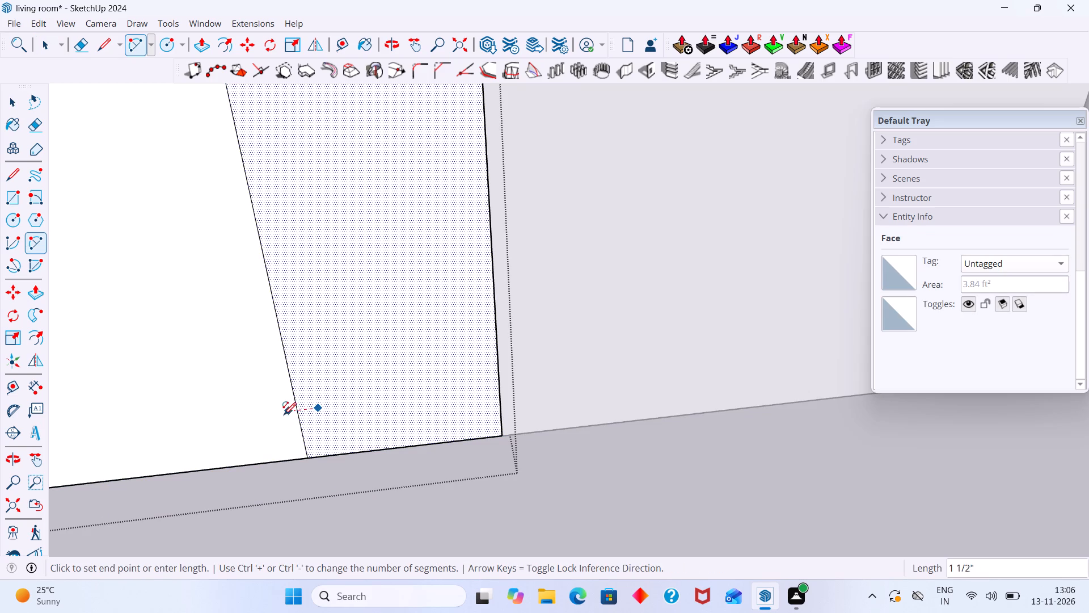
click(280, 415)
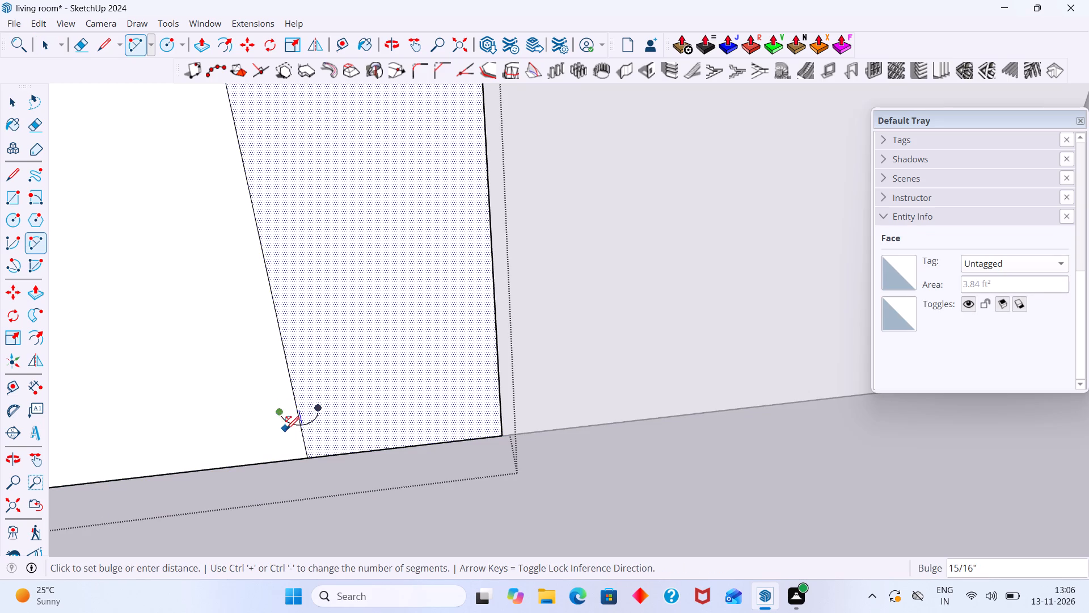
click(272, 425)
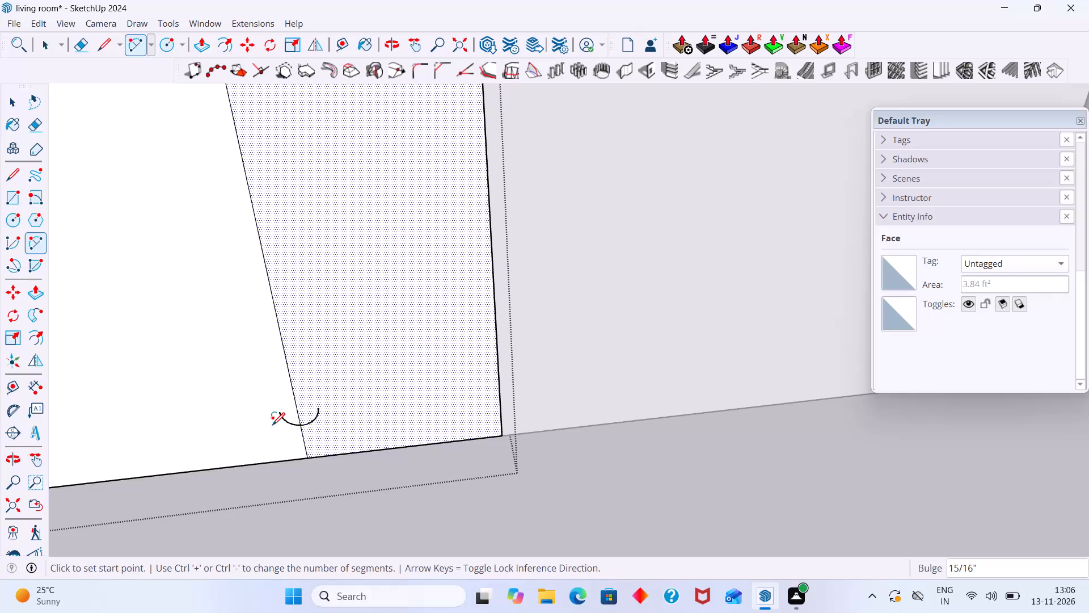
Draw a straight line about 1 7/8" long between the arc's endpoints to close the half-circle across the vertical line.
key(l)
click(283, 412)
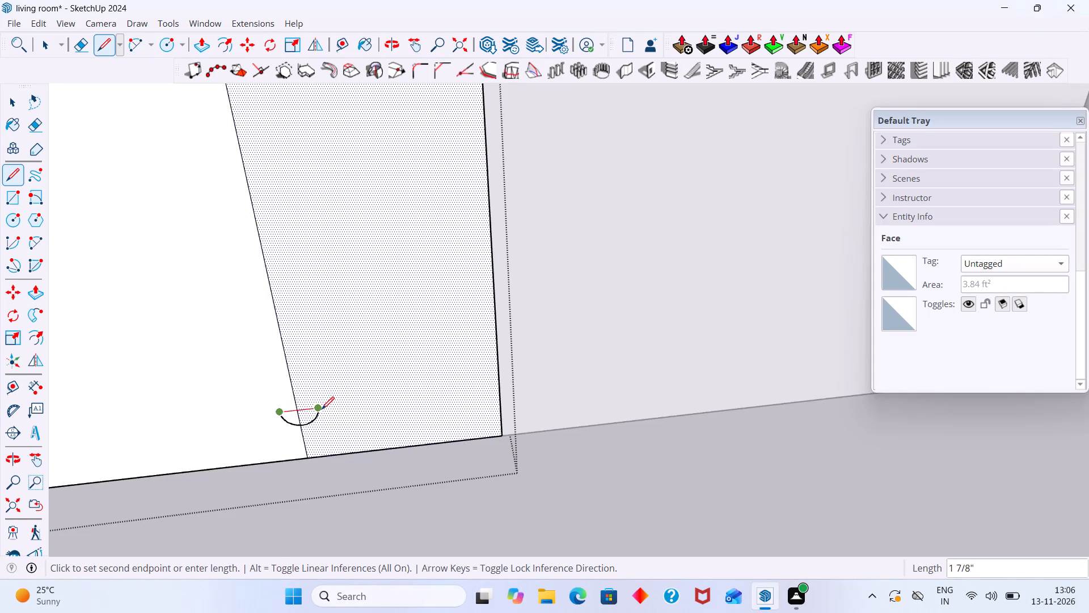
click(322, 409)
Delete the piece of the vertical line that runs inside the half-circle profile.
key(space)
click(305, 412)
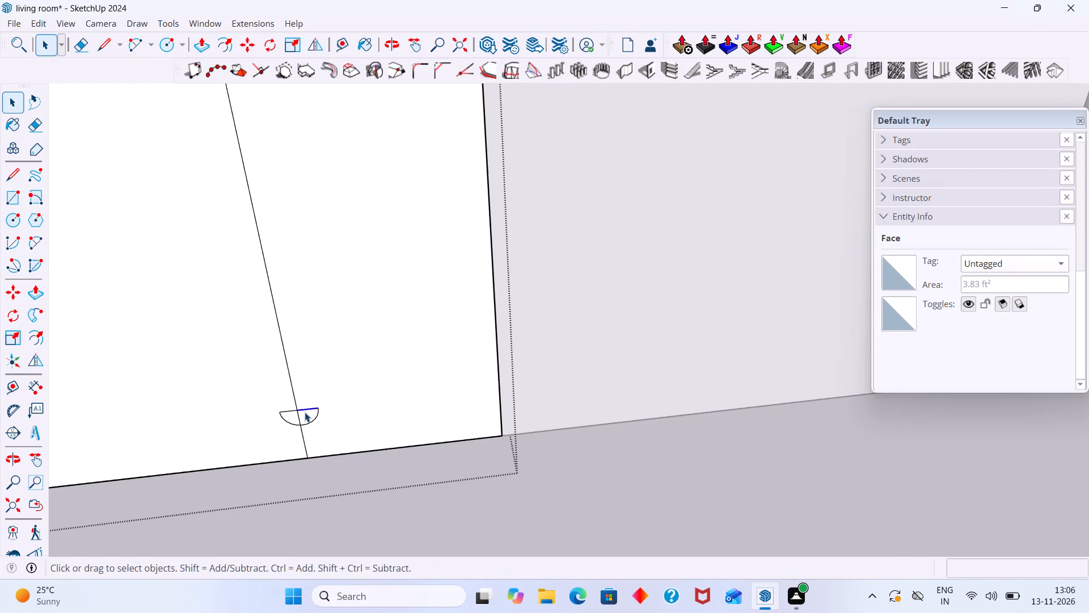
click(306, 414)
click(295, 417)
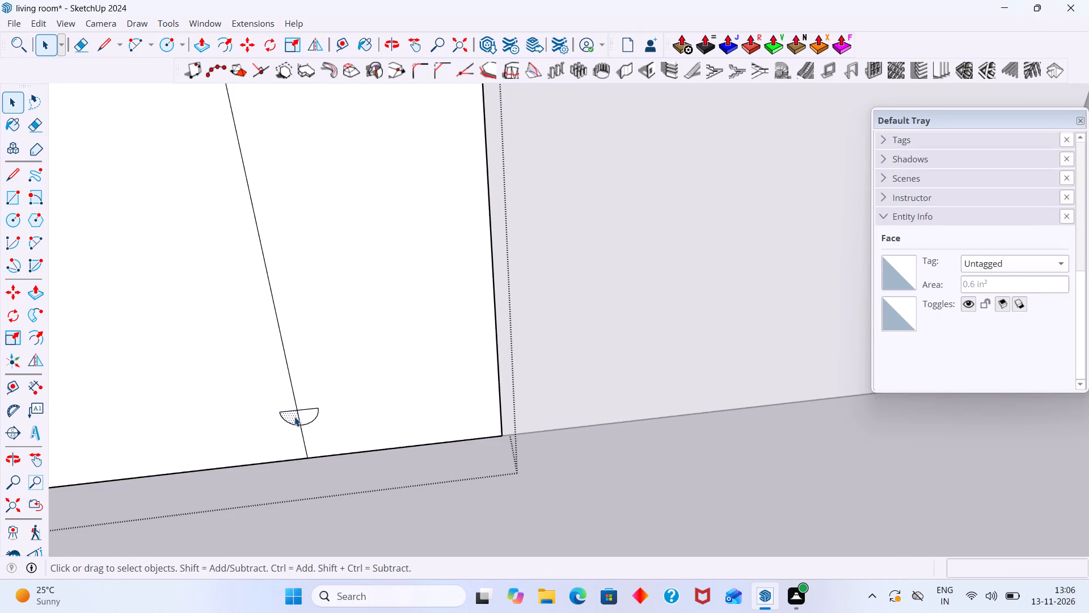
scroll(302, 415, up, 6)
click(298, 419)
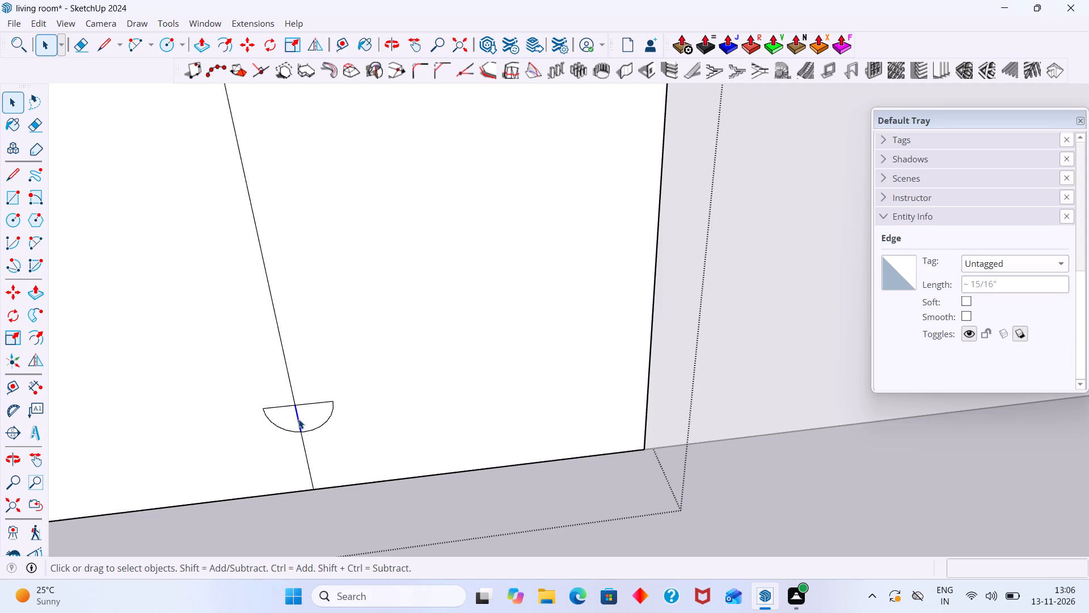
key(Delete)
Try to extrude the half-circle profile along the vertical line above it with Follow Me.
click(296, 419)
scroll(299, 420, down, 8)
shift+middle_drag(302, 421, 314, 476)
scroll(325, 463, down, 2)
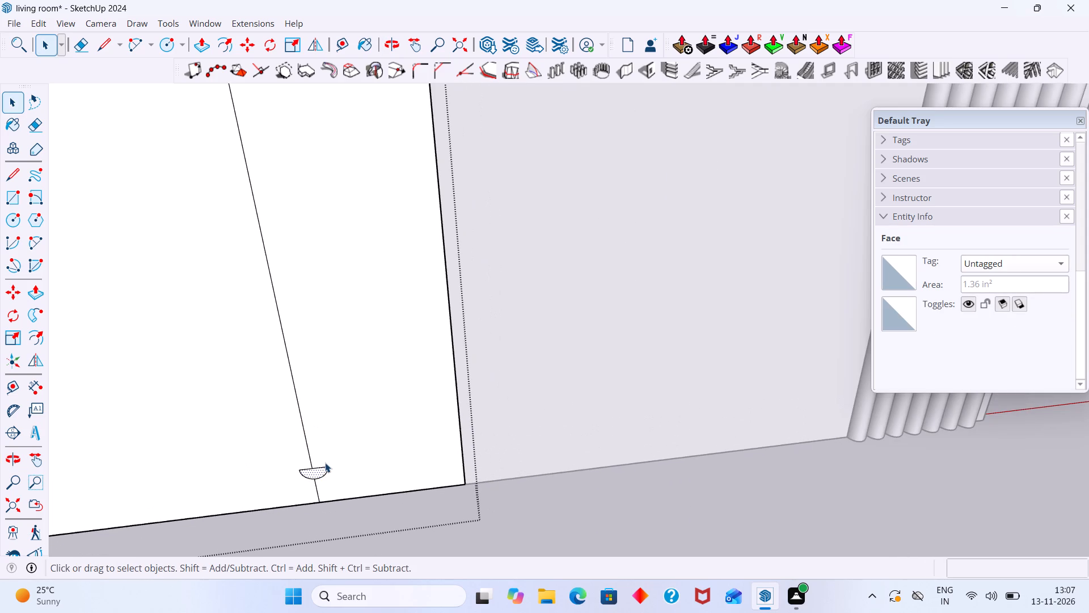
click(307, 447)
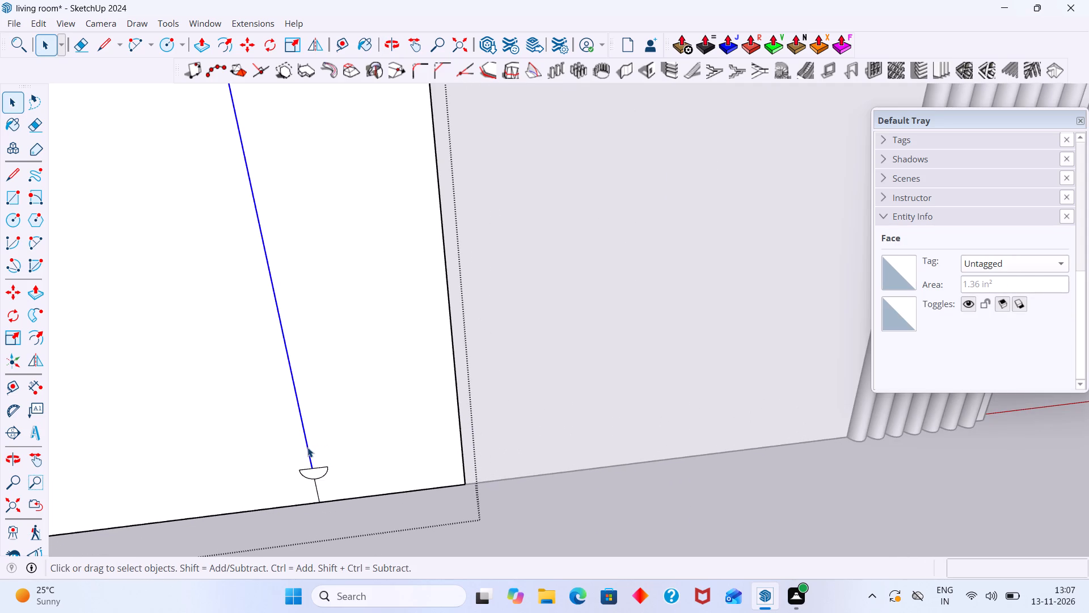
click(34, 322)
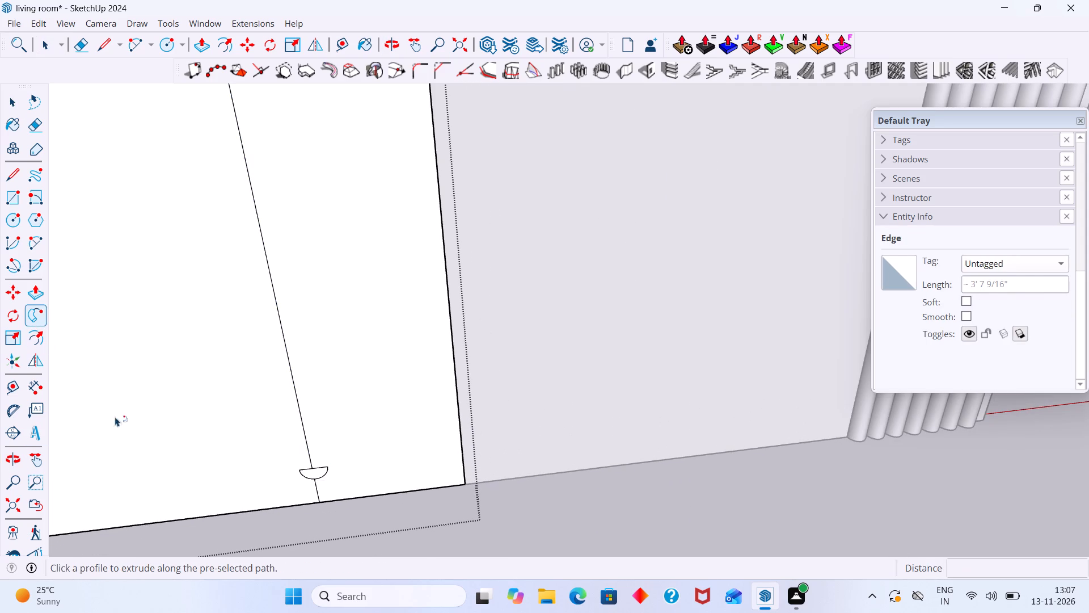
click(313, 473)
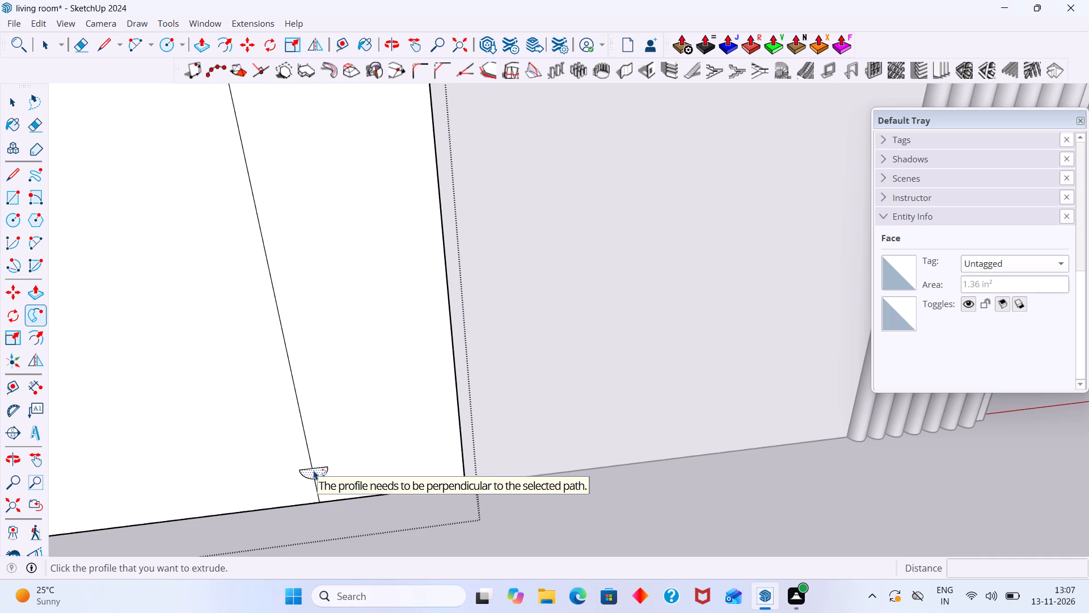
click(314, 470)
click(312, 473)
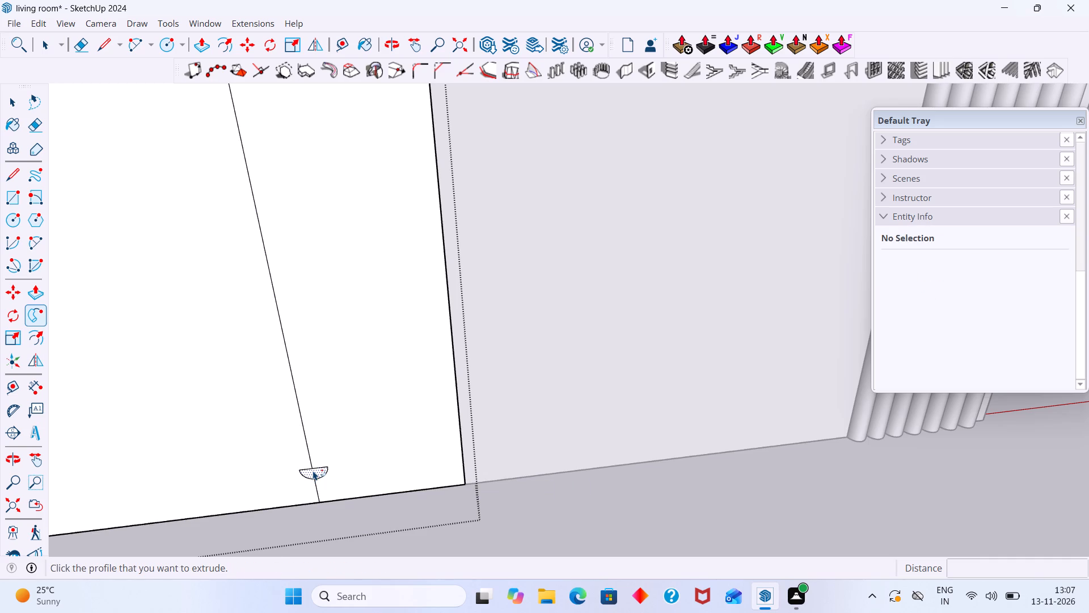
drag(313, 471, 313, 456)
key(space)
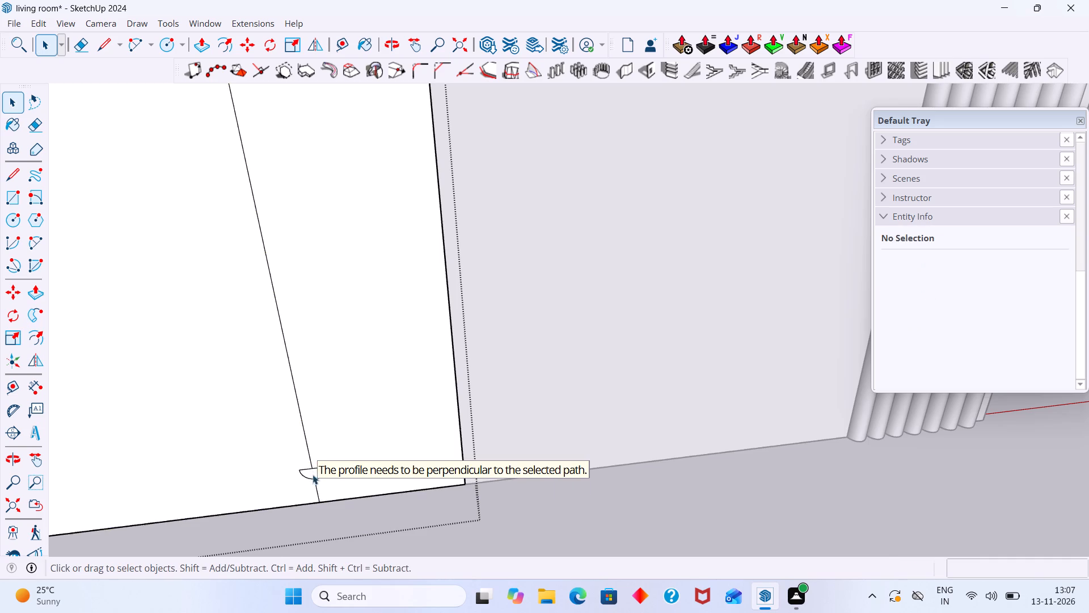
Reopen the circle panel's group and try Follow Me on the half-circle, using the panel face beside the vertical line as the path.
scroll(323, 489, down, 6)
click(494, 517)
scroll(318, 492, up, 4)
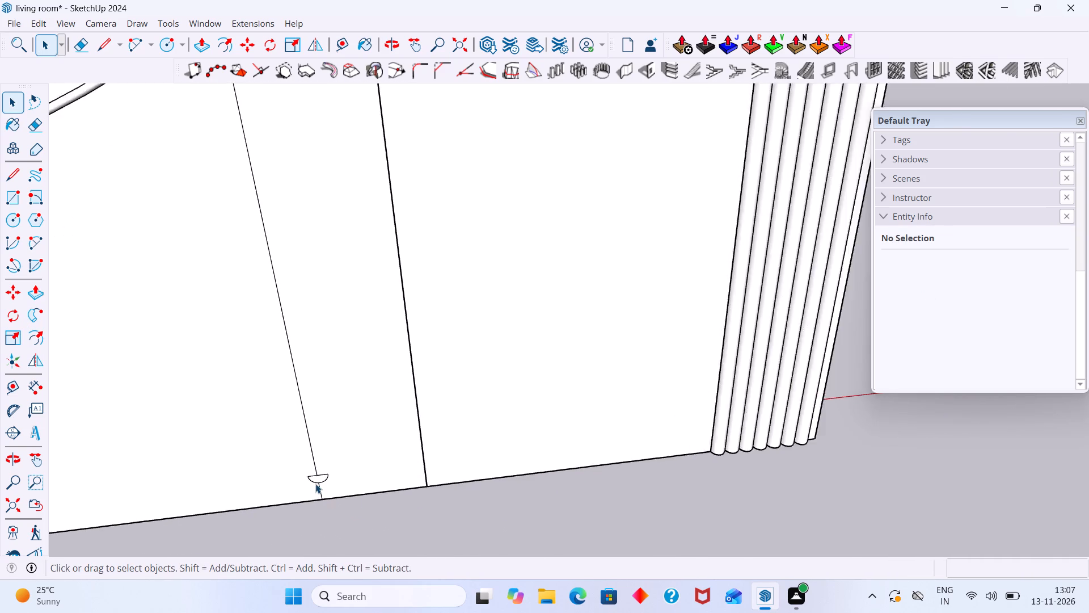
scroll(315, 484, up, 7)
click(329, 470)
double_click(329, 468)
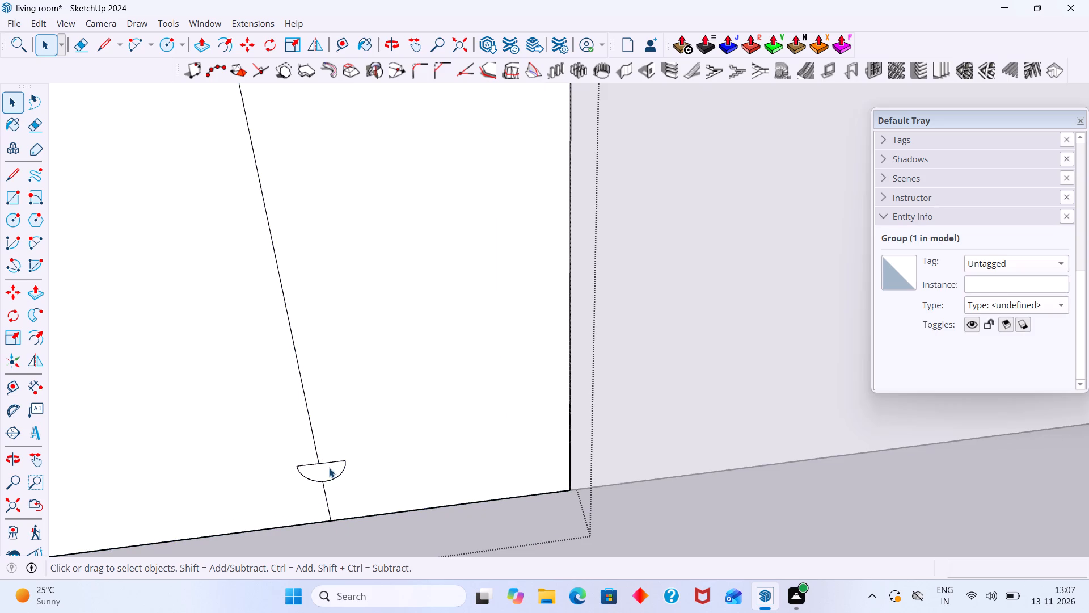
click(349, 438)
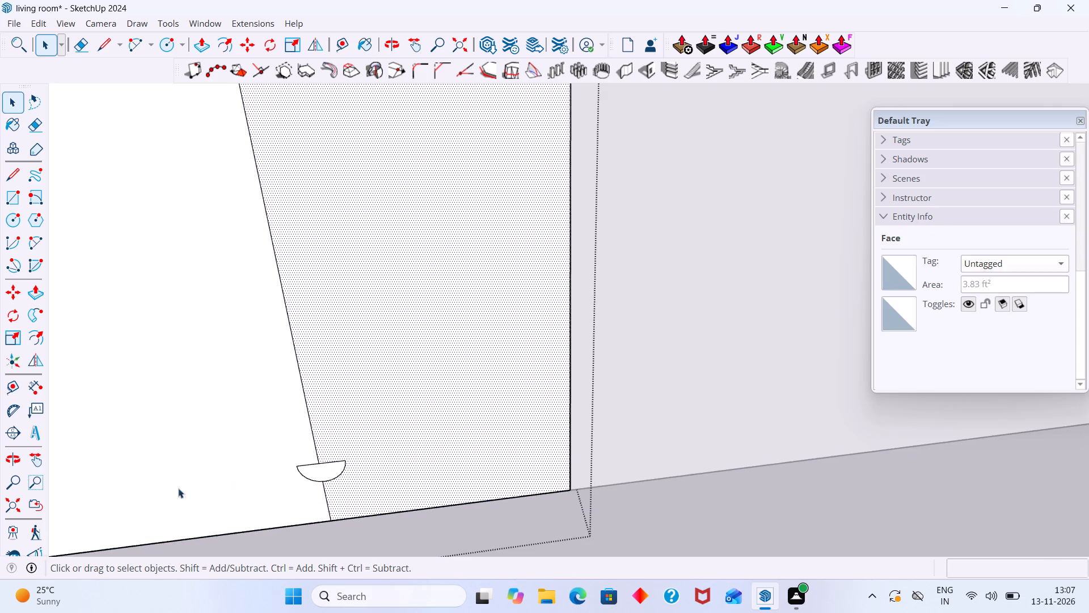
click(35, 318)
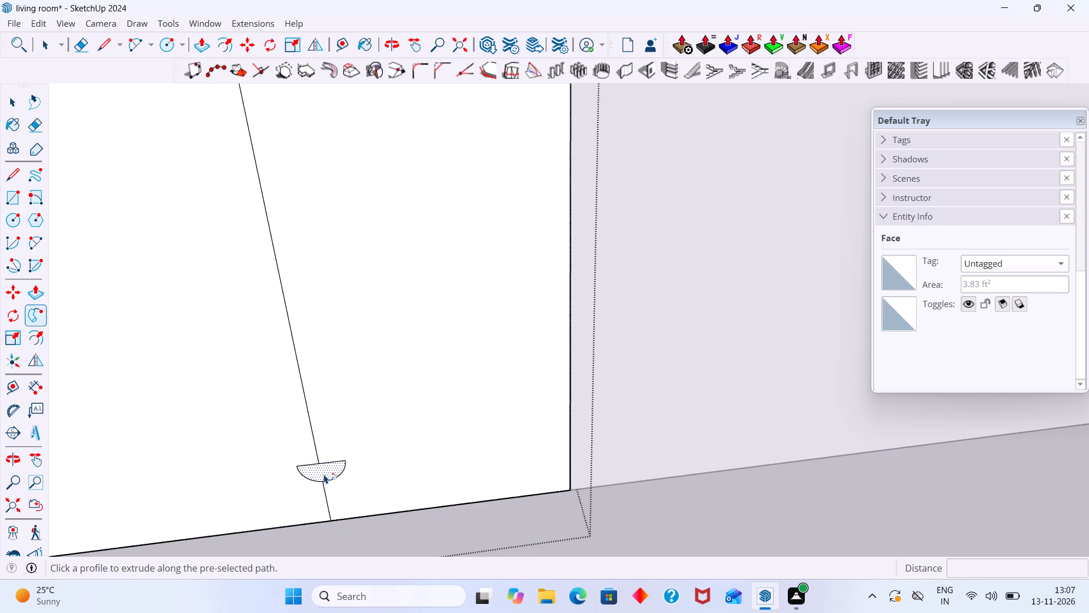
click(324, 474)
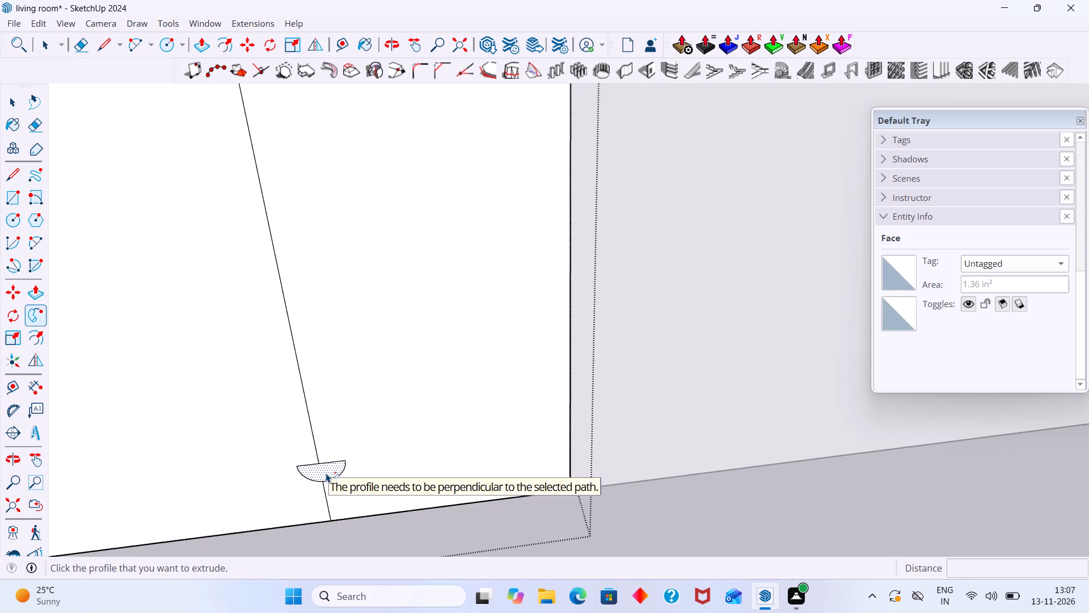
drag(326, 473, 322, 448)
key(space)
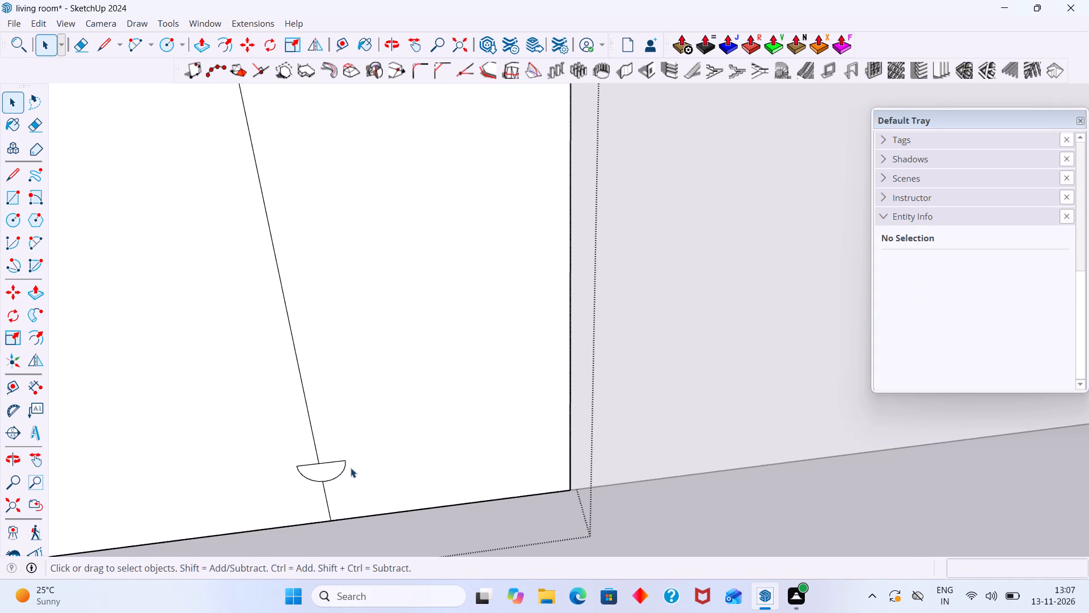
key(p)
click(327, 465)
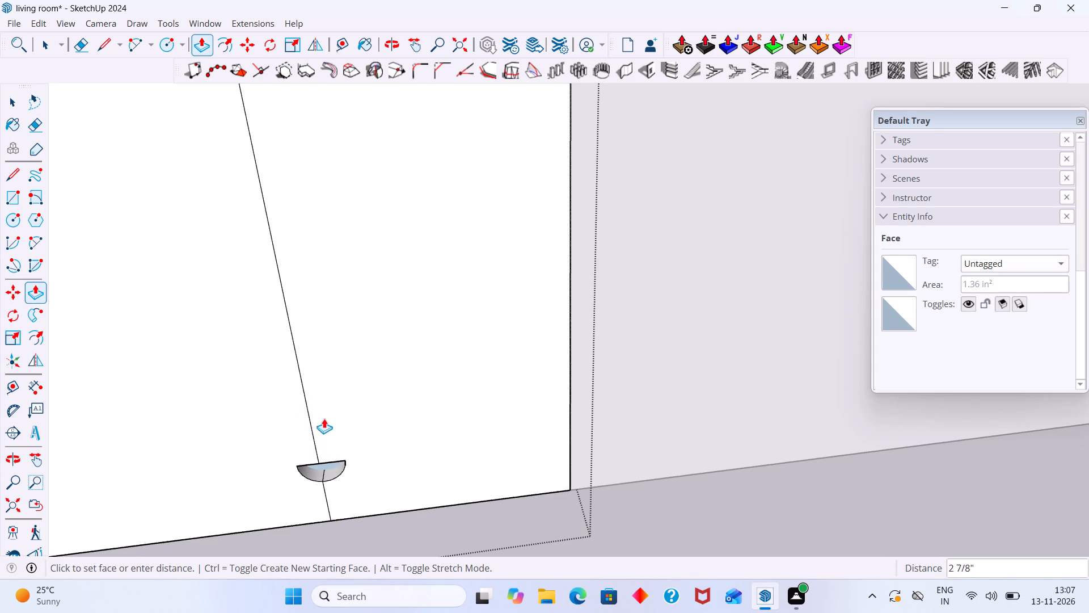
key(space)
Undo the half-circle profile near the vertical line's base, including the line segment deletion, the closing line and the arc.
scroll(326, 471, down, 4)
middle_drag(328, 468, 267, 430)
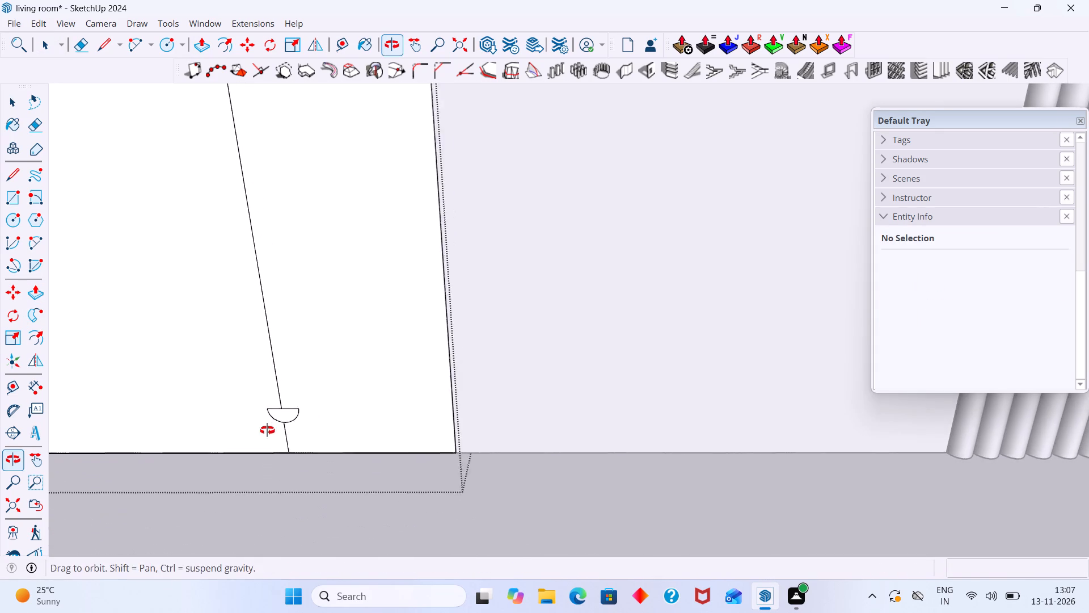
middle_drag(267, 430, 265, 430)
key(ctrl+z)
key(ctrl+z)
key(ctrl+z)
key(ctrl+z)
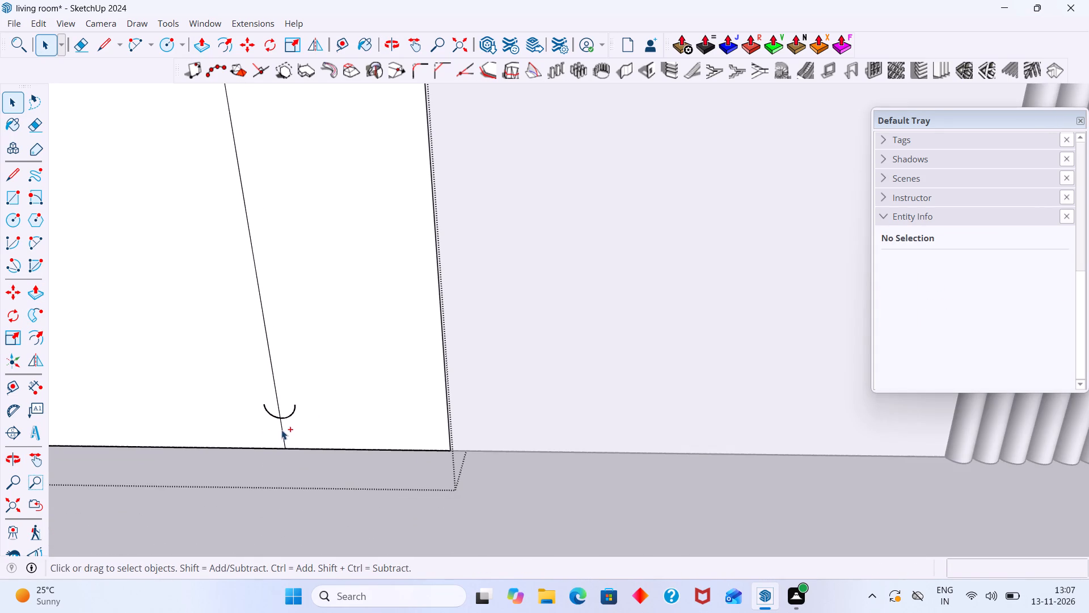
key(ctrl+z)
Inside the circle panel's group, draw an arc across the vertical line, well above its base, projecting outward with a bulge of about 1 5/16".
scroll(288, 429, down, 3)
middle_drag(295, 435, 329, 446)
scroll(315, 448, up, 4)
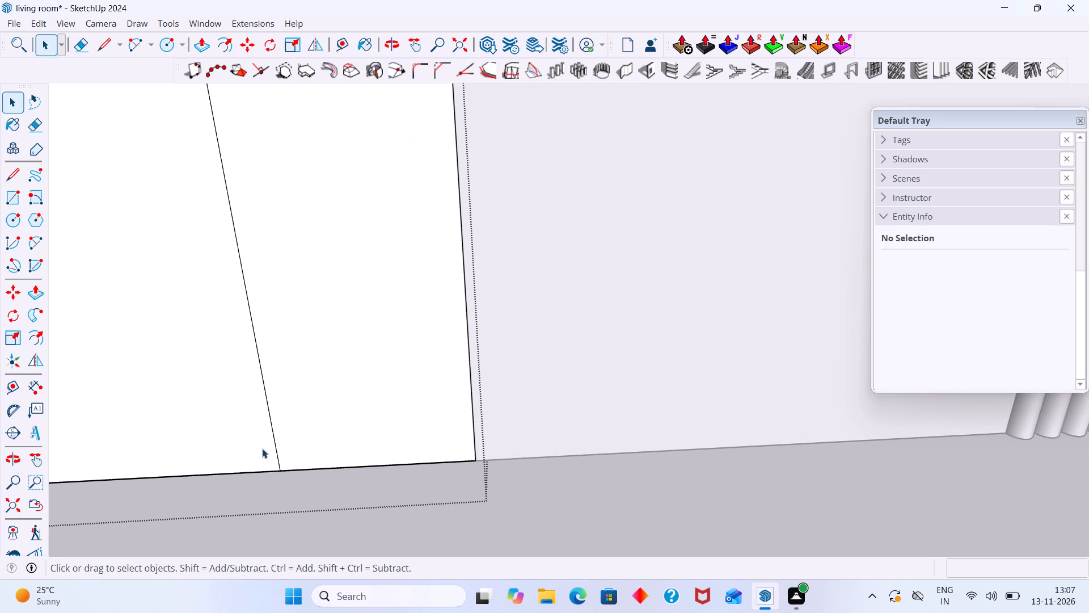
click(276, 449)
scroll(290, 450, down, 6)
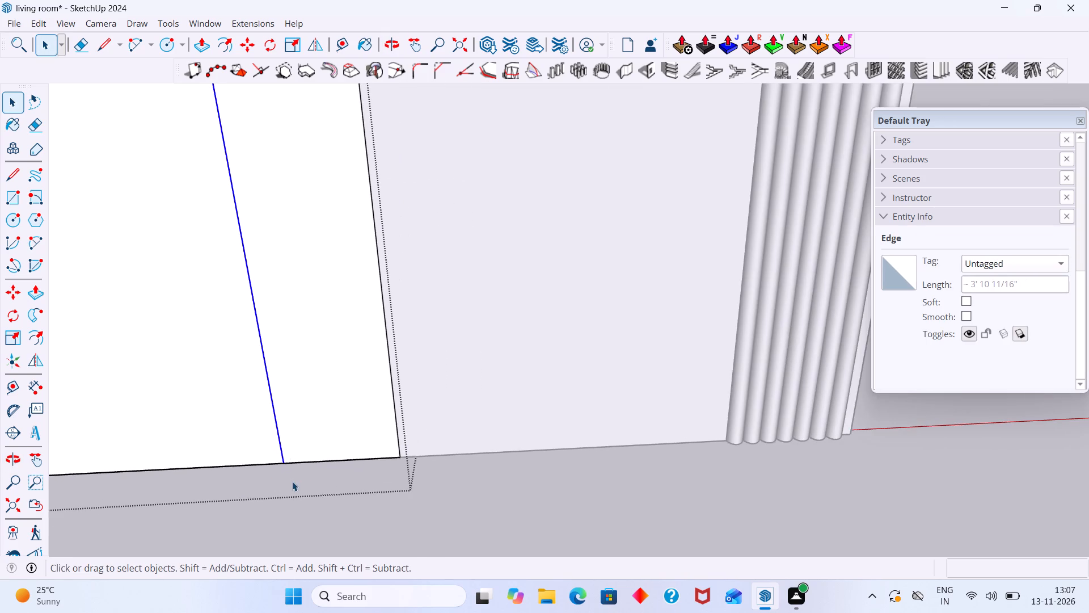
middle_drag(297, 483, 331, 505)
scroll(317, 466, up, 2)
key(a)
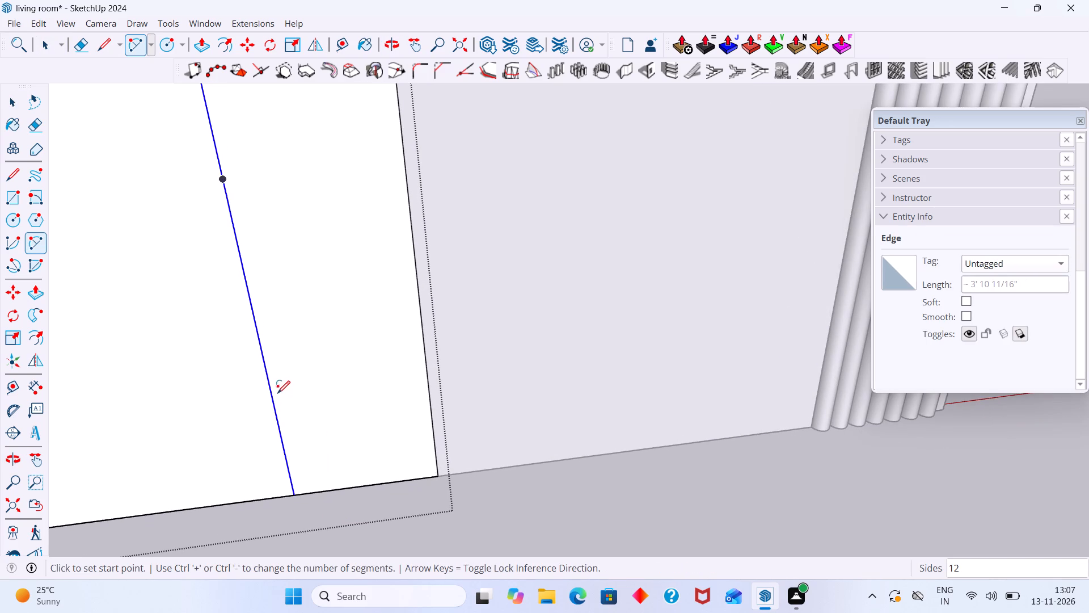
click(225, 179)
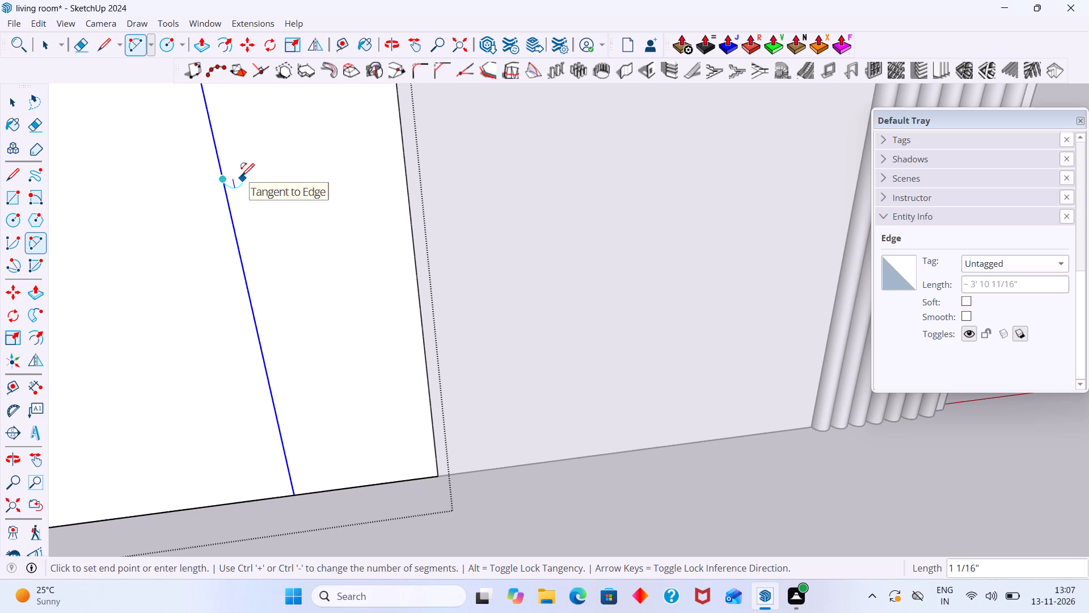
key(Escape)
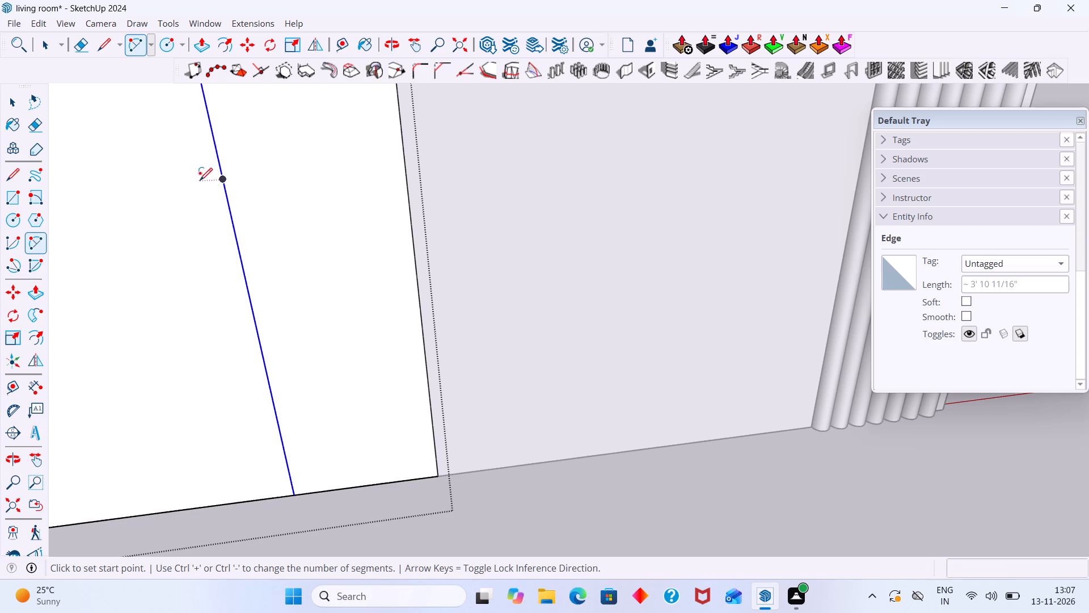
click(201, 180)
click(248, 175)
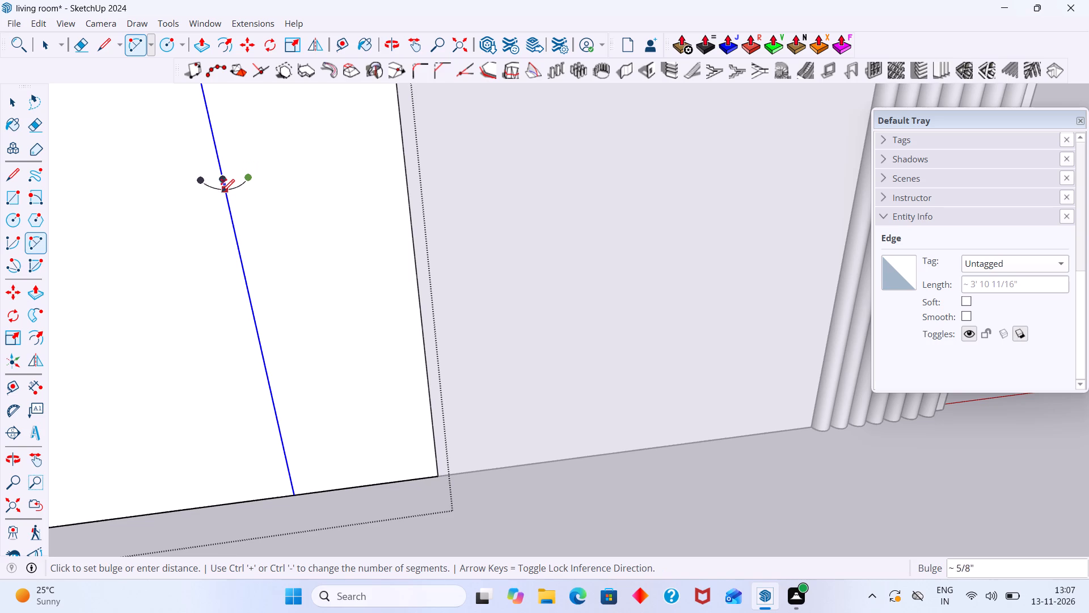
middle_drag(223, 189, 151, 236)
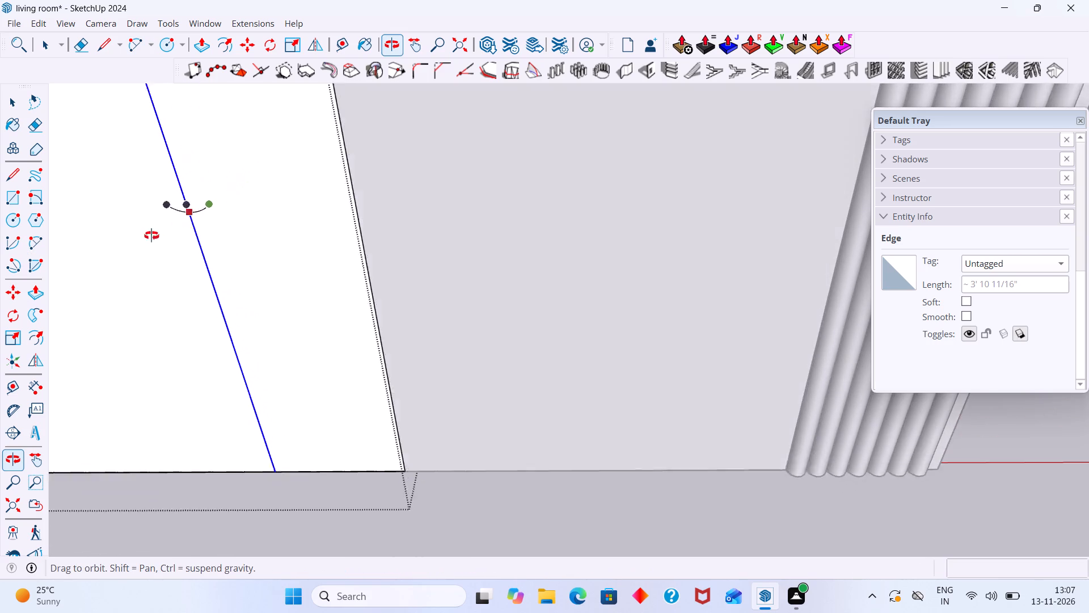
middle_drag(151, 236, 132, 245)
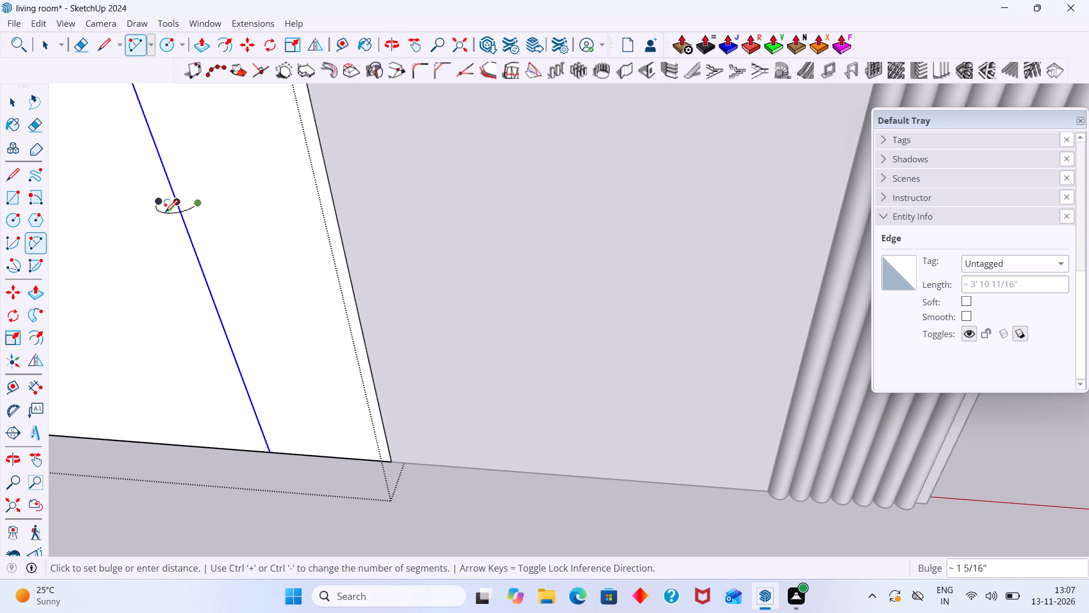
click(165, 212)
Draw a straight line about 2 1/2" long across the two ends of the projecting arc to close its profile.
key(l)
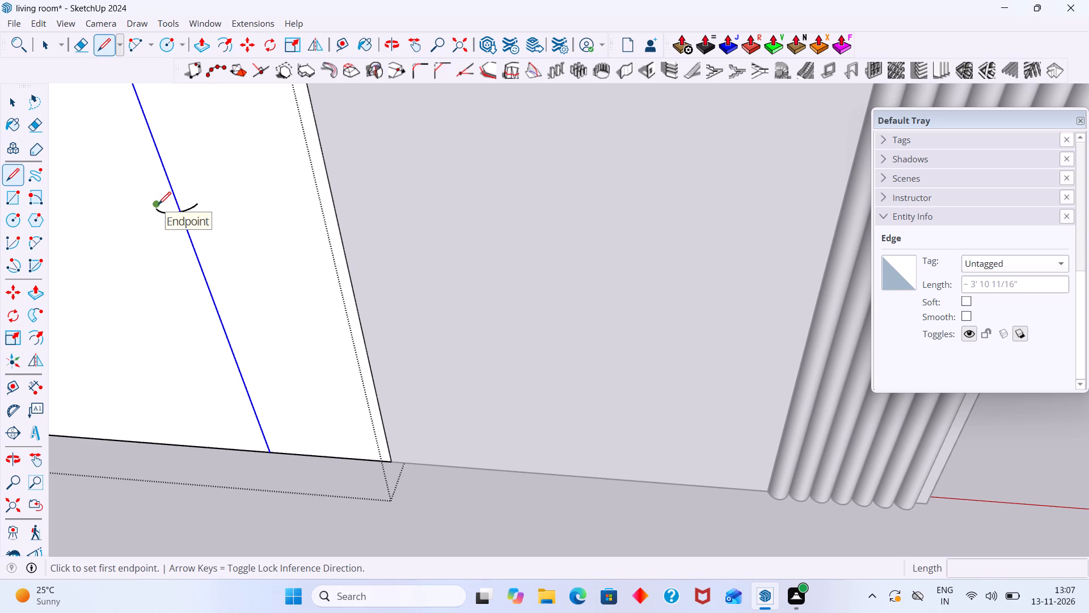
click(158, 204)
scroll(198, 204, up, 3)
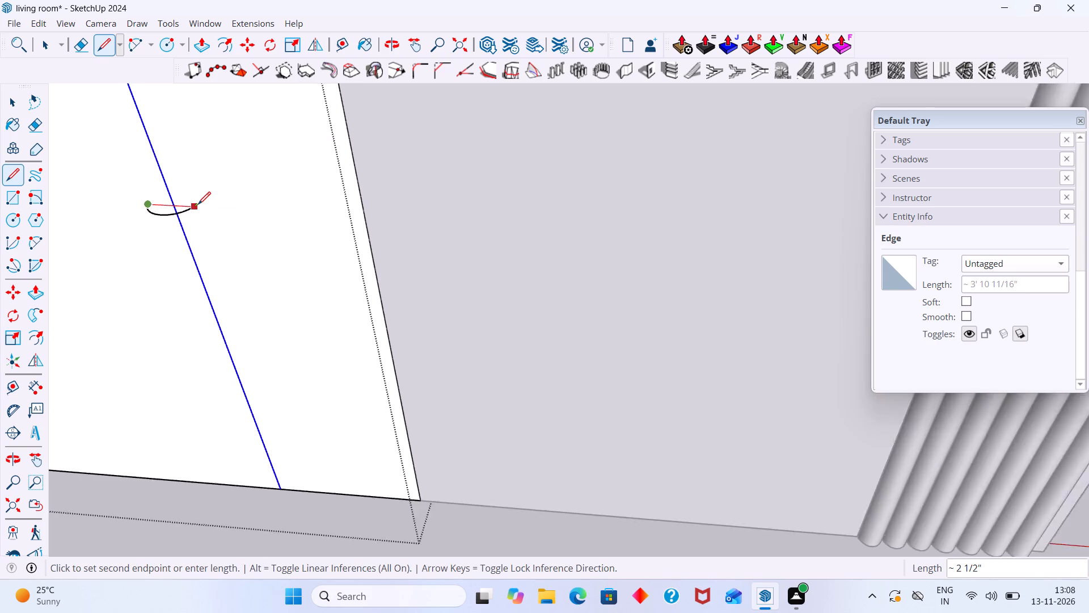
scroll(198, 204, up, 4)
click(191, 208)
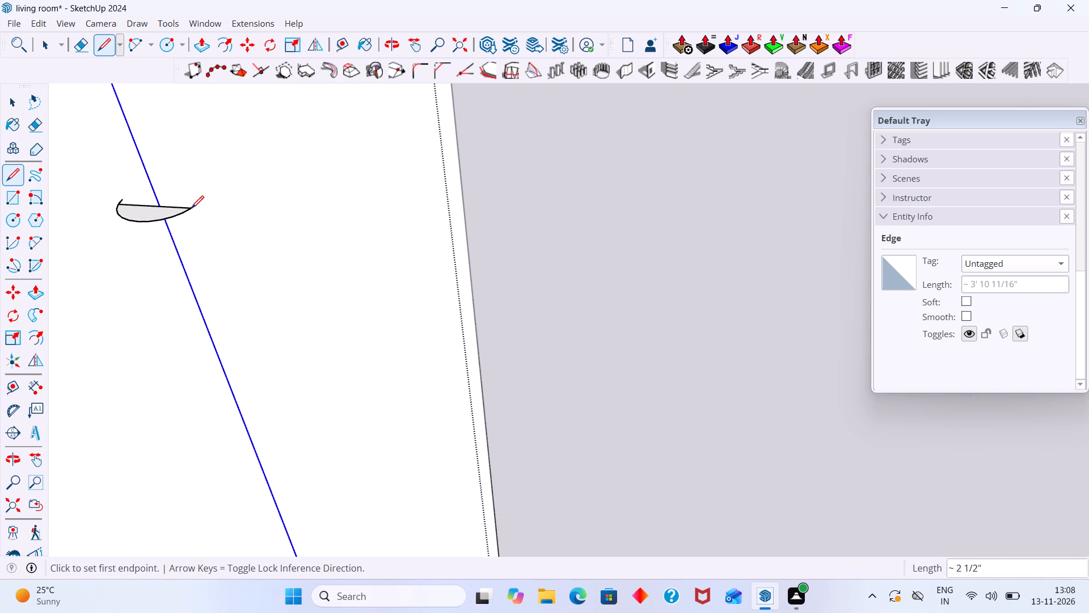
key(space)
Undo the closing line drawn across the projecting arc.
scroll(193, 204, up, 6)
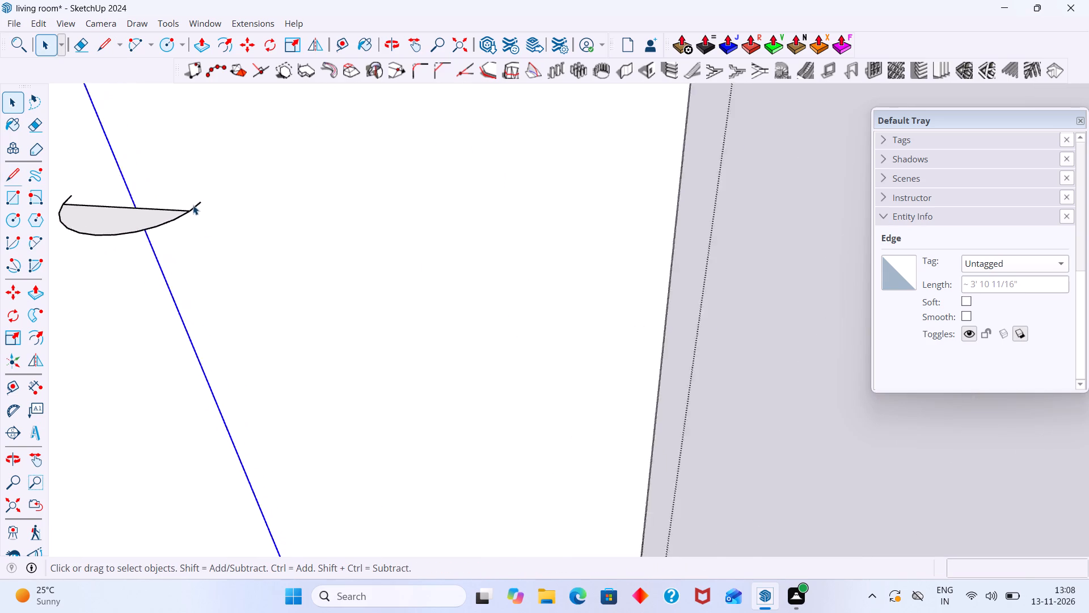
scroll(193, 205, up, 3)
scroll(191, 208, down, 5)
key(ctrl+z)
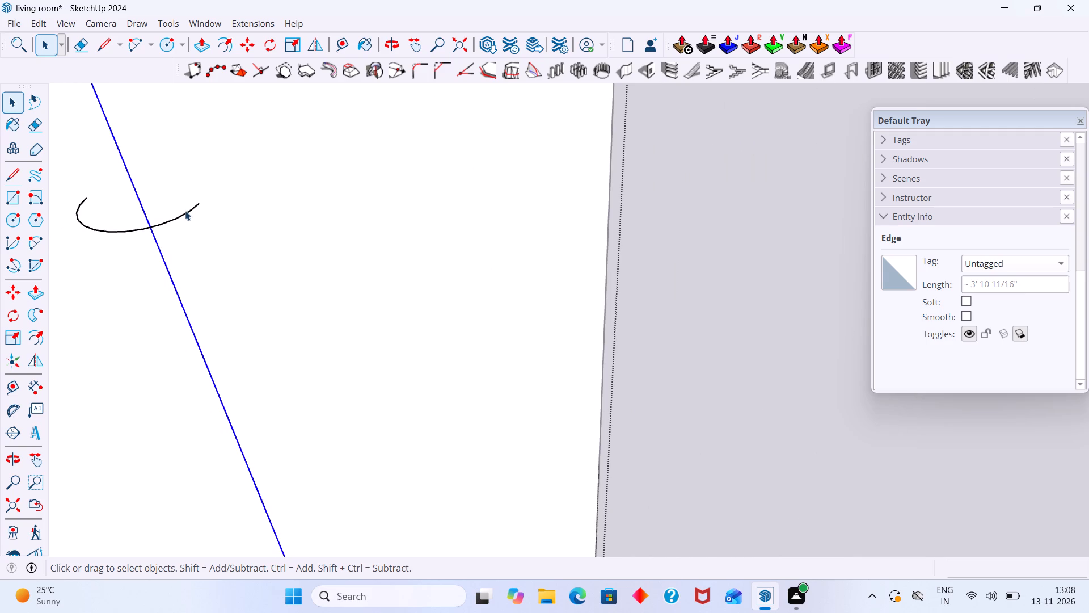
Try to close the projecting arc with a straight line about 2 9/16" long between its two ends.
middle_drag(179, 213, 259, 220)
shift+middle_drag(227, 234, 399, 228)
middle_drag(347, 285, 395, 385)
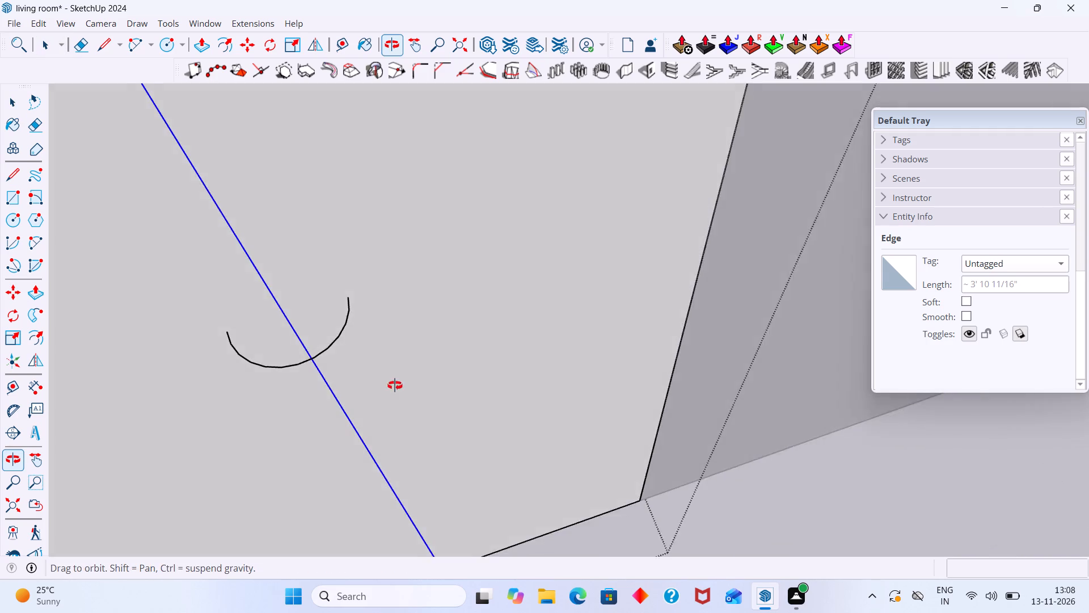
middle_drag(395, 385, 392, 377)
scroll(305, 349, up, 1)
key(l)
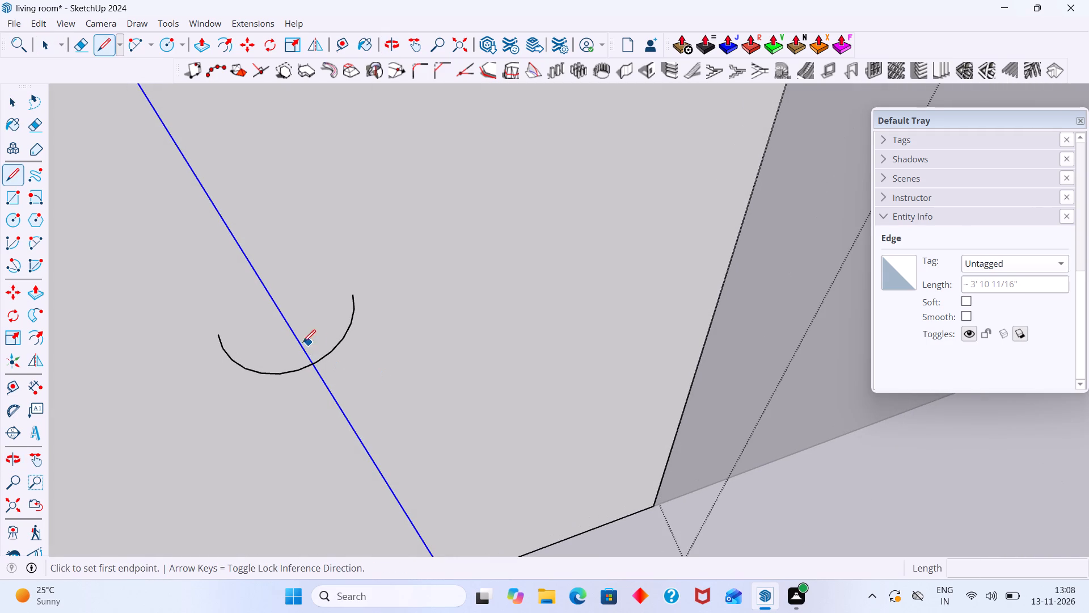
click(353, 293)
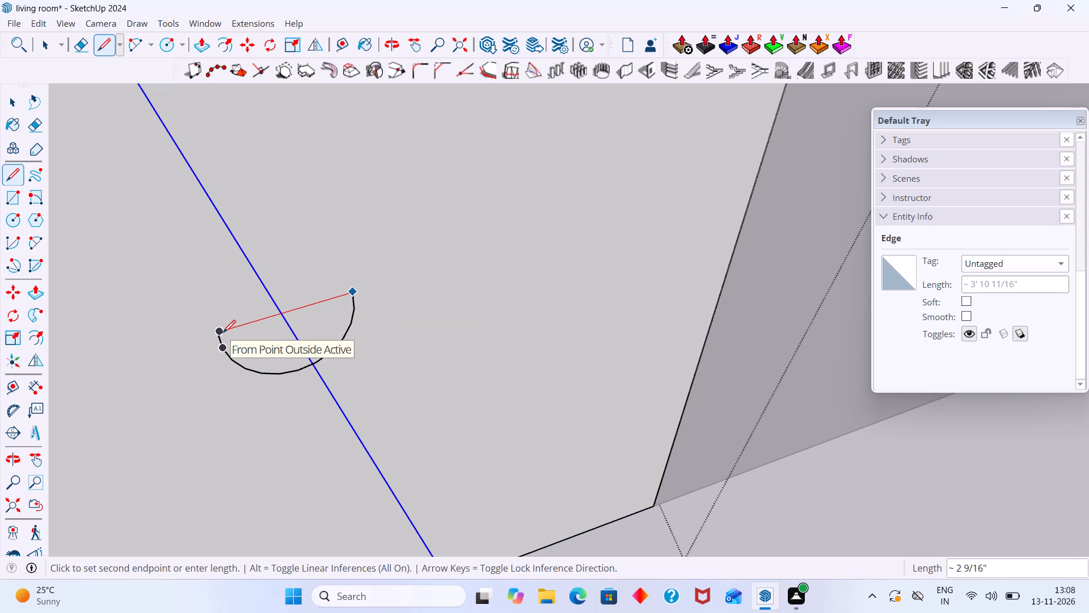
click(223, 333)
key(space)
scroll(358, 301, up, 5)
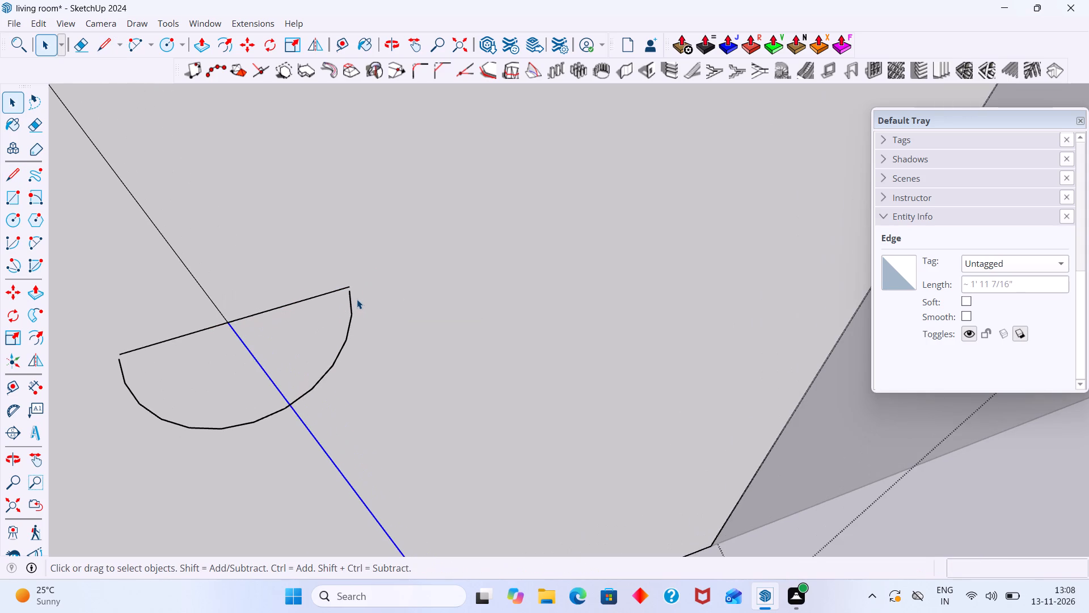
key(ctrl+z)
Draw a straight line about 2 1/2" long across the projecting arc, from one end toward the other.
key(l)
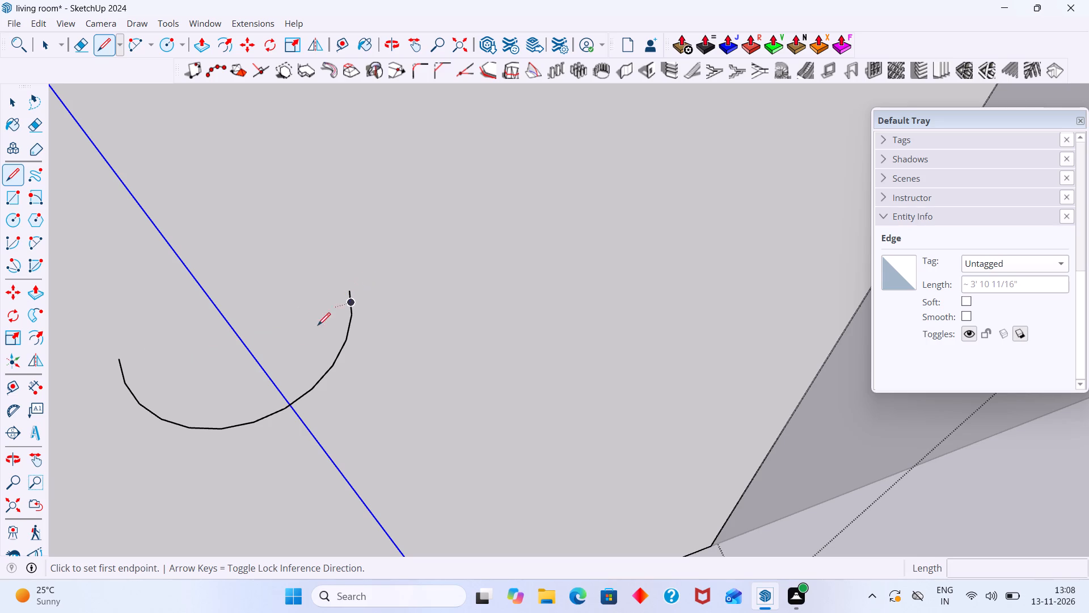
scroll(318, 292, down, 3)
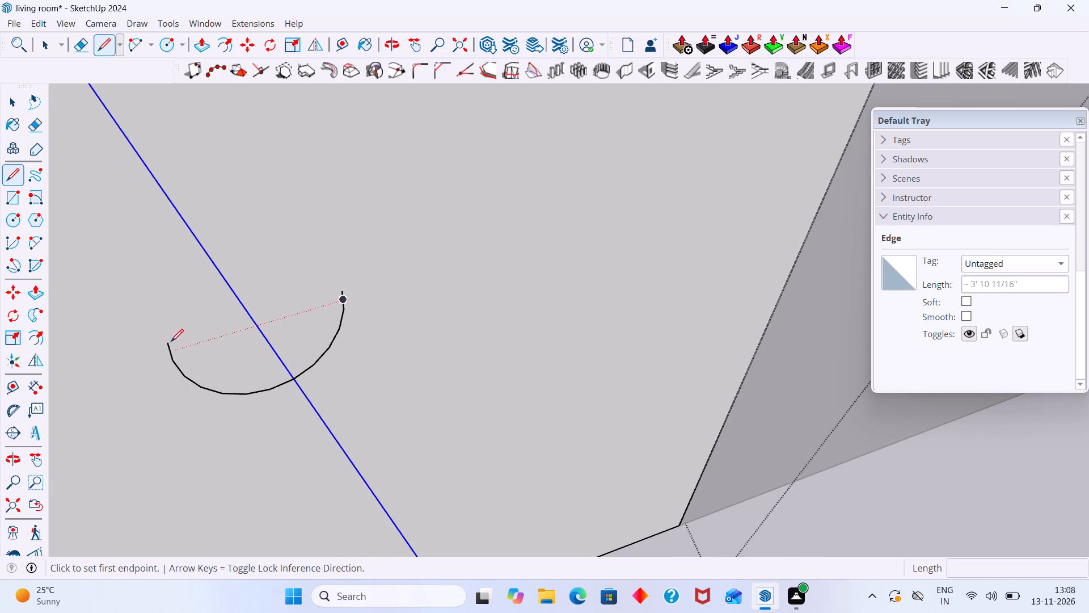
click(341, 291)
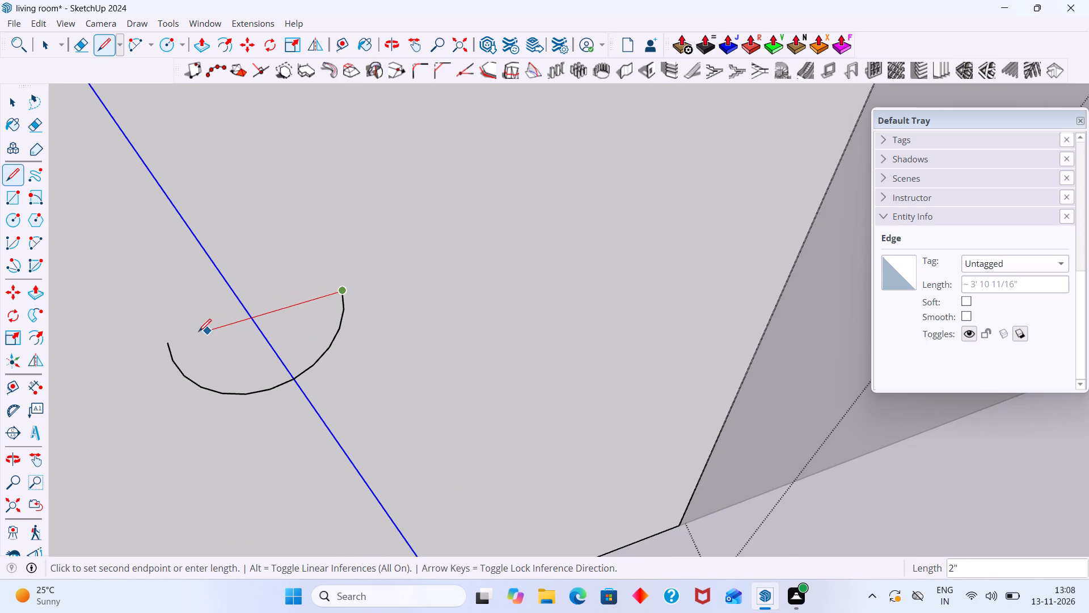
click(166, 342)
key(space)
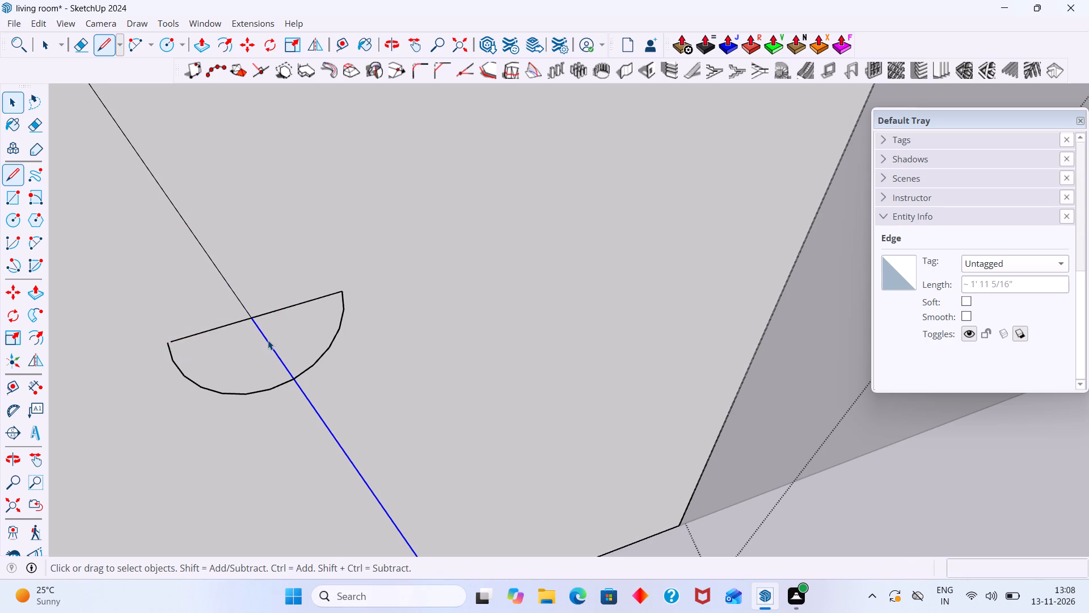
Bridge the small gap between the closing line and the arc's end with a 1/16" line, completing the half-round face.
scroll(292, 335, down, 7)
middle_drag(299, 342, 264, 308)
scroll(217, 303, up, 14)
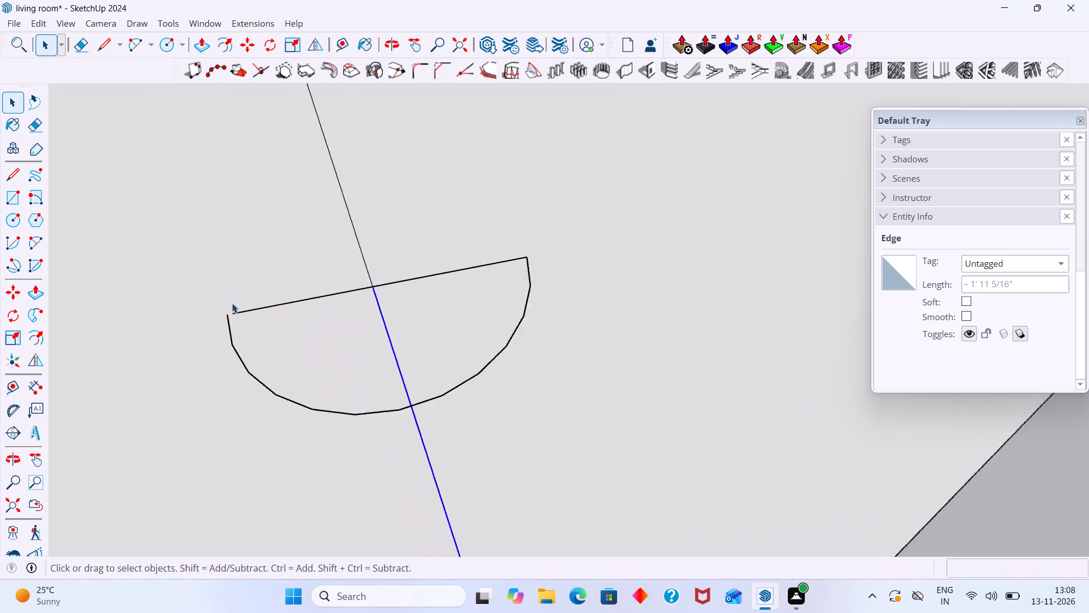
scroll(232, 303, up, 5)
key(l)
scroll(228, 322, up, 10)
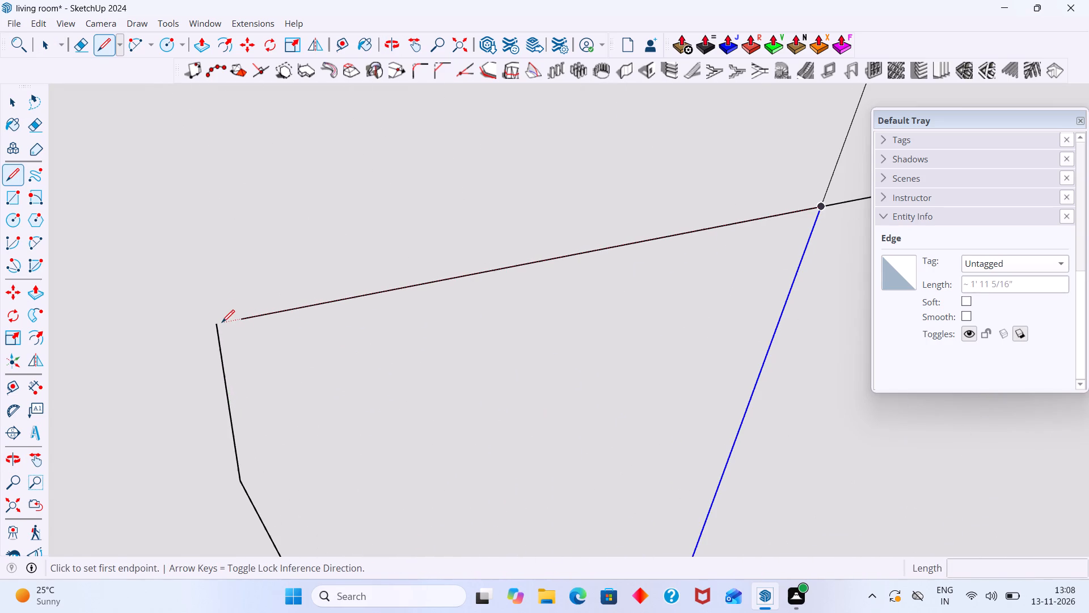
click(244, 317)
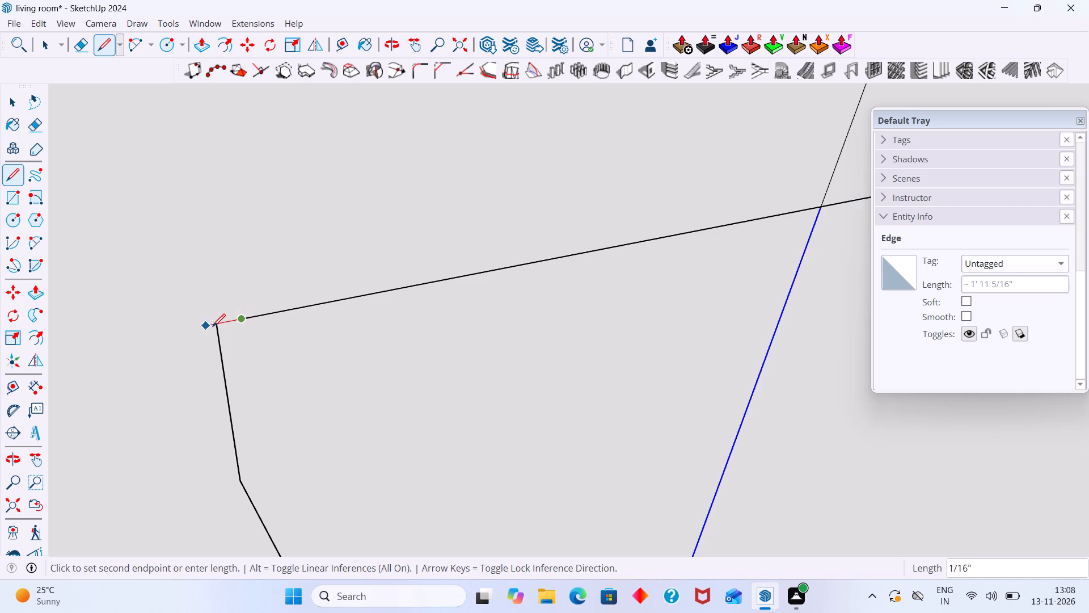
click(220, 325)
key(space)
Sweep the half-round face with Follow Me down the lower segment of the vertical line to the panel's base.
scroll(265, 303, down, 5)
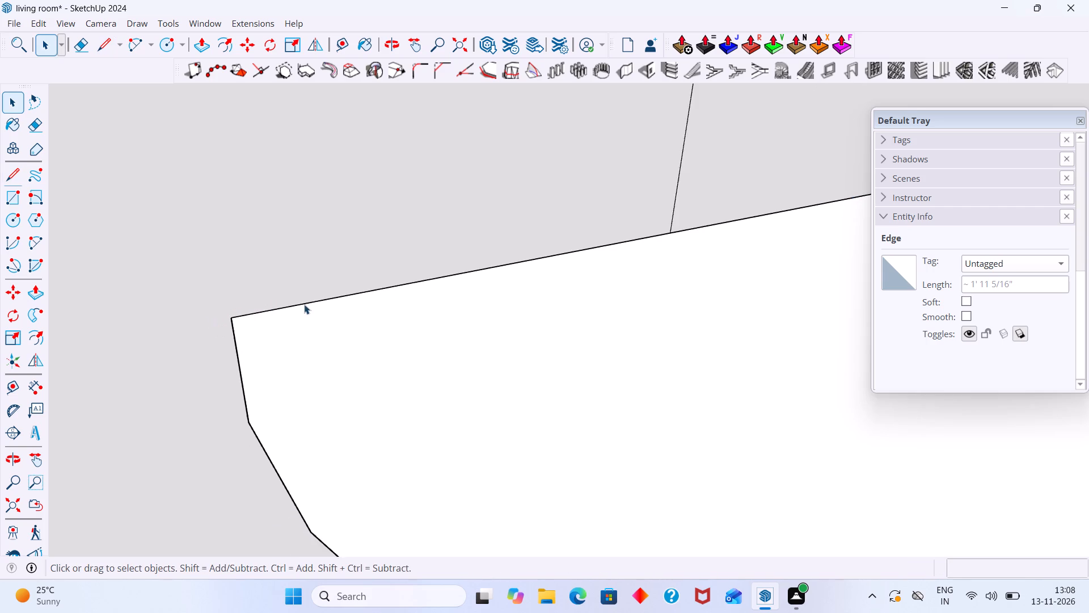
scroll(304, 304, down, 20)
scroll(304, 304, down, 9)
middle_click(353, 317)
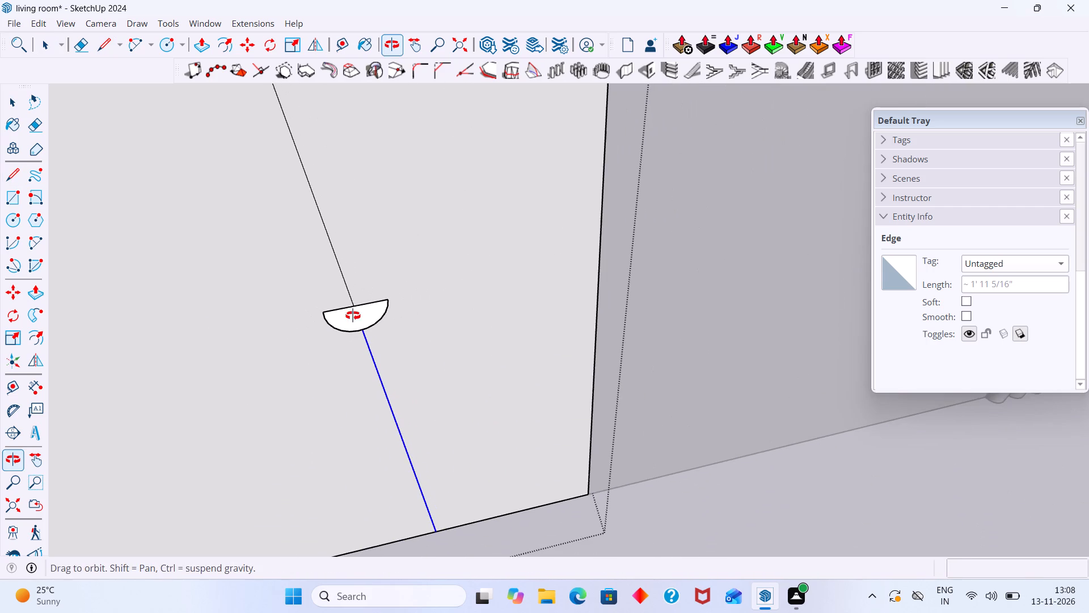
click(40, 312)
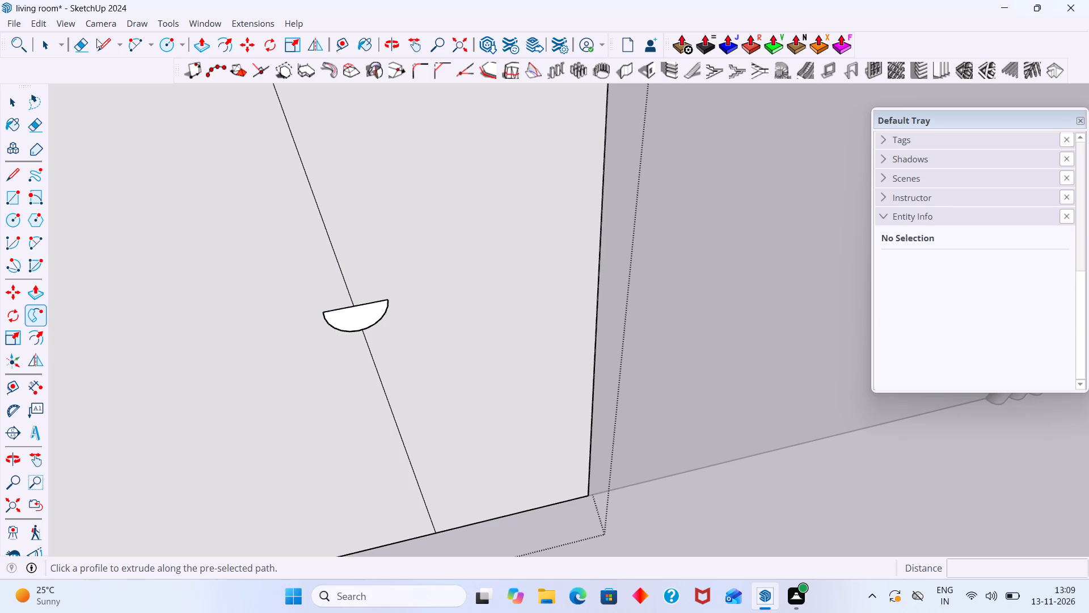
click(352, 319)
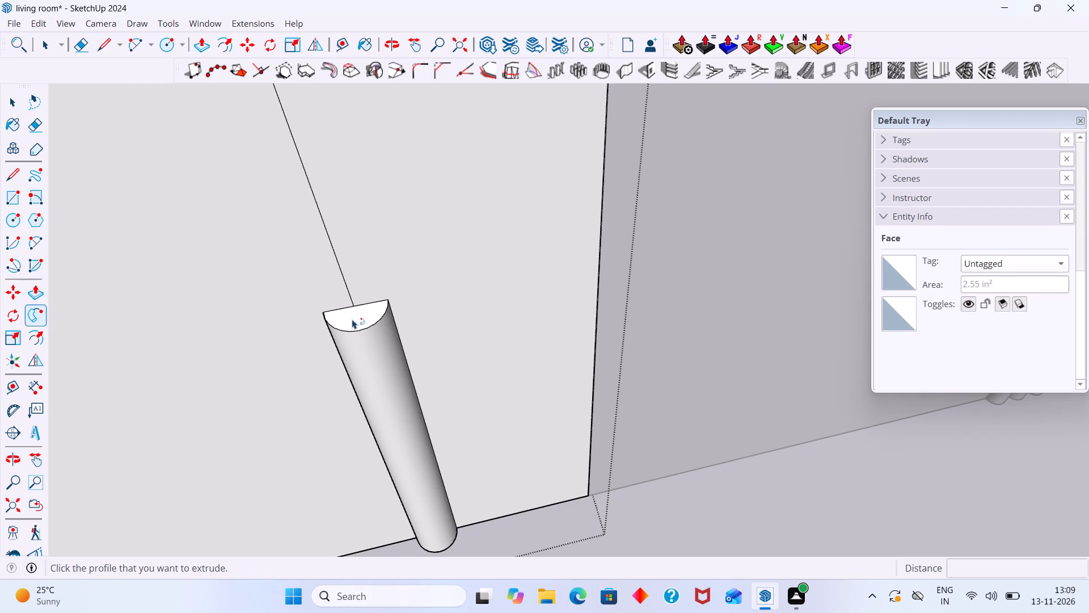
scroll(354, 287, down, 16)
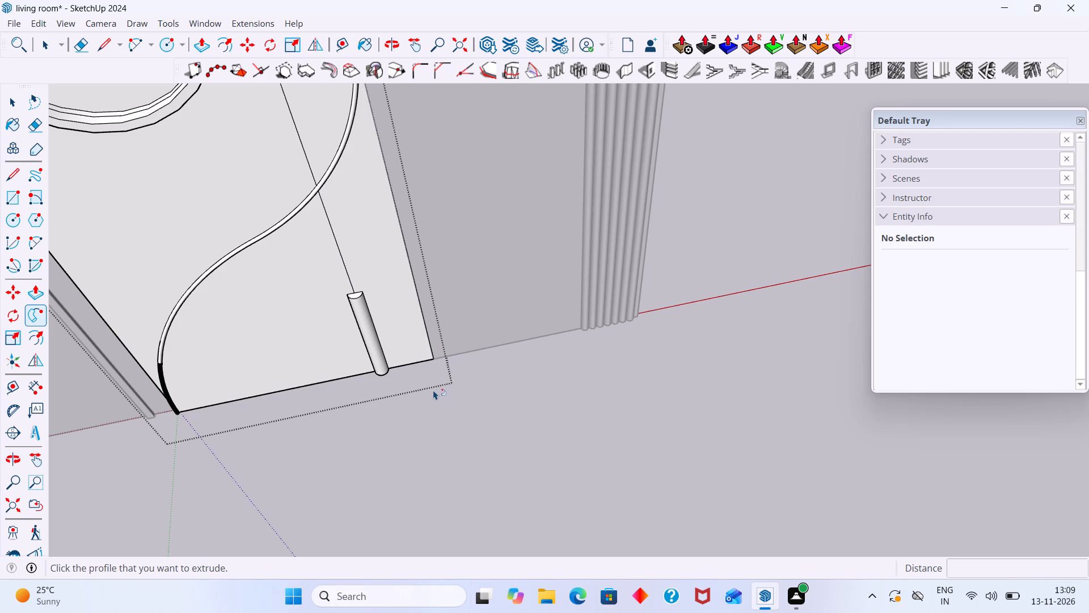
key(space)
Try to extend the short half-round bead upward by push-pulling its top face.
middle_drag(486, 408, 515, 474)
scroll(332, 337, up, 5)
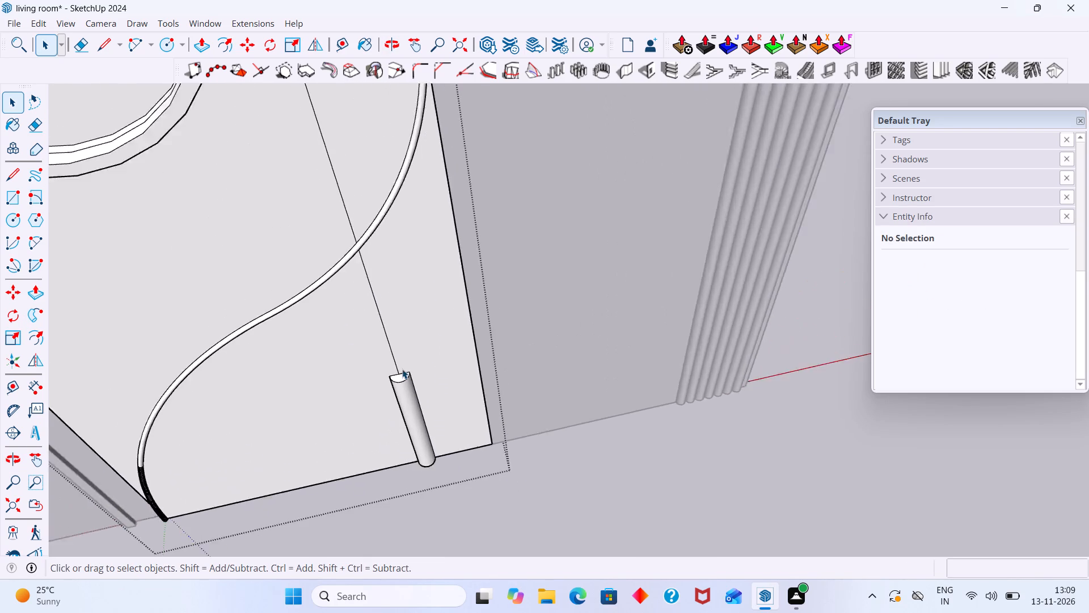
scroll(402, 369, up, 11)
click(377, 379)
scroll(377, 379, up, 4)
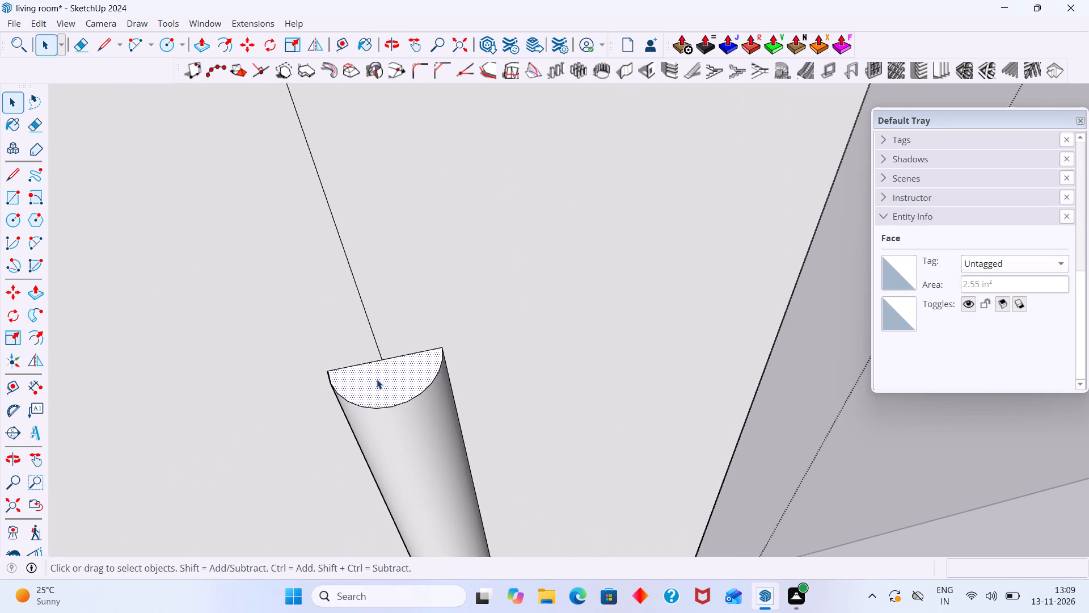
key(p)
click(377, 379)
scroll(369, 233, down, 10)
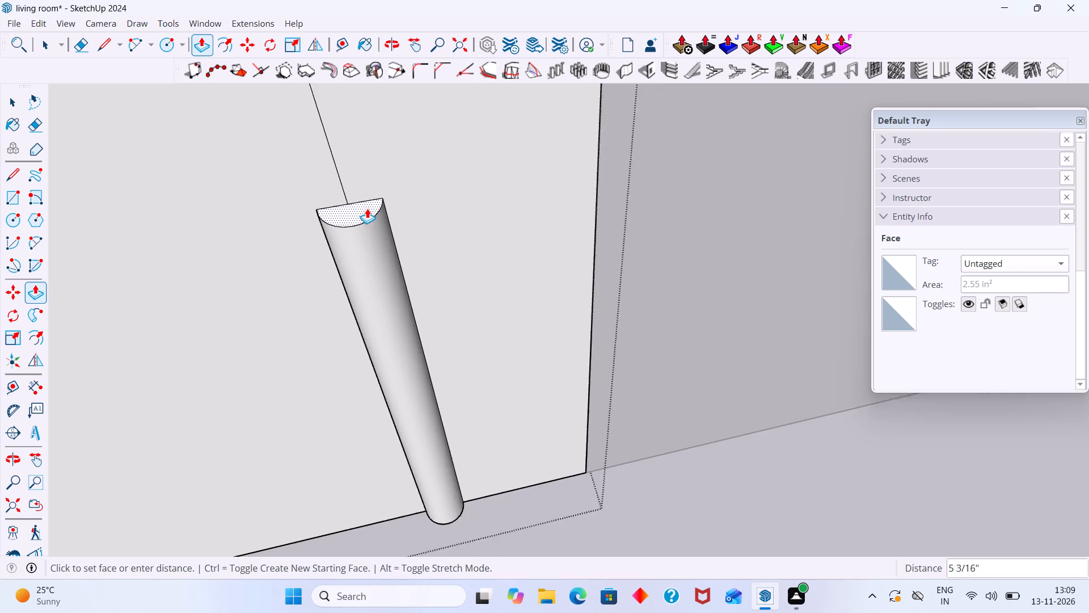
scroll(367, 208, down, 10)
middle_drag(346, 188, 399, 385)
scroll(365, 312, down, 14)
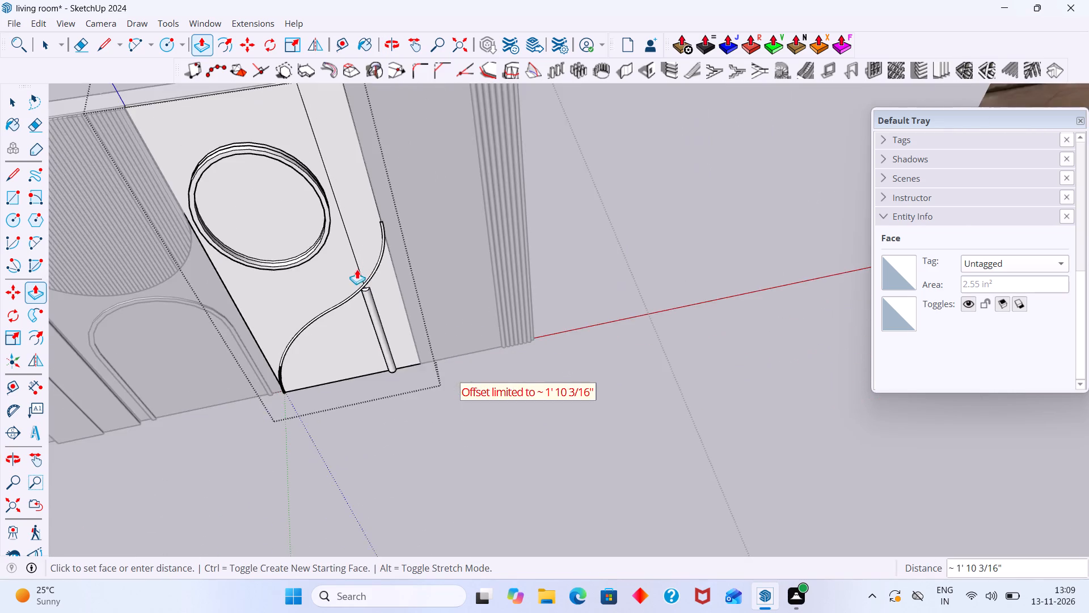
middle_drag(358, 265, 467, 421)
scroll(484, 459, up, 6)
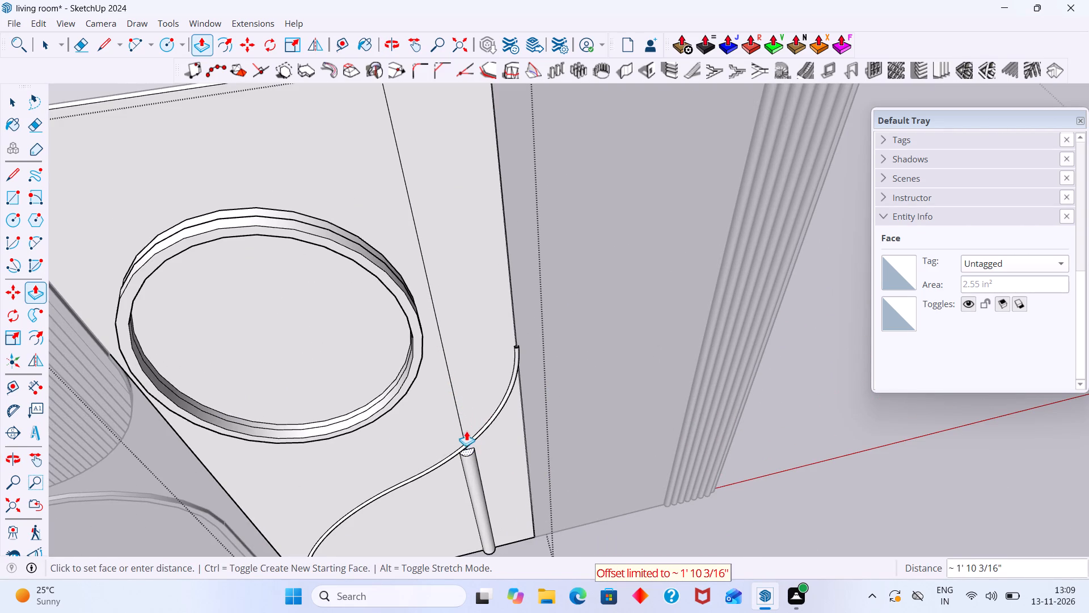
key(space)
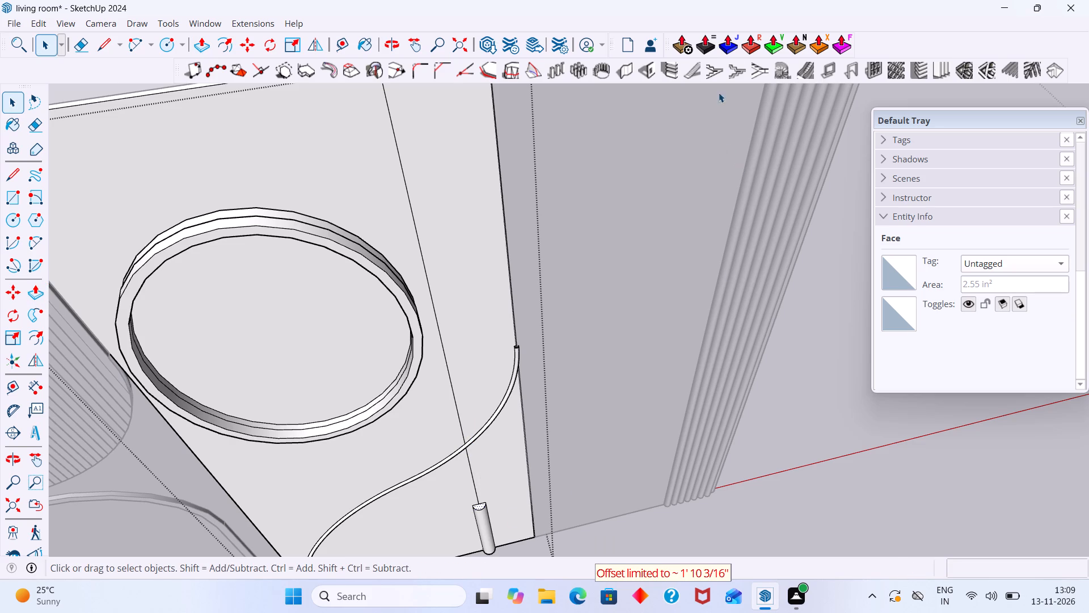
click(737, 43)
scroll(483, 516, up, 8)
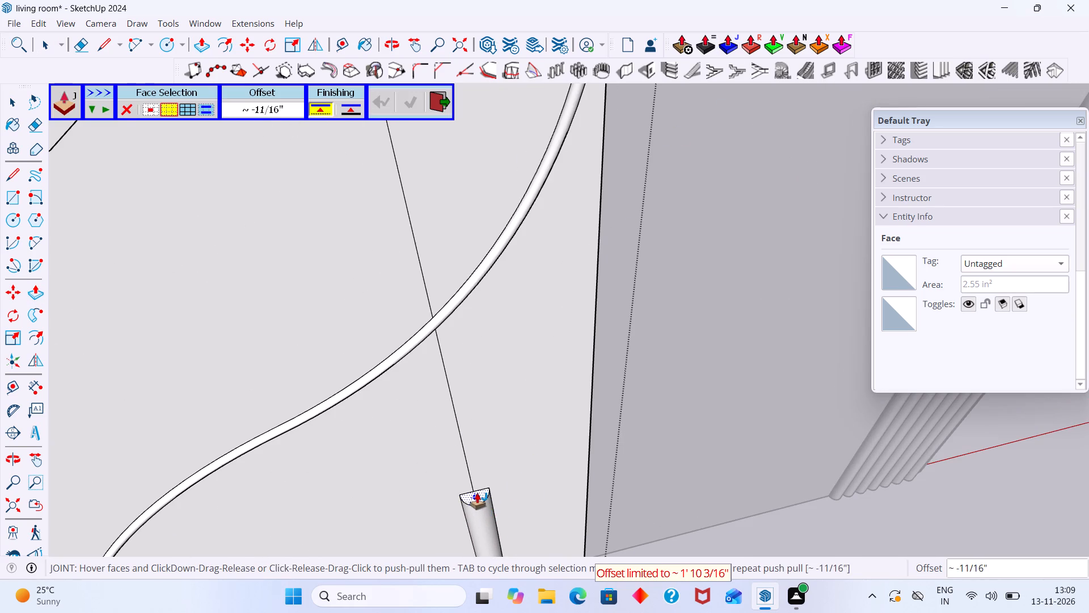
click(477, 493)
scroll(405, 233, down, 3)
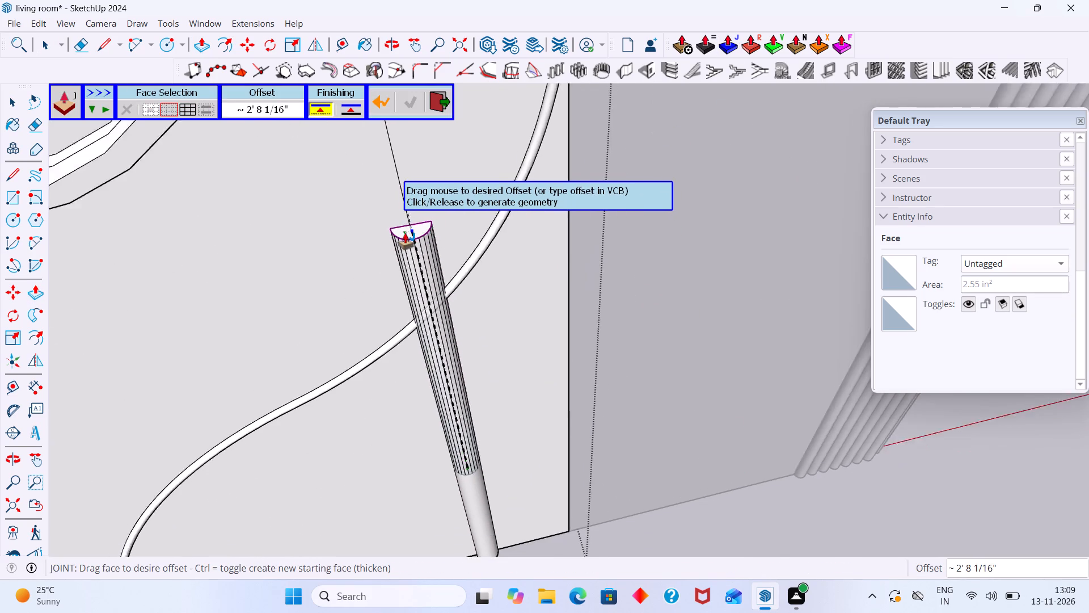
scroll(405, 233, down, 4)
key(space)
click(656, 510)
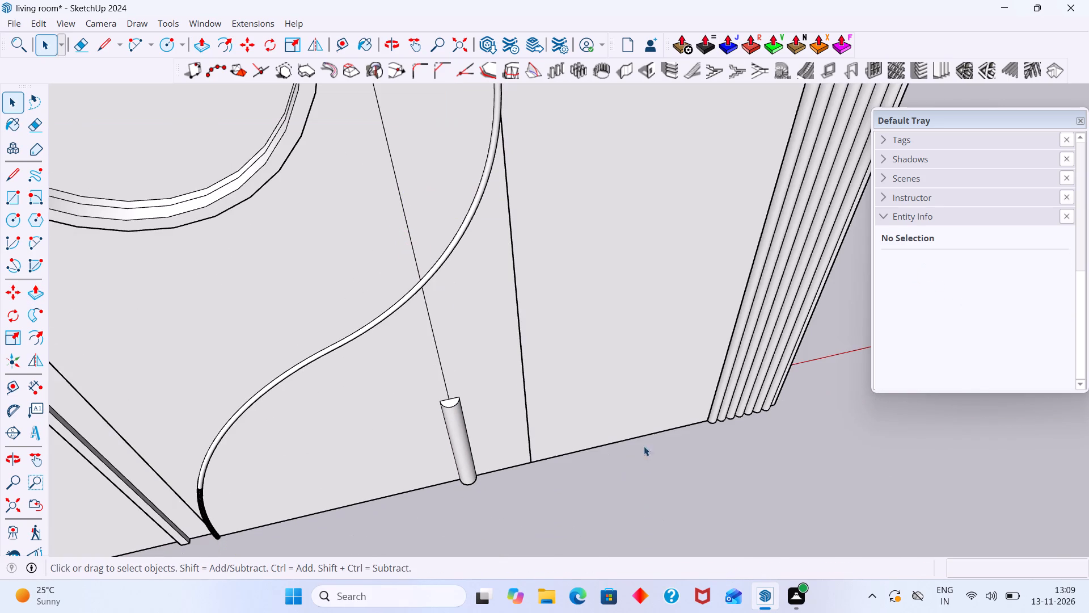
Extend the bead's half-round top face up to the panel's top edge with Joint Push Pull, about 8' 11/16".
click(725, 49)
scroll(439, 410, up, 5)
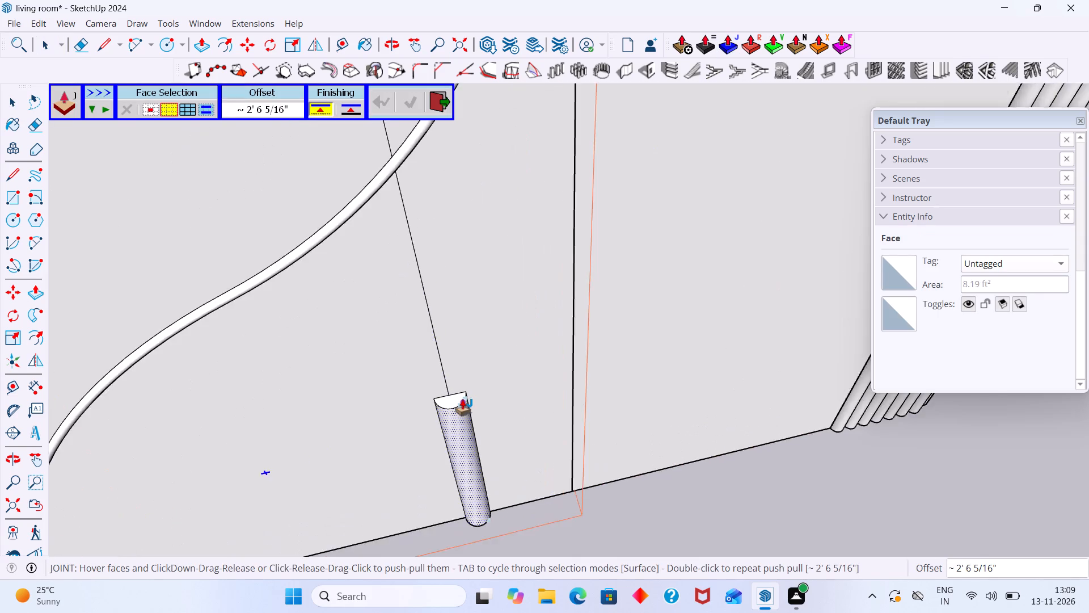
scroll(462, 400, up, 4)
click(439, 398)
scroll(418, 195, down, 8)
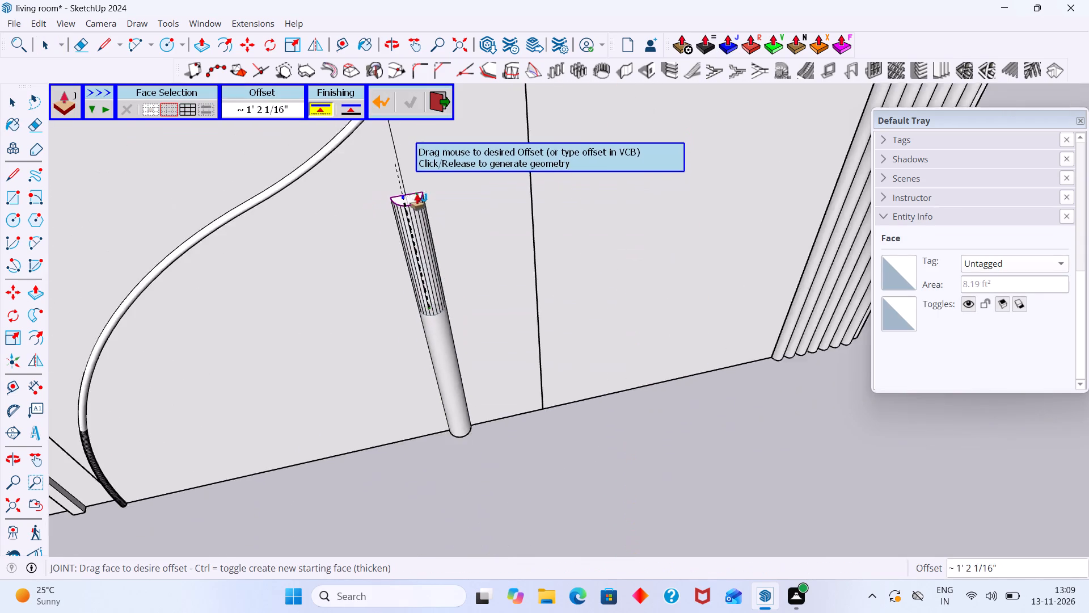
shift+middle_drag(417, 194, 483, 419)
scroll(403, 170, down, 7)
middle_drag(403, 170, 474, 423)
scroll(402, 218, down, 2)
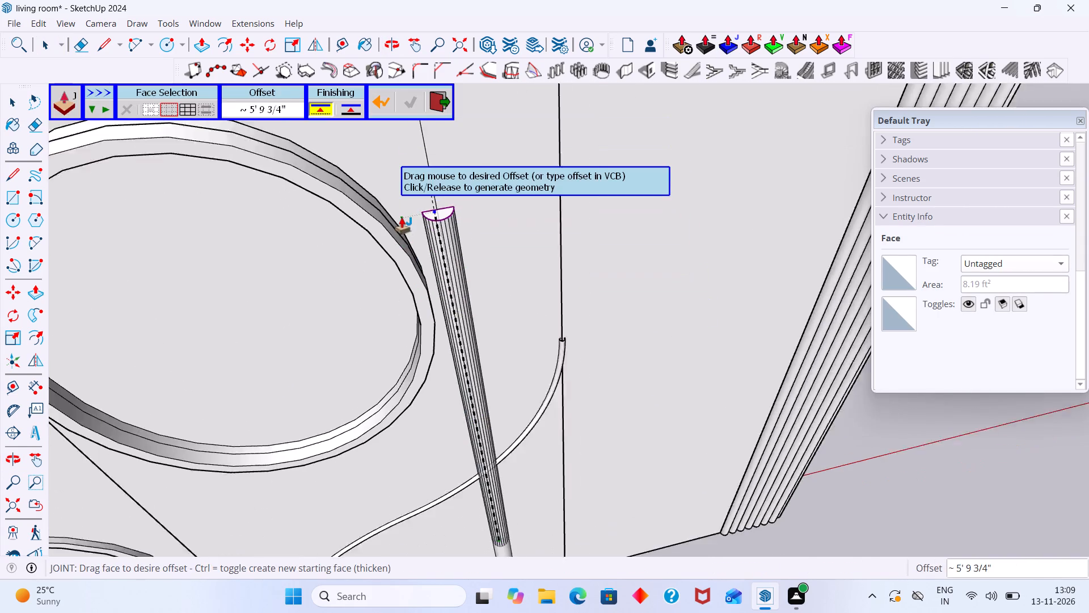
scroll(402, 218, down, 2)
middle_drag(402, 217, 478, 423)
scroll(472, 278, up, 4)
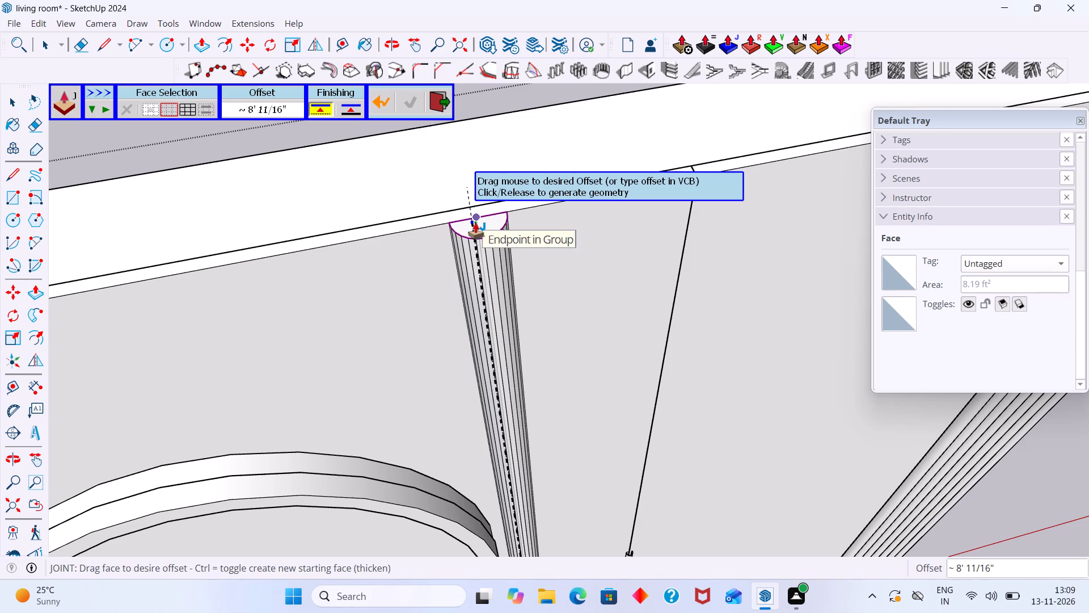
click(475, 223)
key(space)
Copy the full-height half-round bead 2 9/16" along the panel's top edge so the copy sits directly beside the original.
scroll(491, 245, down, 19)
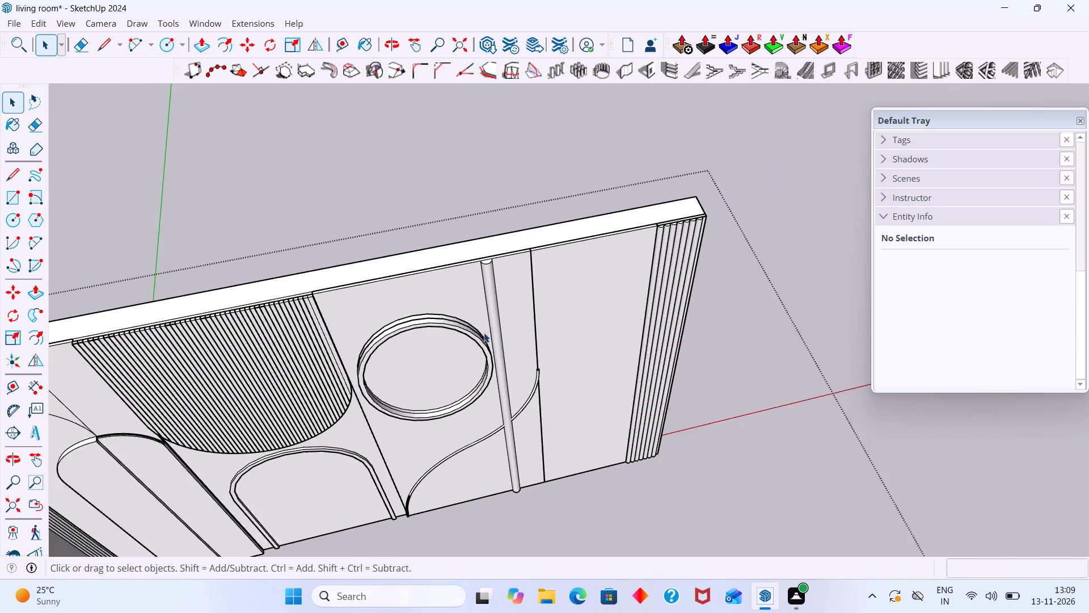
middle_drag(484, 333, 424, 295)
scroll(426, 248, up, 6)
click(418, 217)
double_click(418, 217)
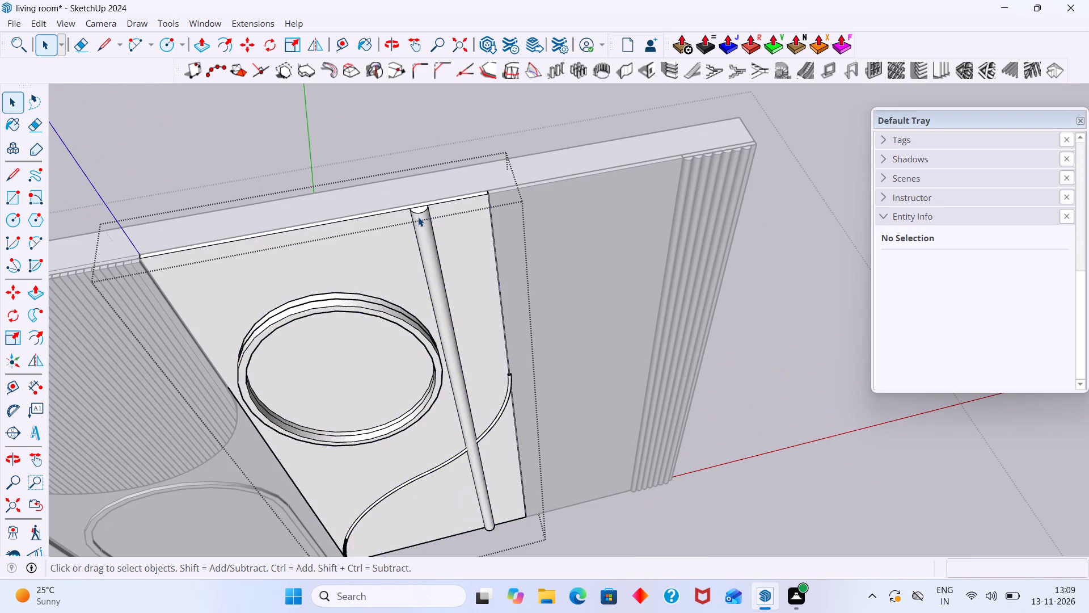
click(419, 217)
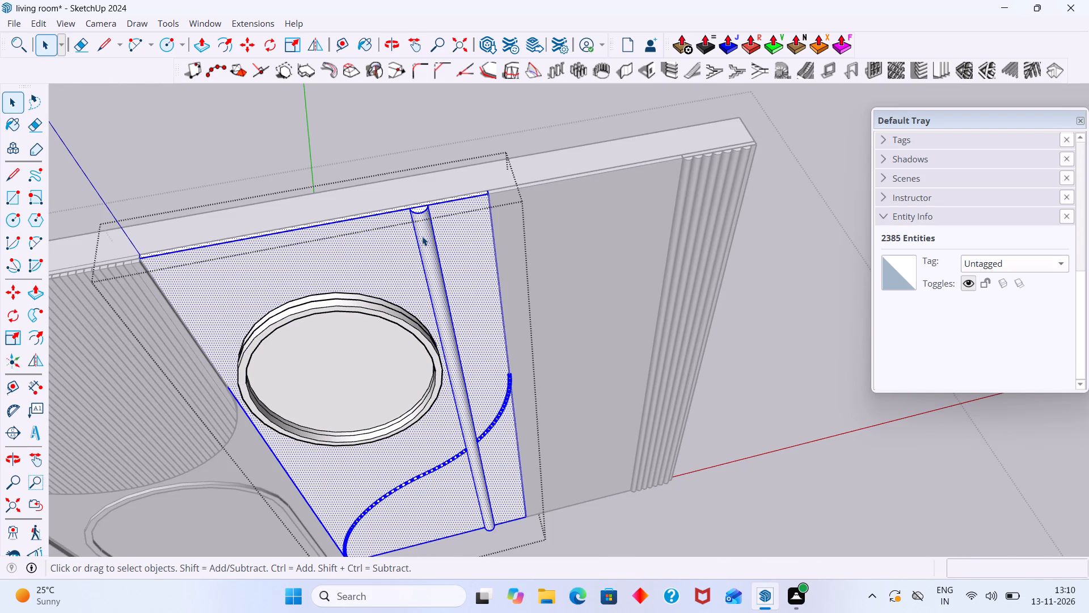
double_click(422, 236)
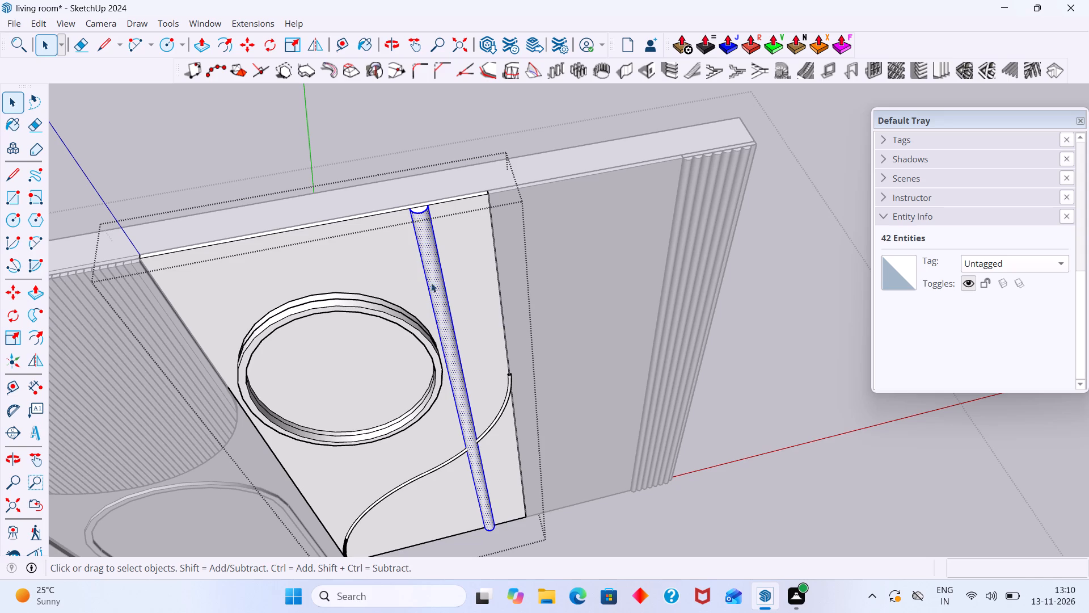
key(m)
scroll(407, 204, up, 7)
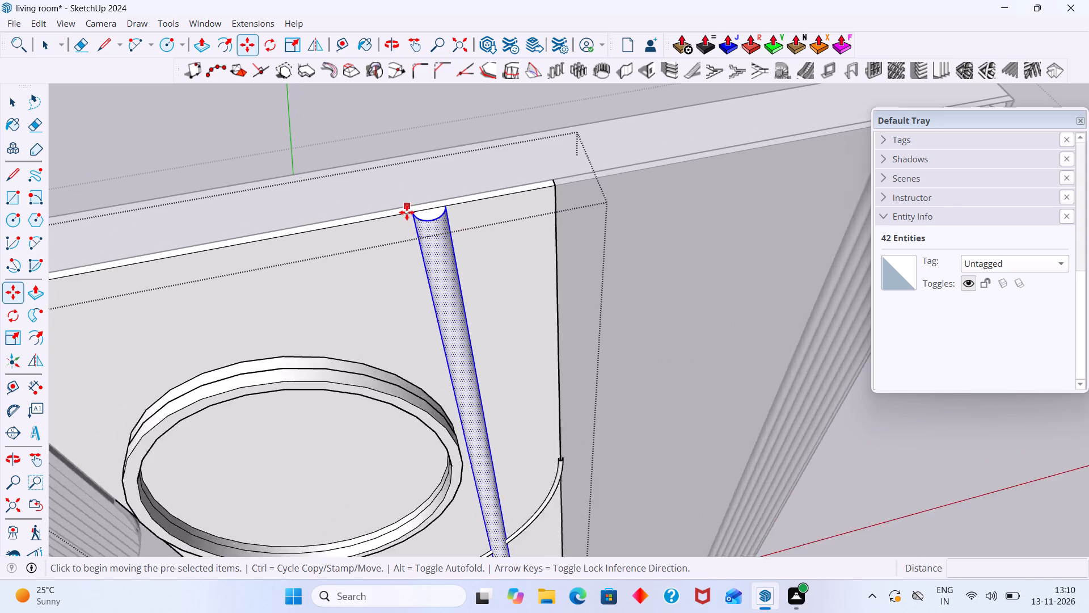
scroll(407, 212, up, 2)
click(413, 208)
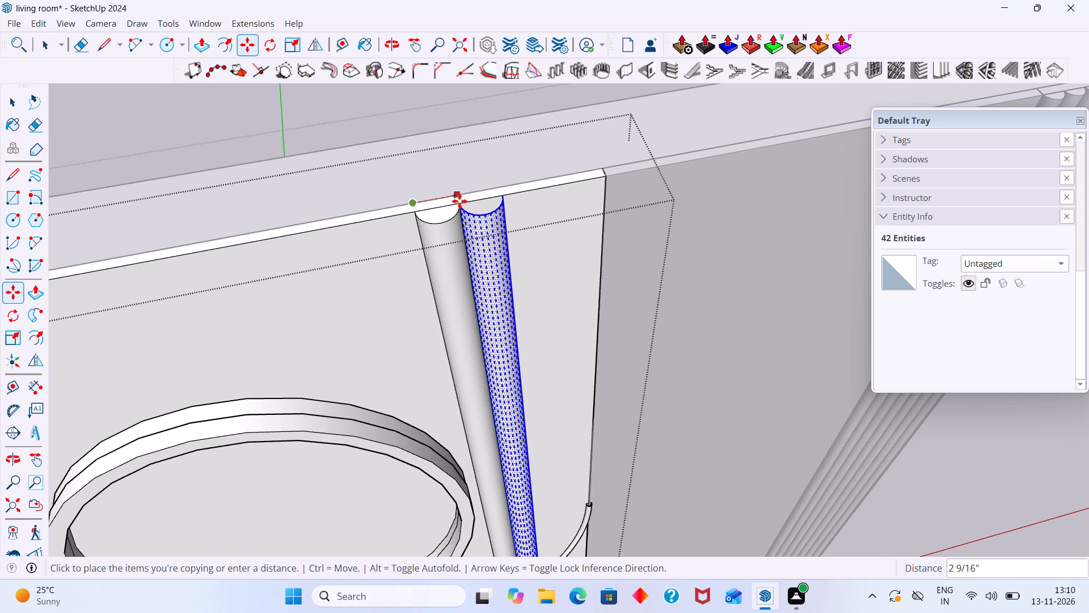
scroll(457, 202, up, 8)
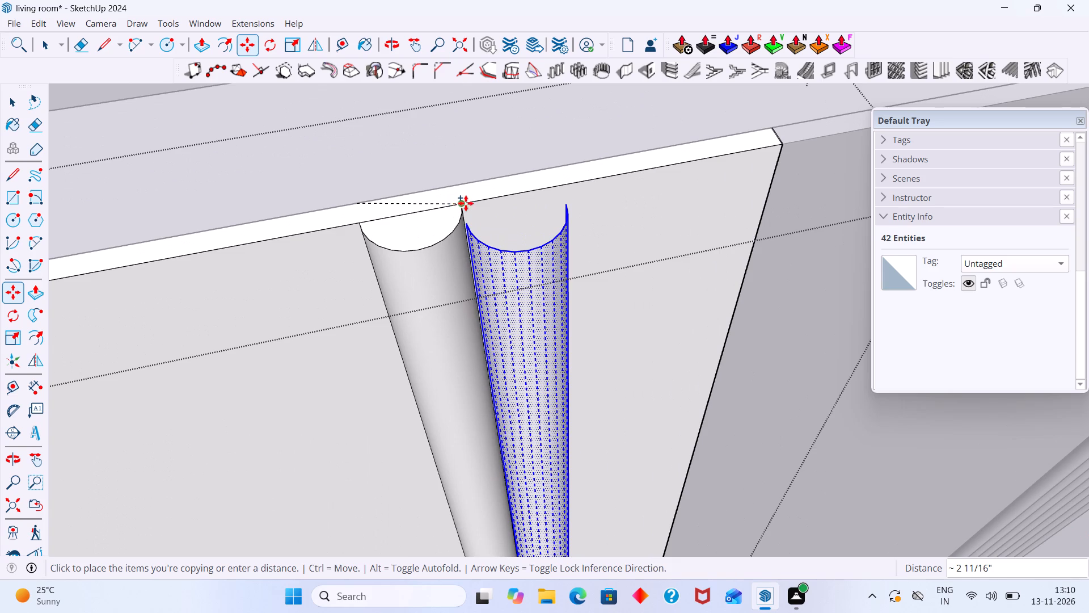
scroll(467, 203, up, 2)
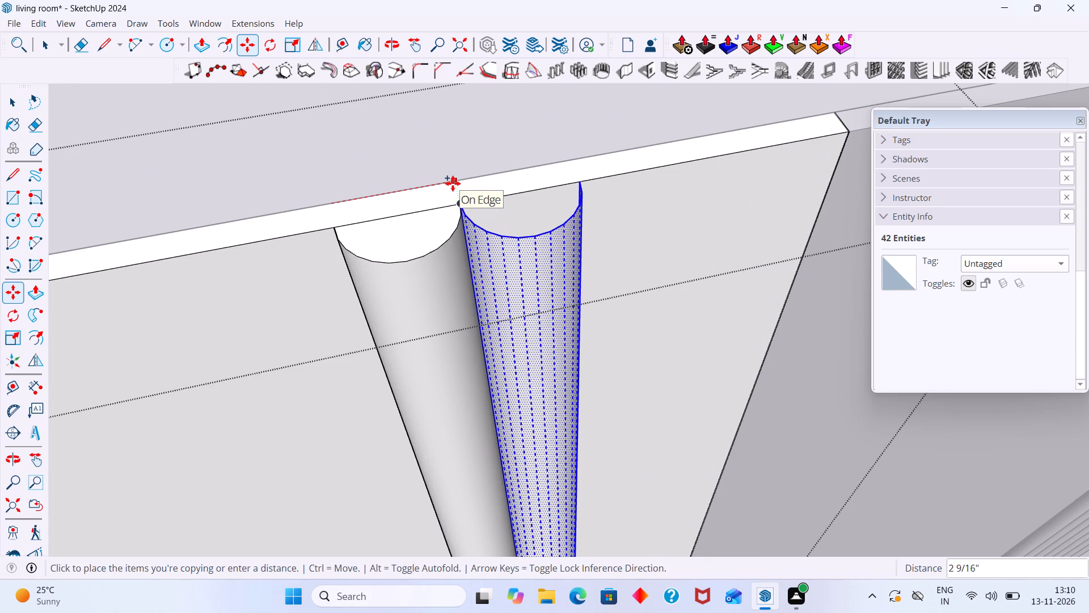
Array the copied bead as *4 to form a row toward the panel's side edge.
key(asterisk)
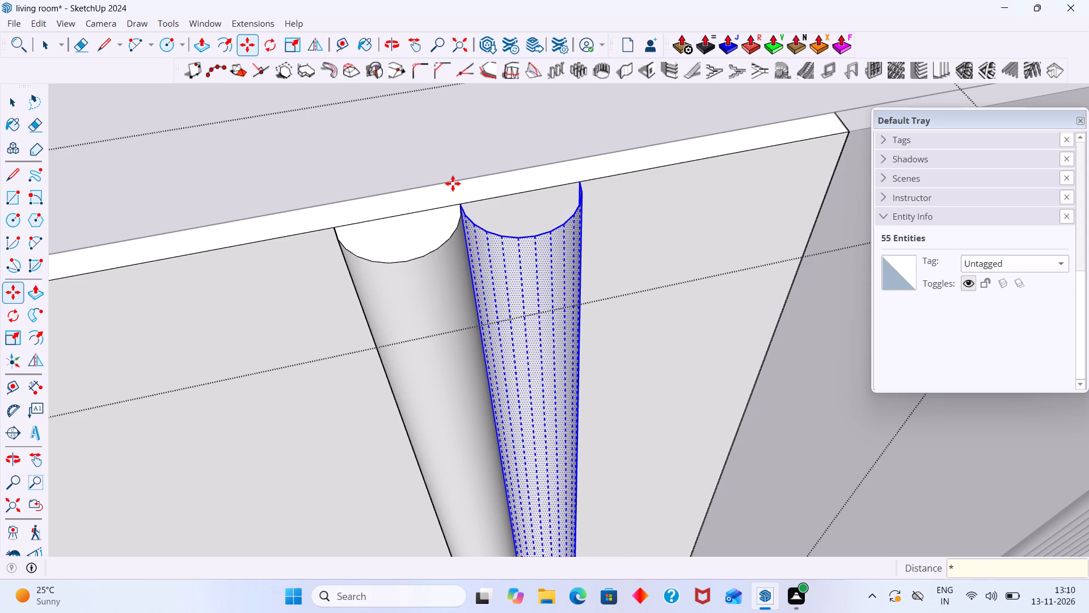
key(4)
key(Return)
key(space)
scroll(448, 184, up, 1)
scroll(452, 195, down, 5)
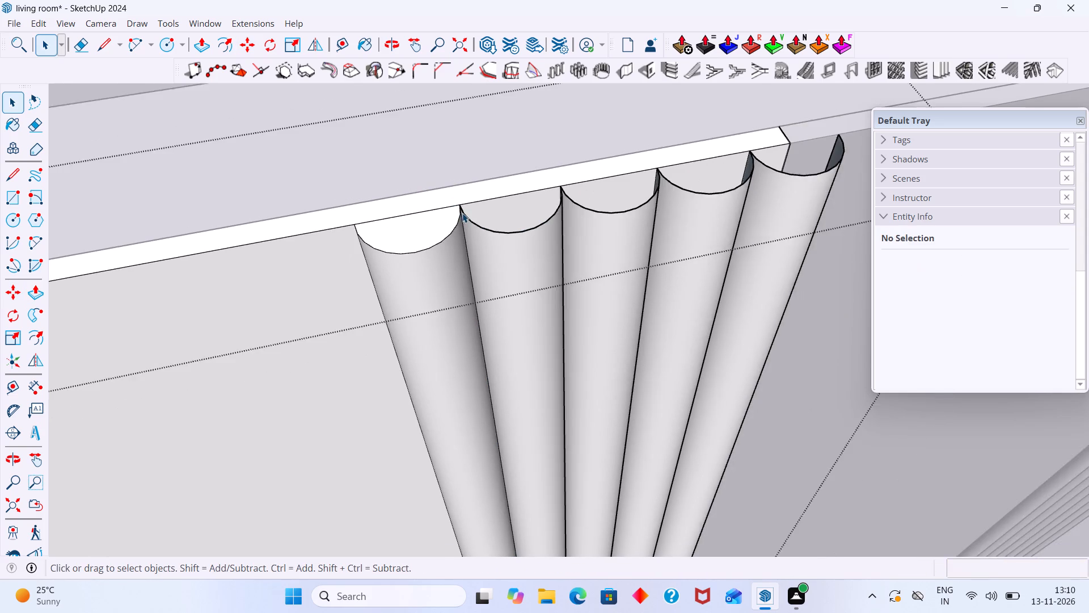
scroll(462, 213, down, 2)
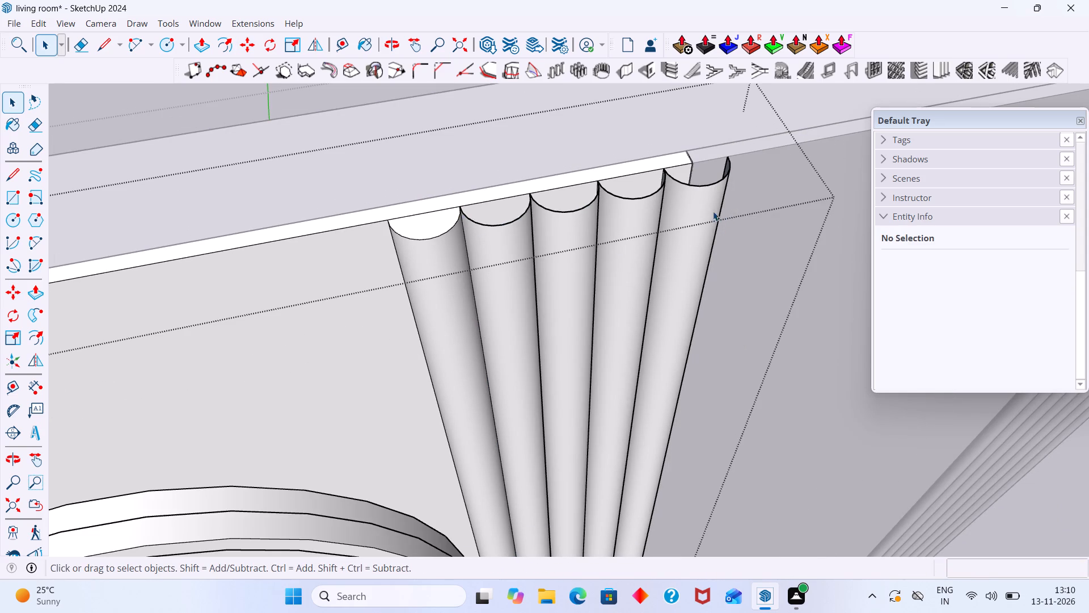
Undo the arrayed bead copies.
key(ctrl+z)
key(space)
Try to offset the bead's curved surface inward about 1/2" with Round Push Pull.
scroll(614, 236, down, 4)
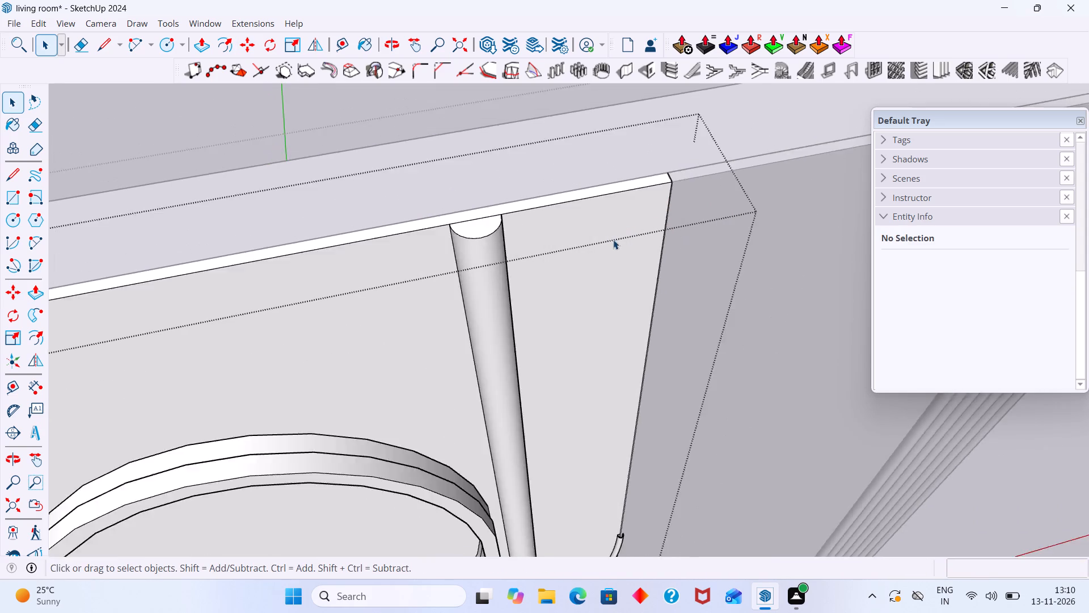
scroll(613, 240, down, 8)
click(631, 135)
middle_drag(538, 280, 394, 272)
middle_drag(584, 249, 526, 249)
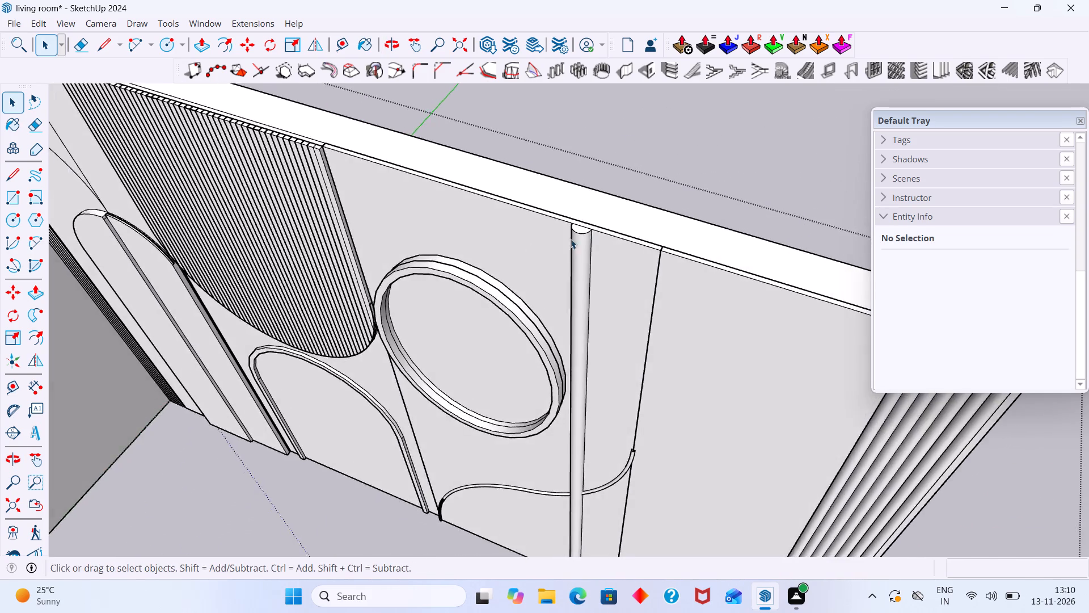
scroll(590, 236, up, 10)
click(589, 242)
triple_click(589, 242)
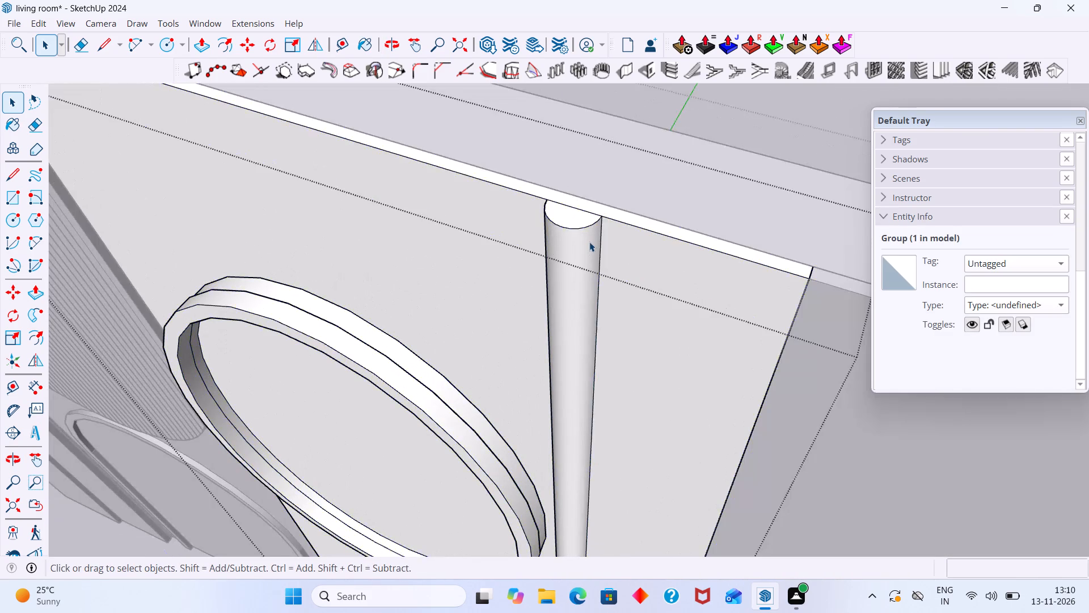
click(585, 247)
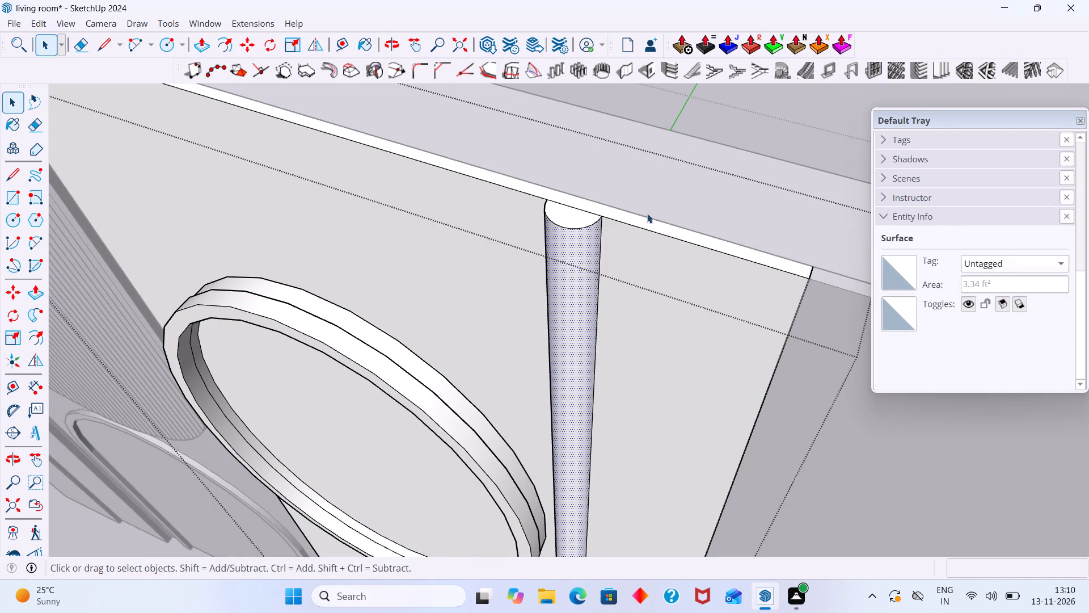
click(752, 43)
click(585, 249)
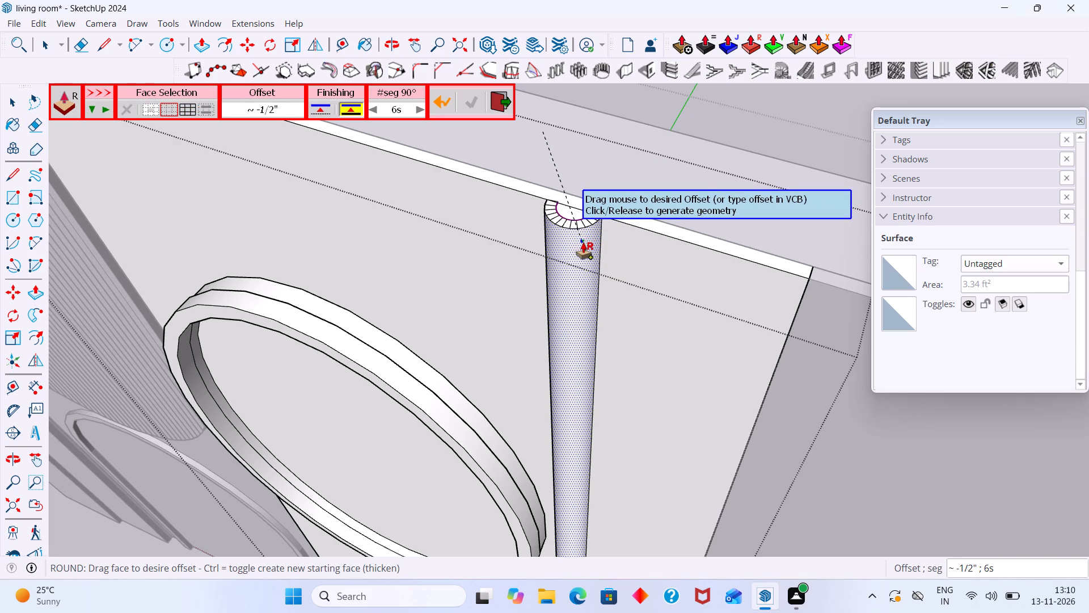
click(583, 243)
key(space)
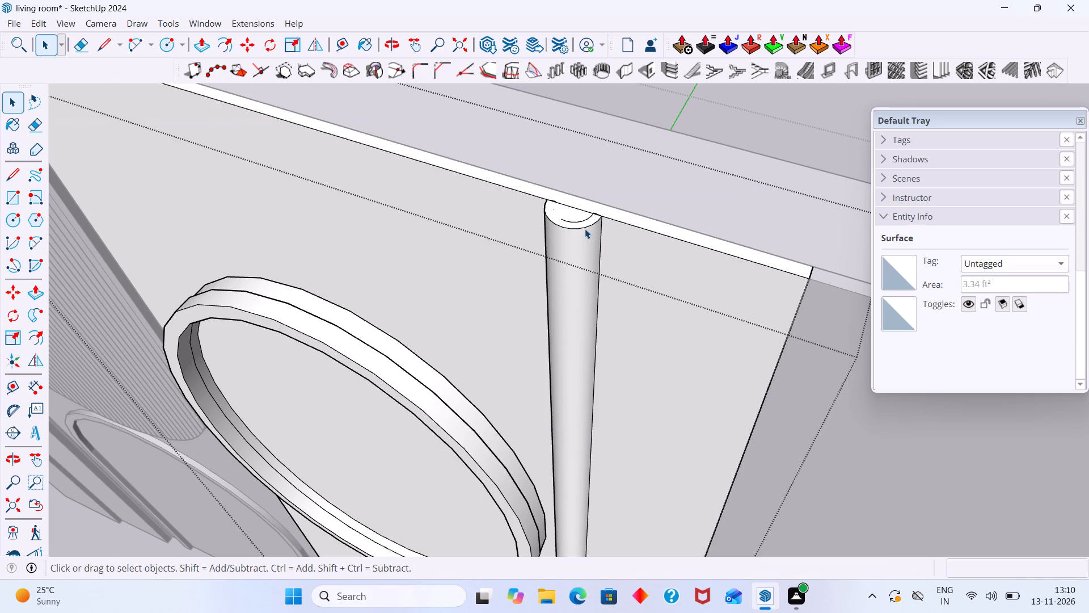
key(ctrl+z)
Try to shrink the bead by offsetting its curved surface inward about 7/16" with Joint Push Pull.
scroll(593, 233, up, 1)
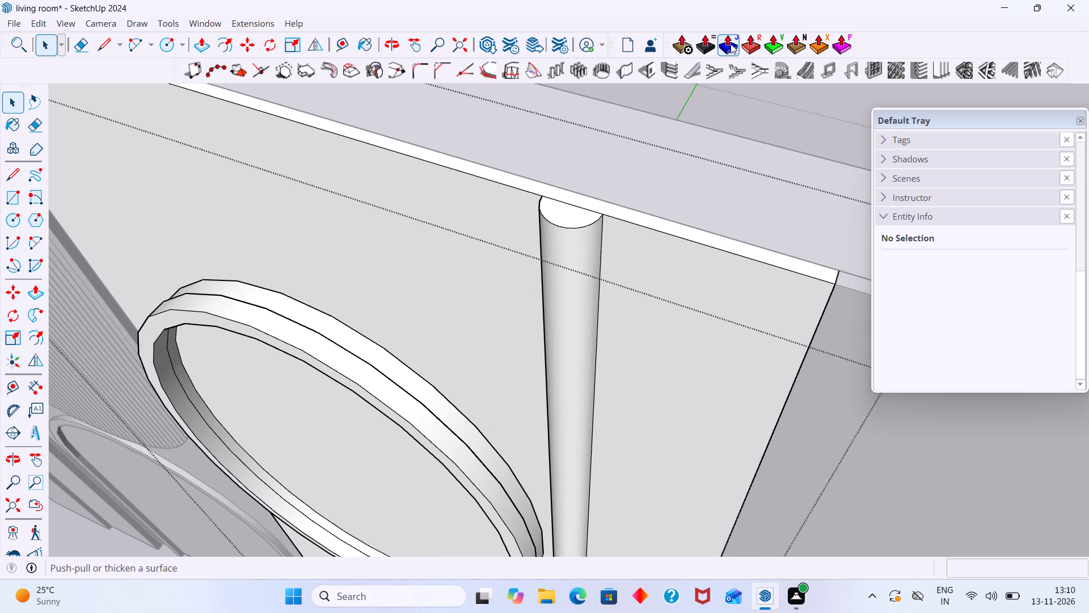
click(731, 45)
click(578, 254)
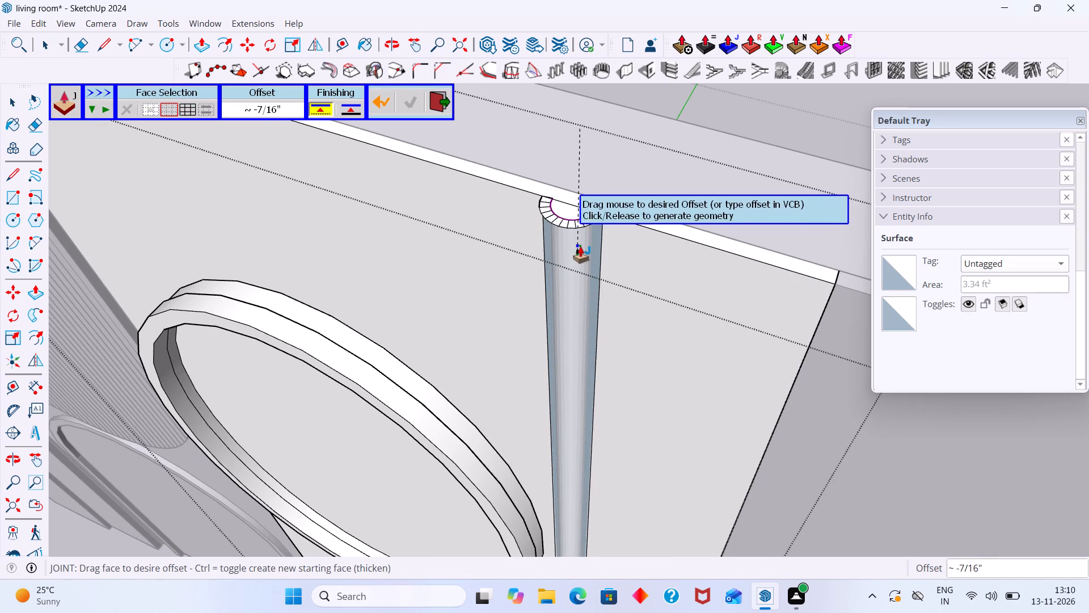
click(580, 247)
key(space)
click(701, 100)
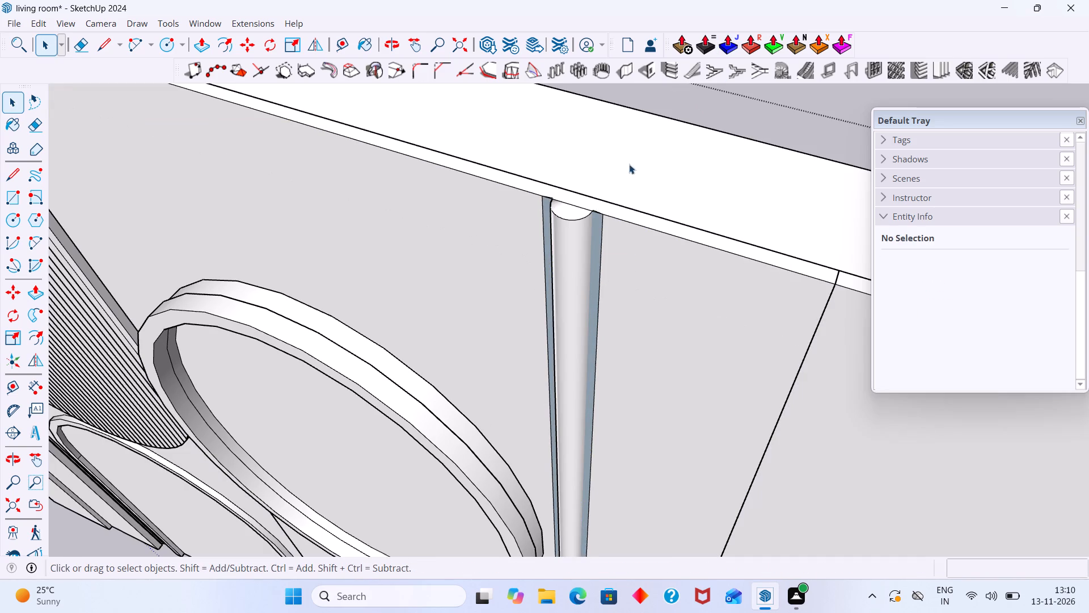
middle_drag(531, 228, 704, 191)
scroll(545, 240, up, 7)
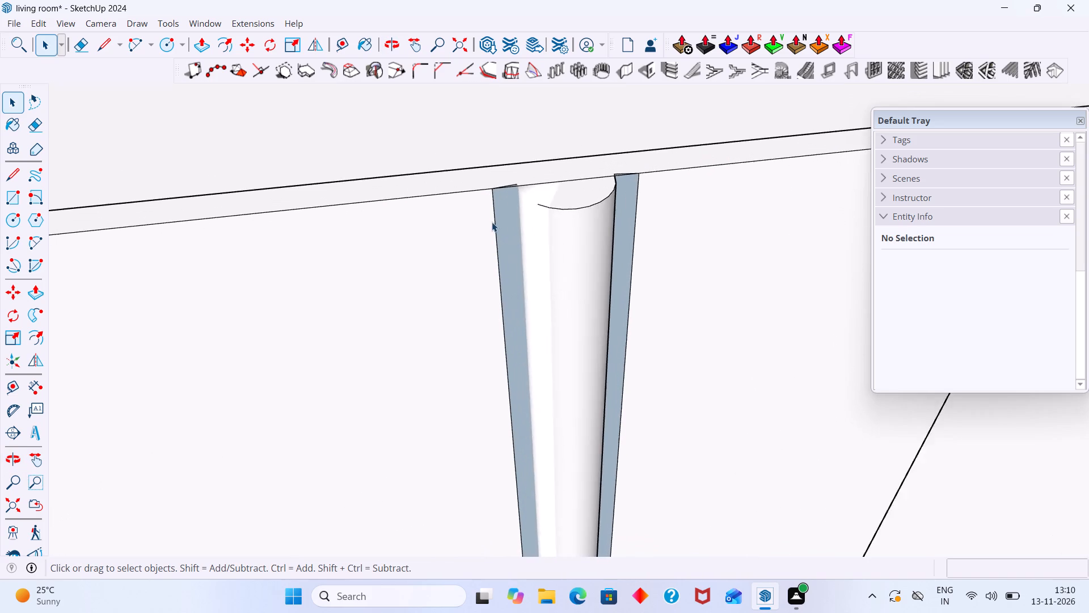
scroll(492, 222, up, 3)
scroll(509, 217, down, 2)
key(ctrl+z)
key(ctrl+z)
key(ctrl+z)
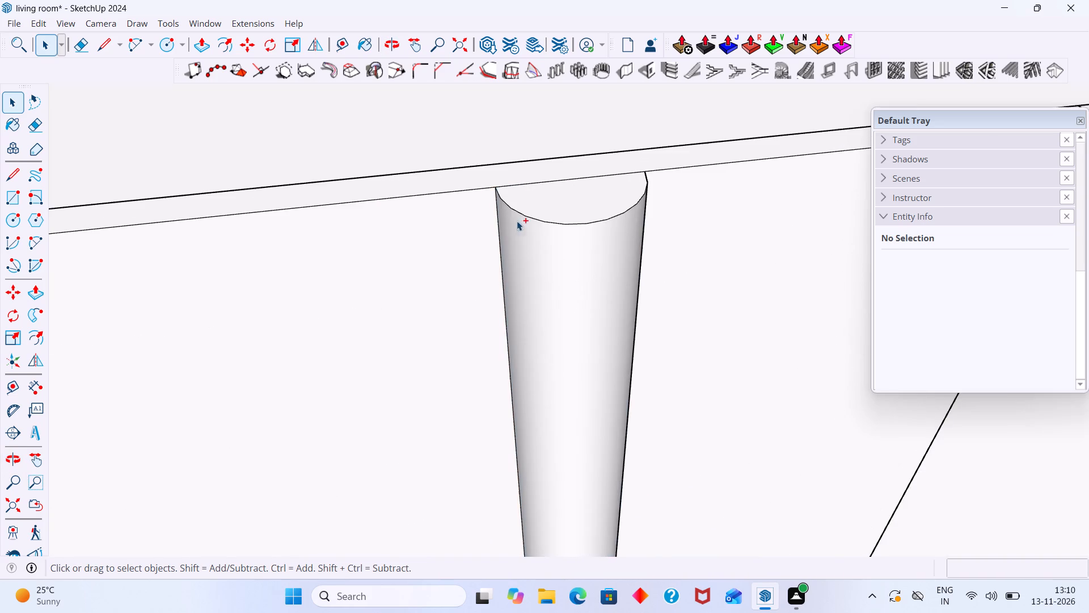
Undo the bead's upward extension and its Follow Me sweep, back to the half-round outline on the vertical line.
scroll(546, 223, down, 20)
scroll(546, 223, down, 4)
middle_drag(555, 234, 538, 176)
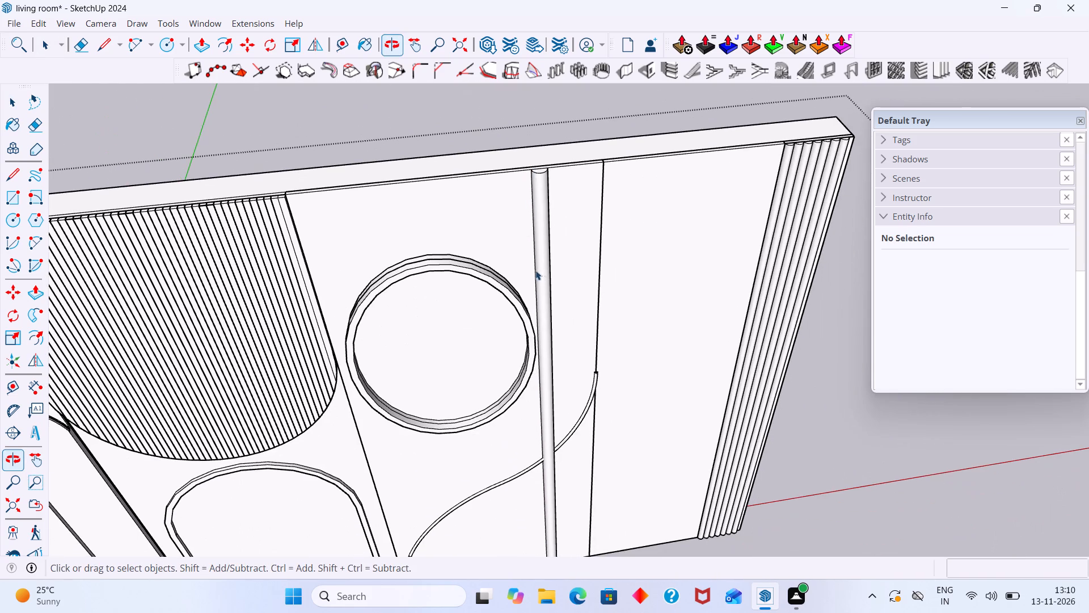
key(ctrl+z)
key(ctrl+z)
key(ctrl+z)
key(ctrl+z)
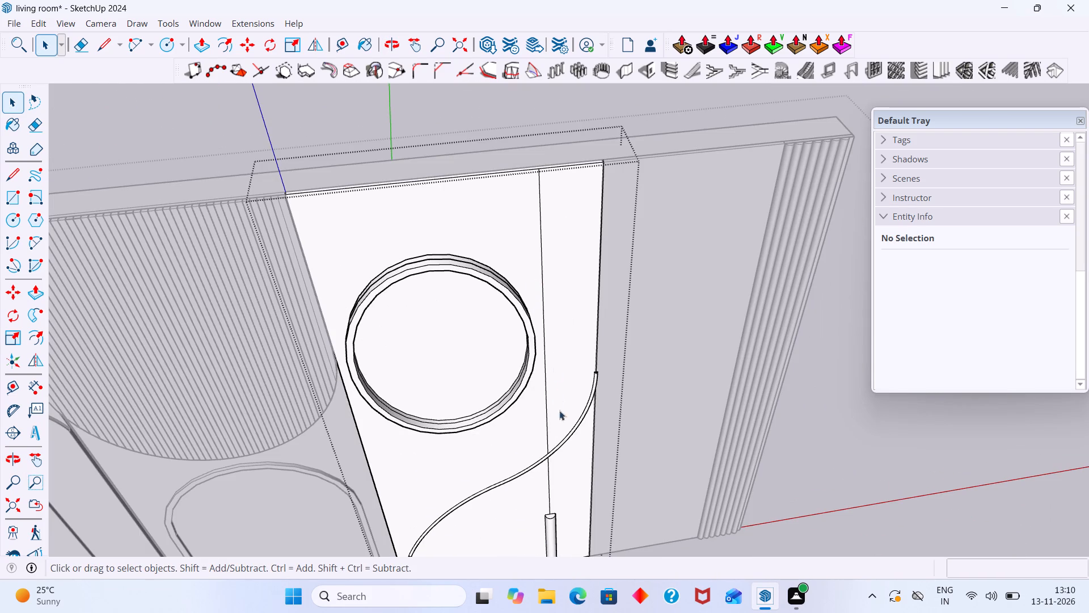
key(ctrl+z)
key(ctrl+z)
key(ctrl+z)
Delete the arc of the half-round outline, keeping its straight closing line.
shift+middle_drag(550, 516, 501, 404)
scroll(505, 406, up, 20)
scroll(505, 406, up, 1)
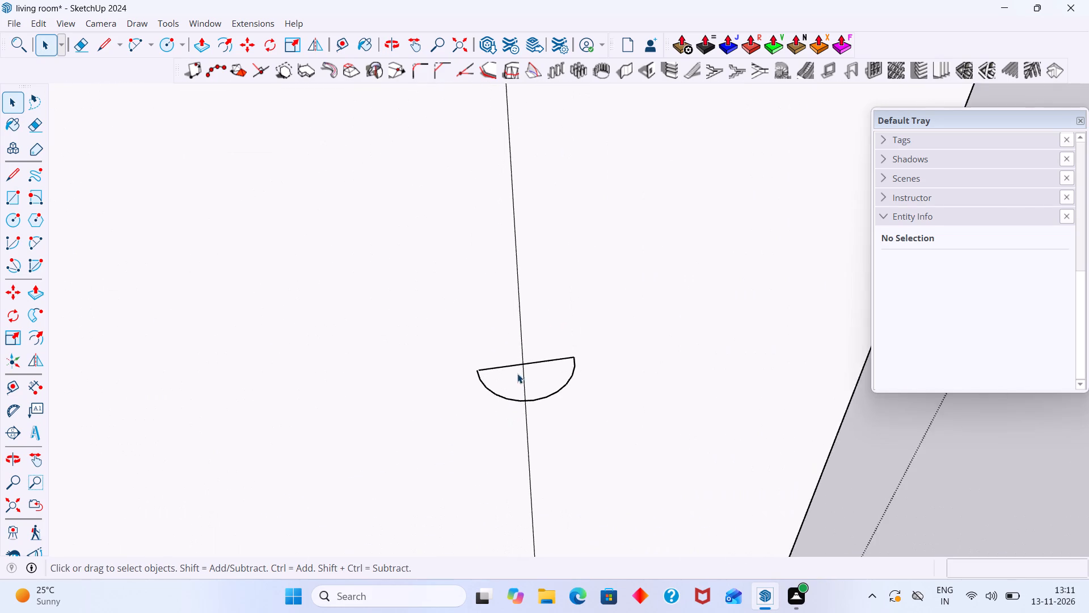
scroll(517, 373, up, 5)
click(480, 401)
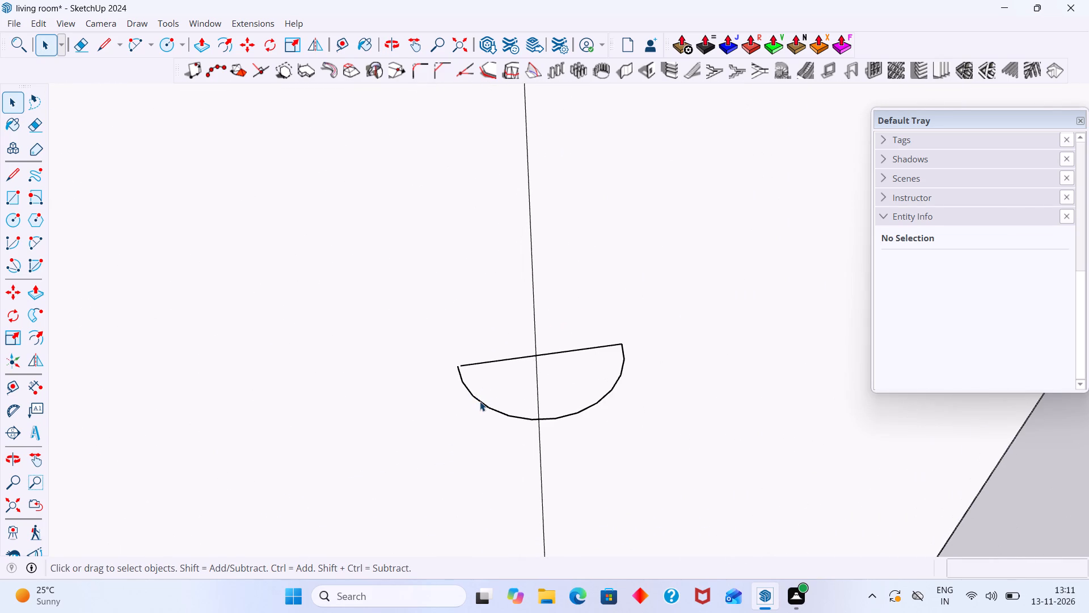
key(Delete)
Draw a smaller half-round arc centred on the closing line, with both ends on that line and a bulge of about 11/16".
scroll(455, 373, down, 2)
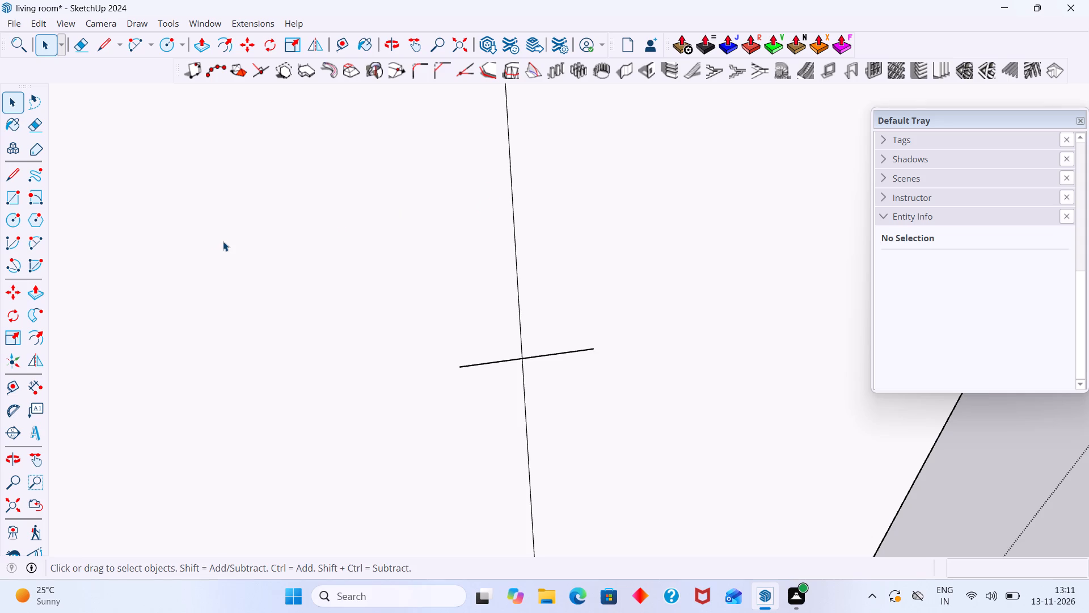
key(a)
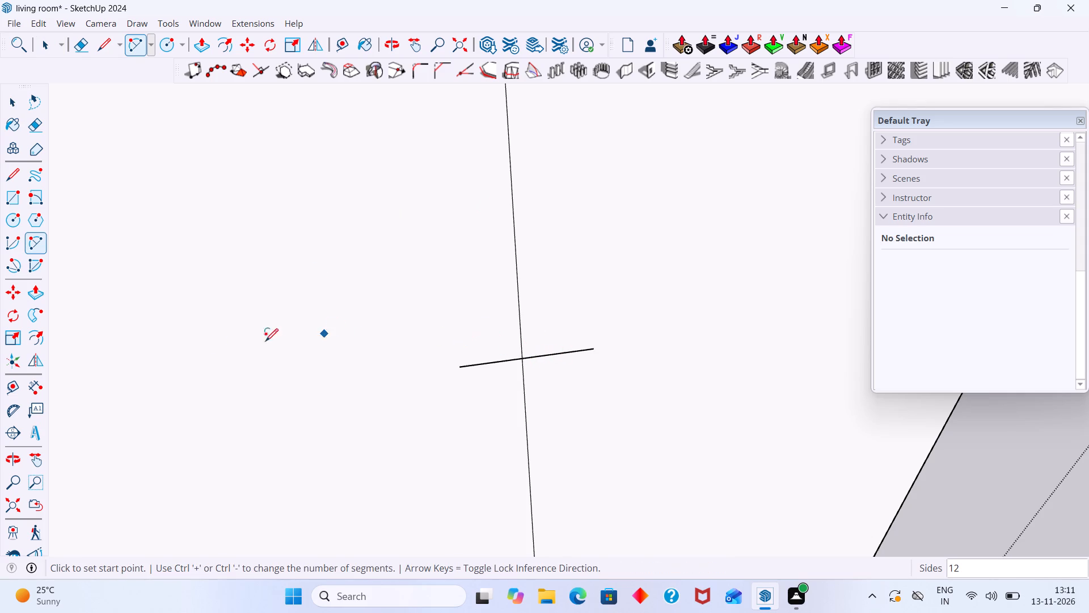
click(558, 355)
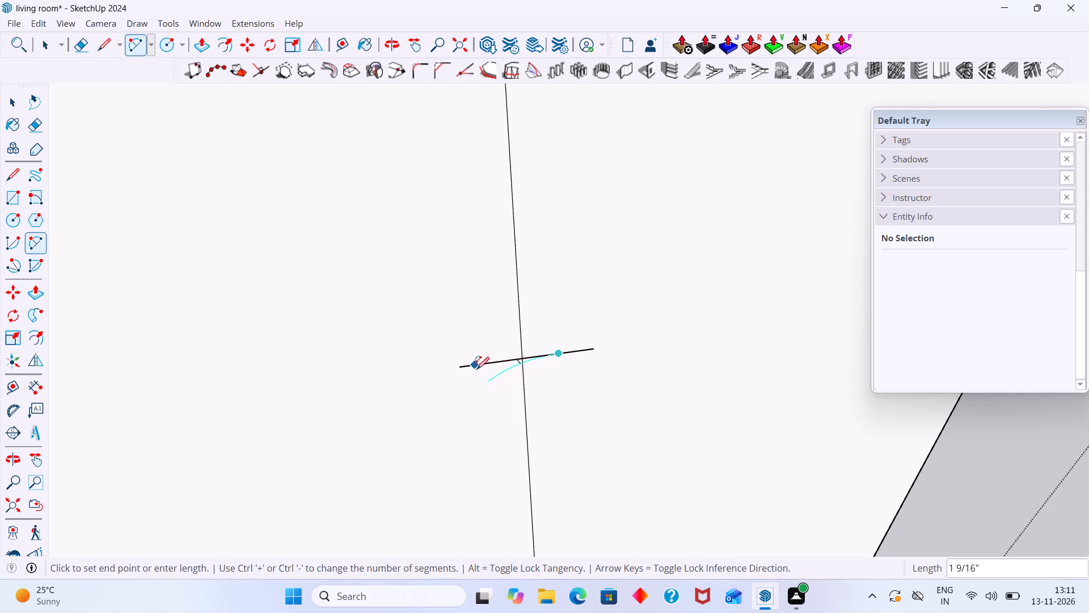
scroll(481, 388, down, 4)
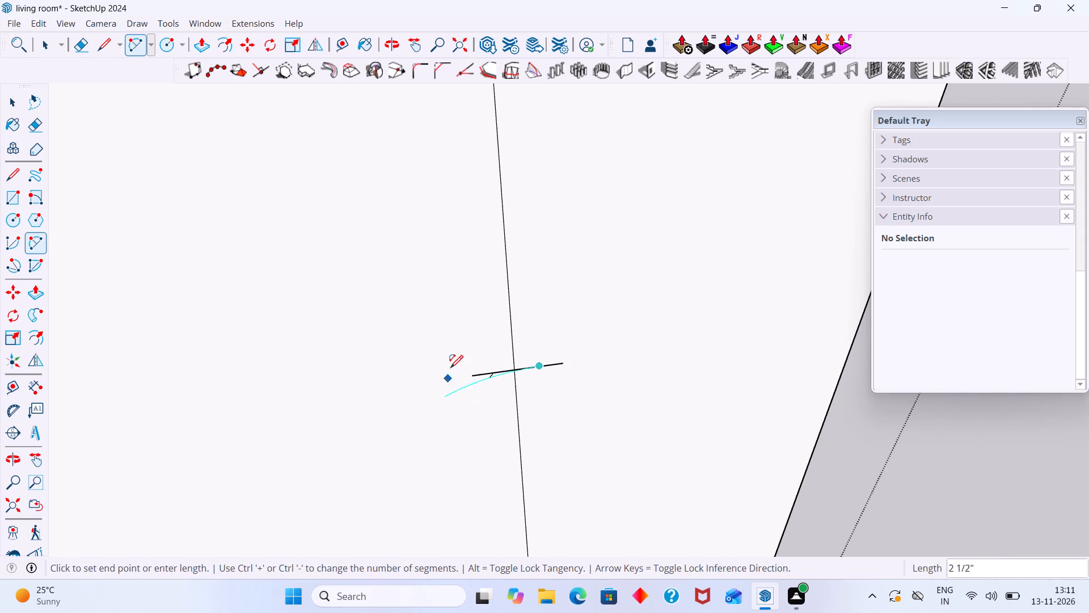
scroll(495, 373, up, 6)
click(487, 373)
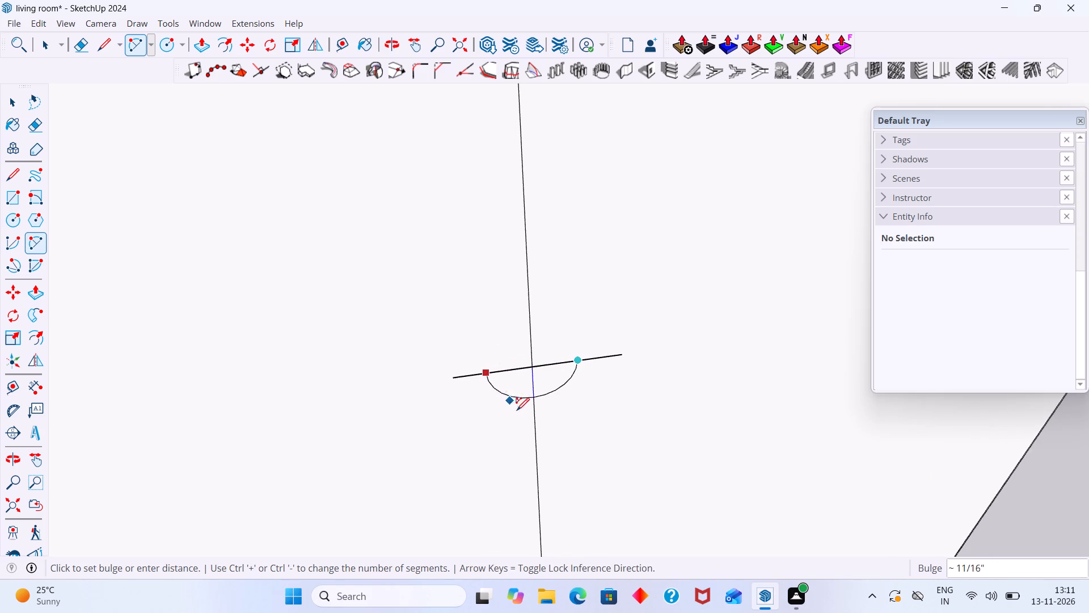
click(520, 404)
key(space)
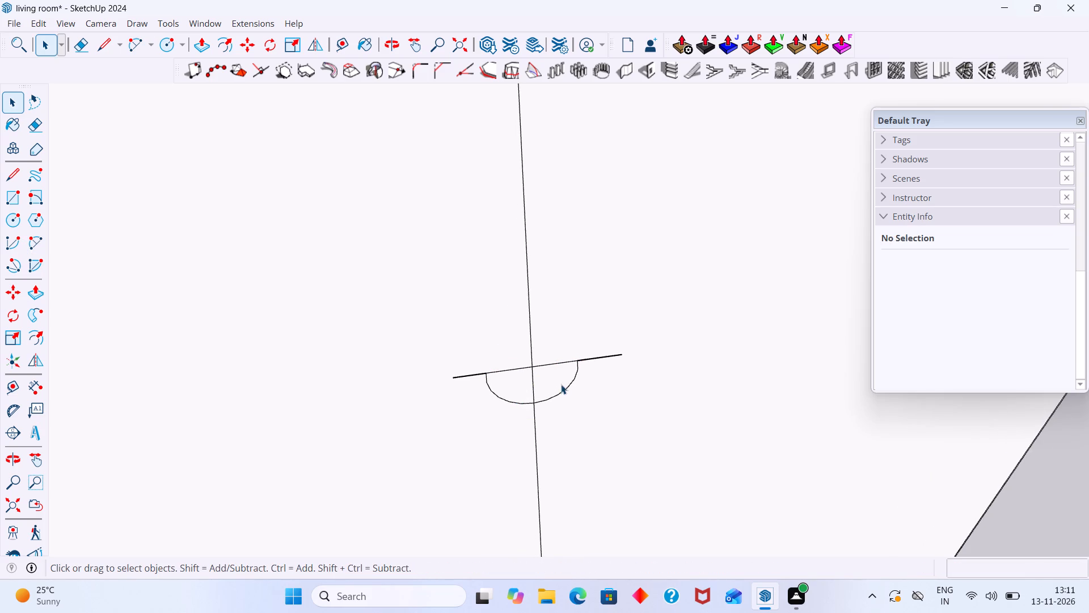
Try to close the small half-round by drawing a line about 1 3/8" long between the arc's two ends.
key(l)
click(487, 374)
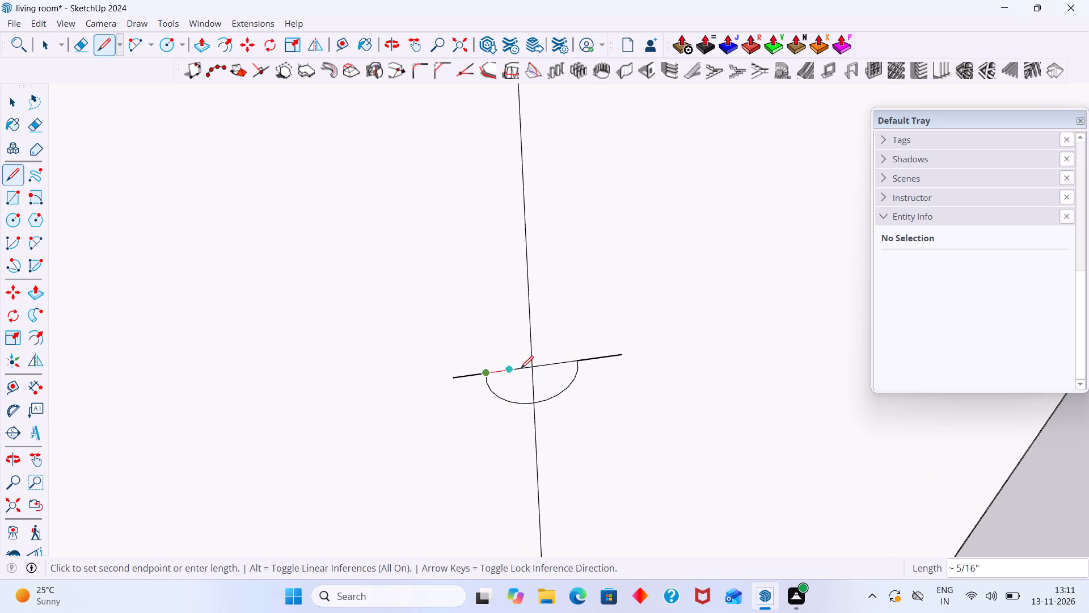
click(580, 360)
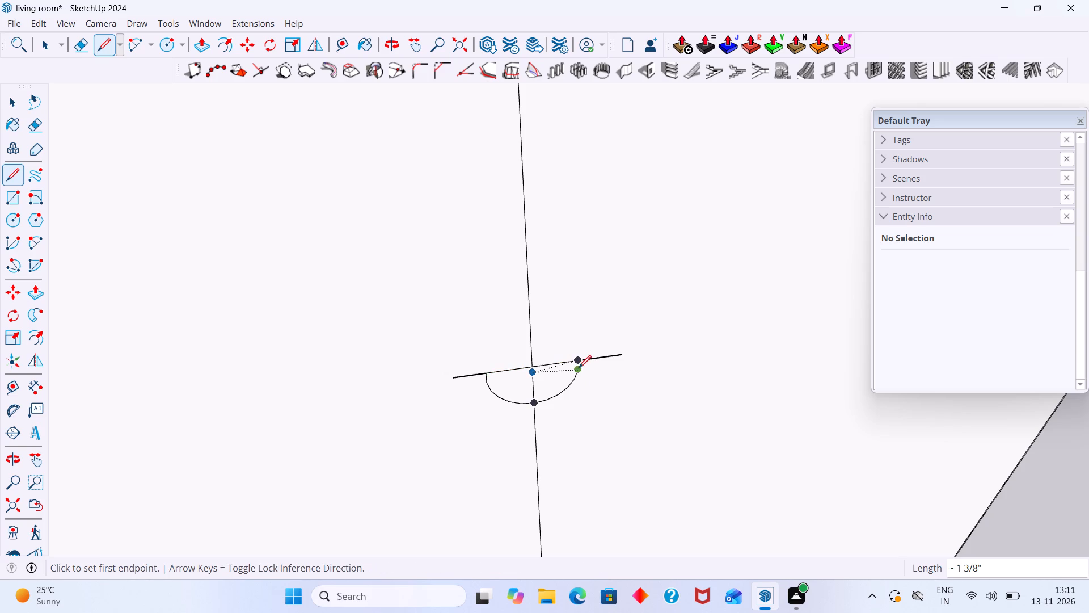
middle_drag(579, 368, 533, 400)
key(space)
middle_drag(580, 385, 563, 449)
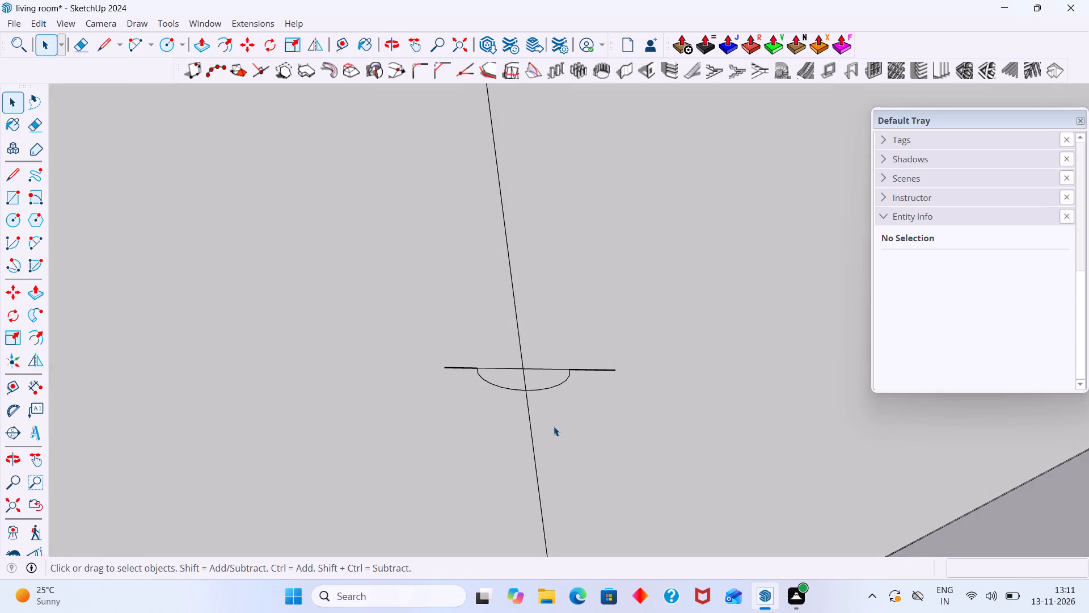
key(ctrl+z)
Erase the small half-round arc, keeping the straight closing line.
key(e)
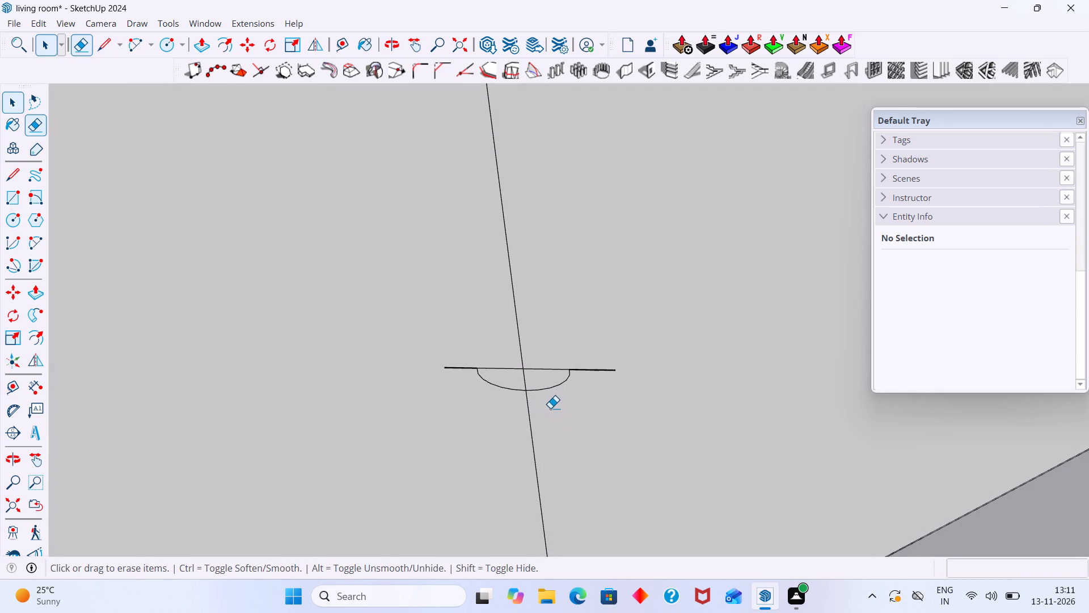
drag(550, 408, 546, 388)
drag(509, 386, 504, 392)
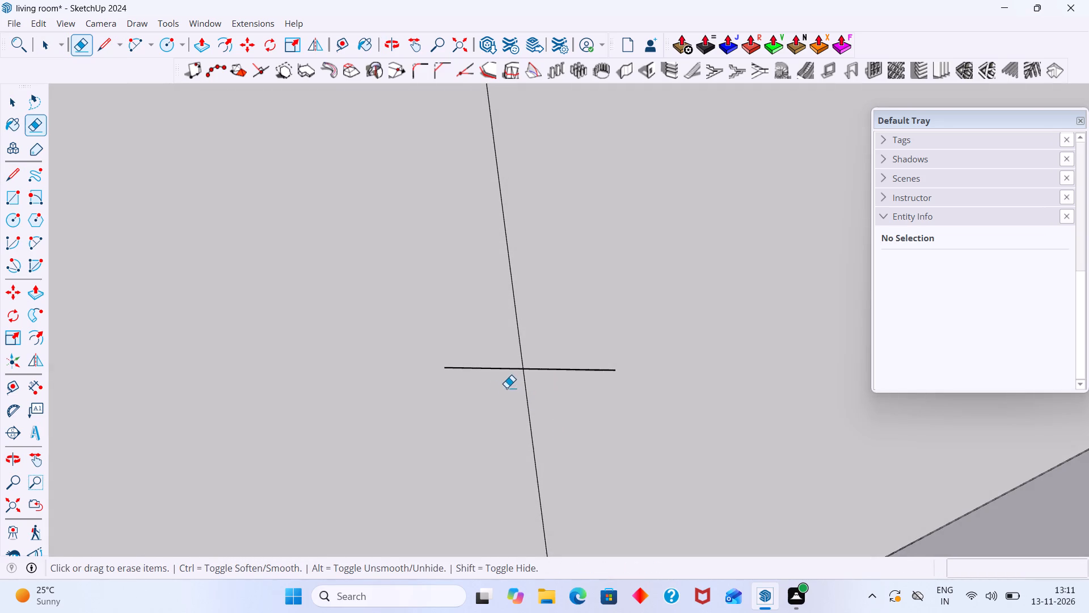
click(570, 367)
key(space)
Draw a shallower two-point arc centred on the closing line, bulging about 5/16" along the green axis to form a closed face.
scroll(572, 376, down, 14)
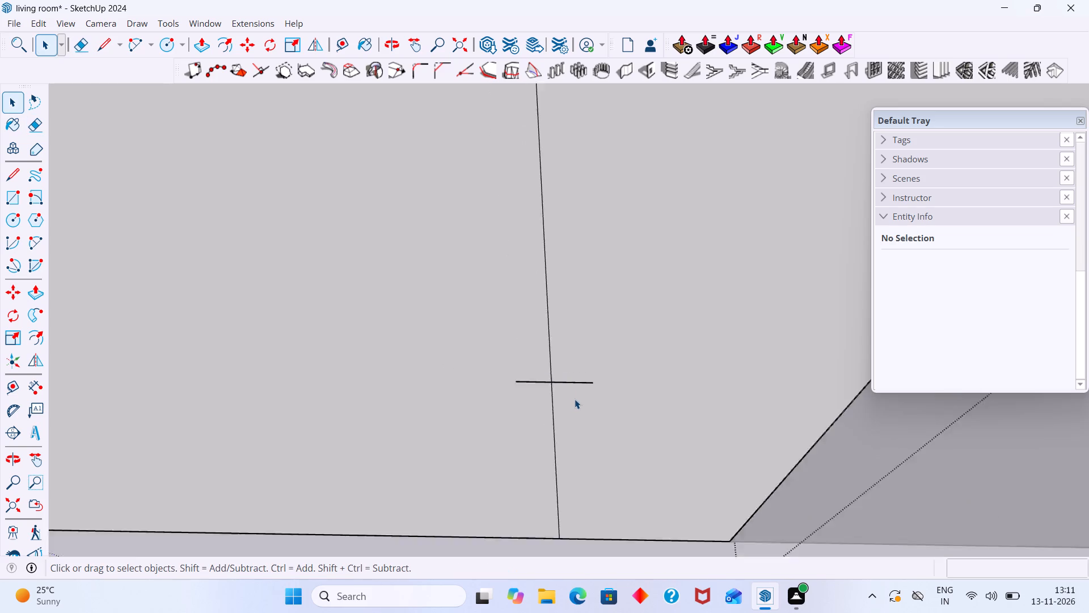
scroll(575, 399, down, 8)
middle_drag(589, 409, 572, 447)
scroll(567, 428, up, 12)
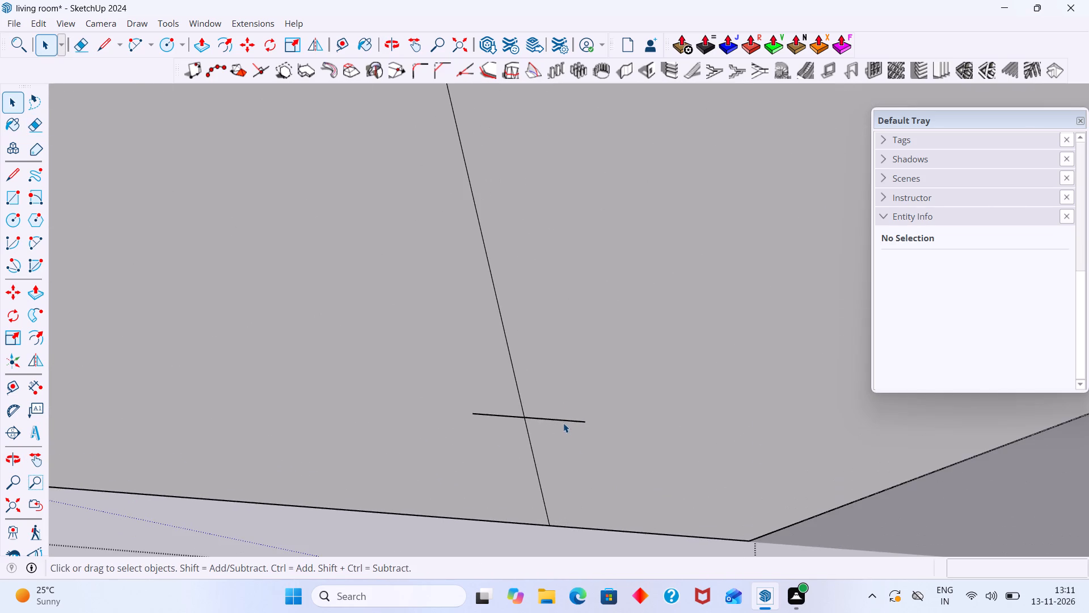
key(a)
scroll(547, 450, up, 8)
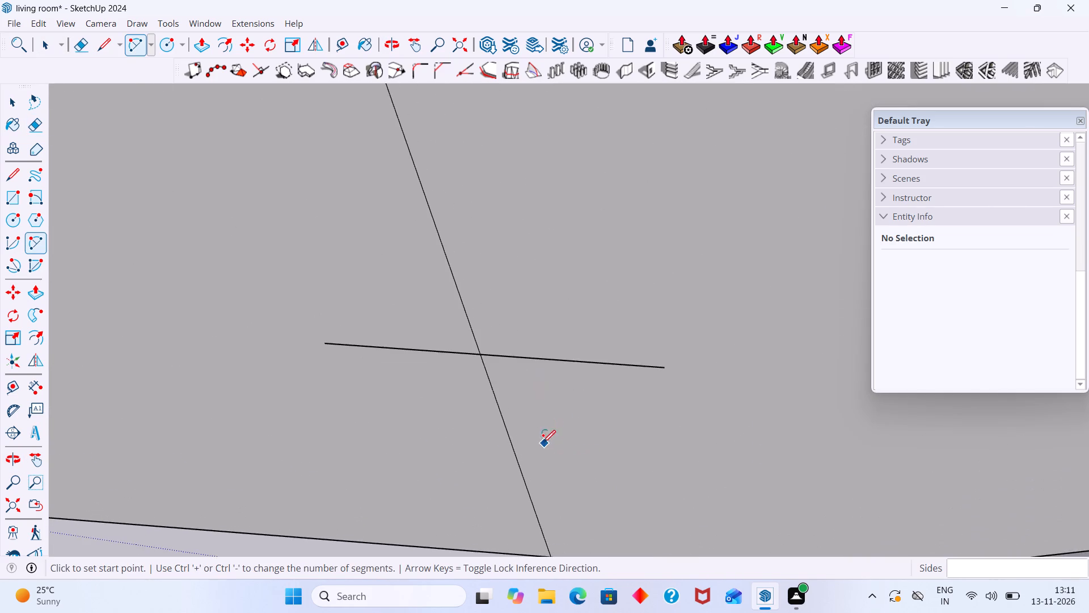
scroll(554, 376, up, 1)
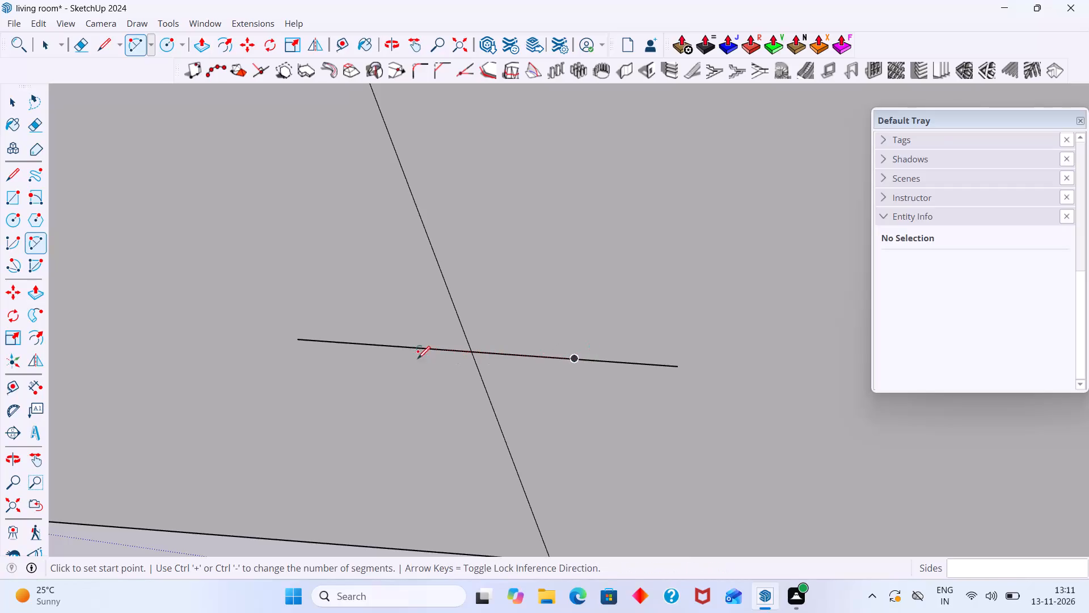
click(384, 347)
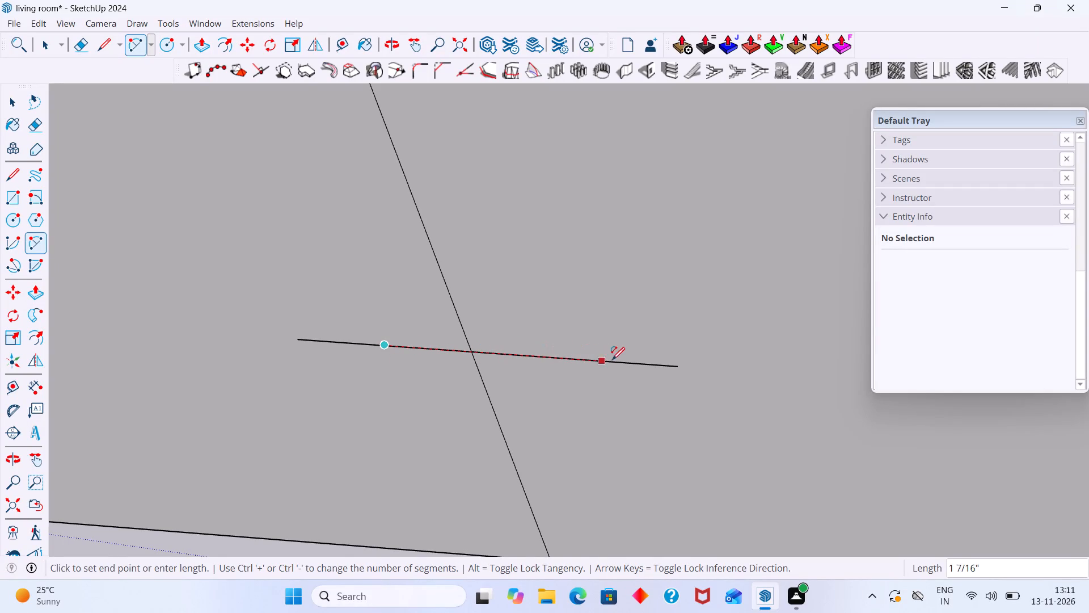
click(576, 362)
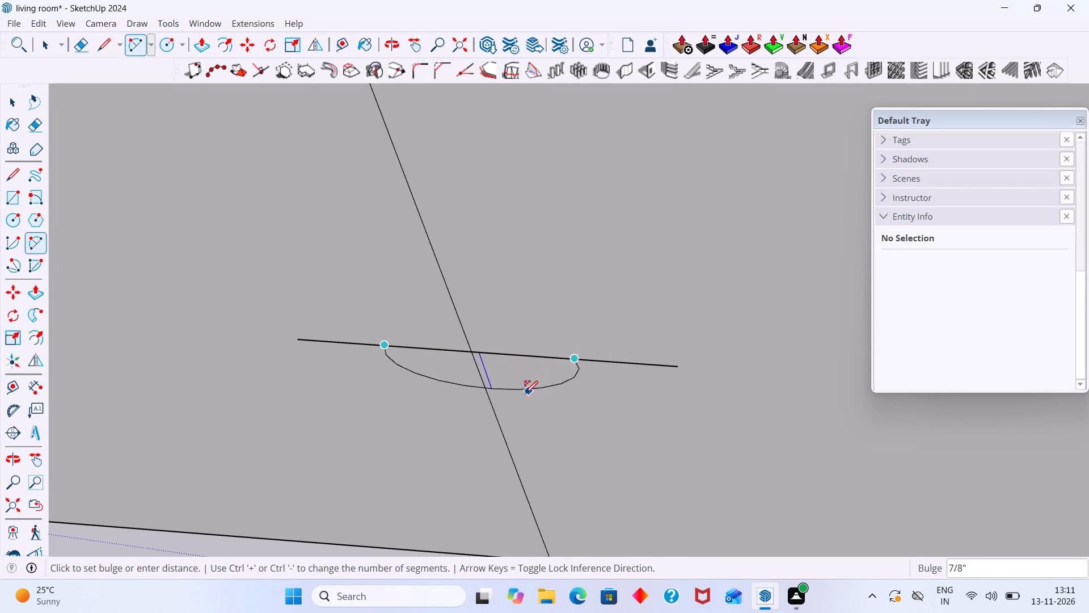
key(Left)
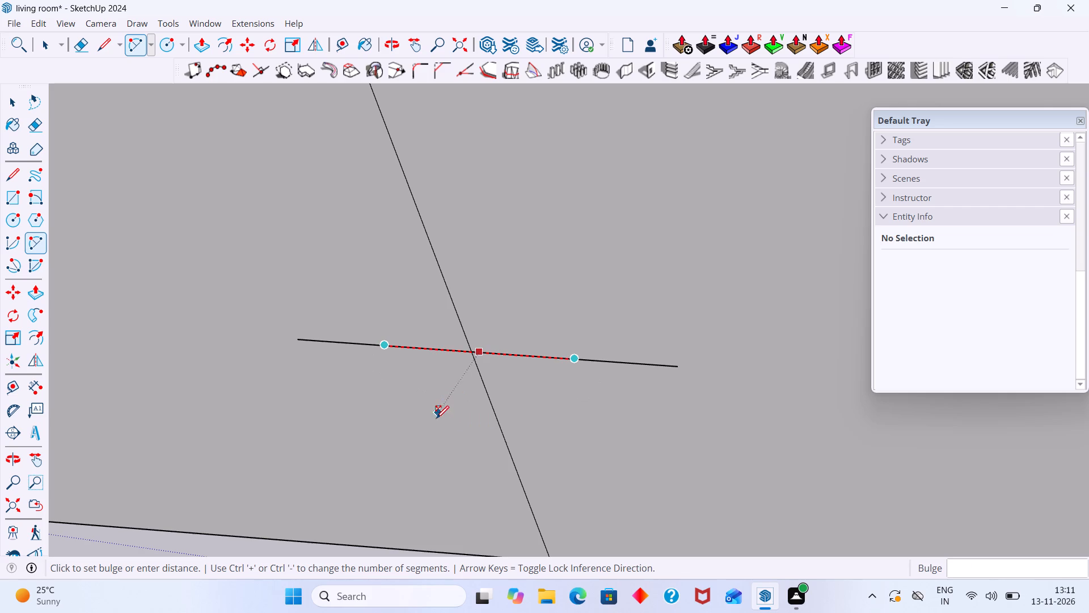
click(466, 400)
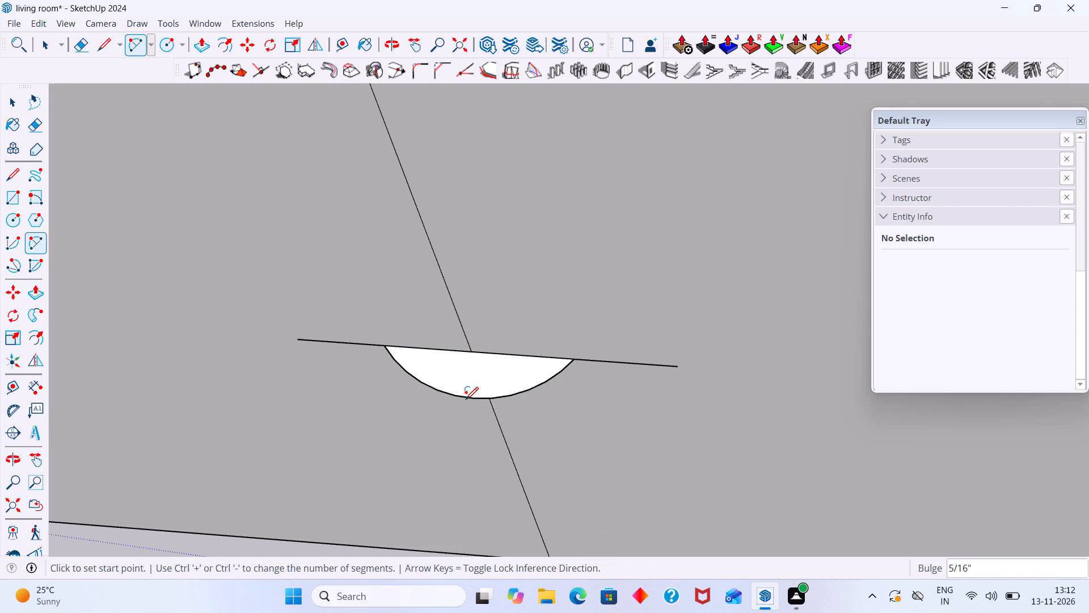
key(space)
Erase the two ends of the closing line that extend beyond the arc, leaving only the closed bead profile.
scroll(521, 389, down, 12)
scroll(547, 383, up, 5)
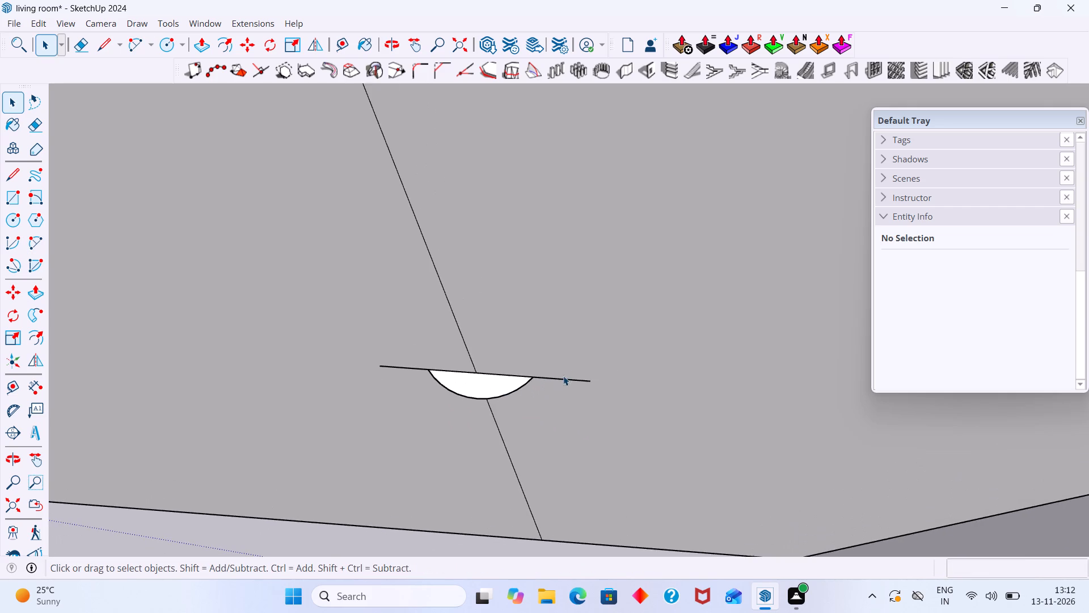
middle_click(564, 375)
scroll(564, 375, up, 1)
key(e)
drag(560, 361, 558, 387)
drag(406, 359, 406, 383)
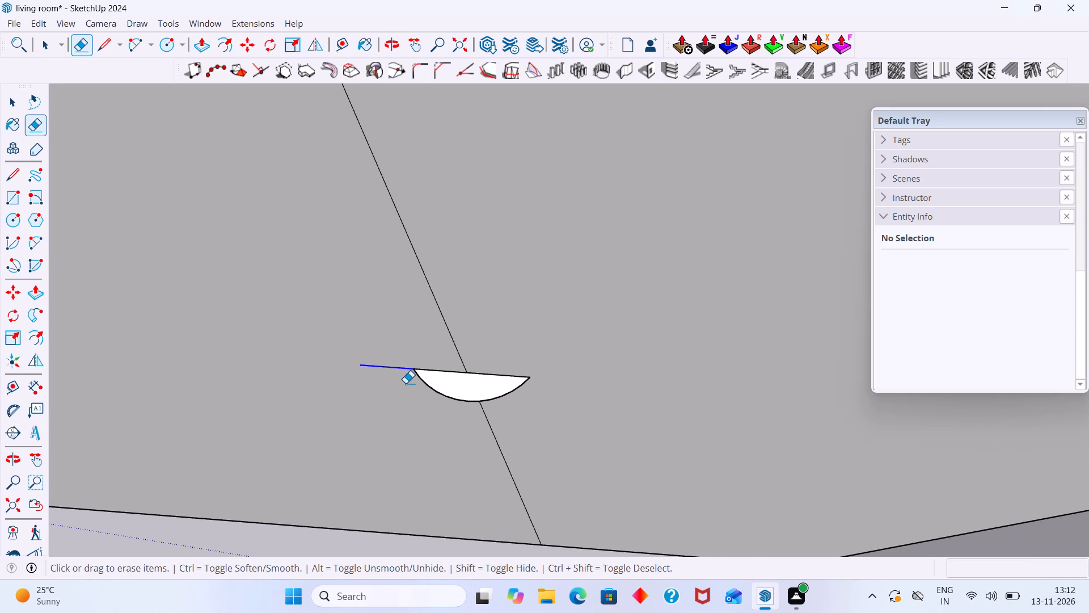
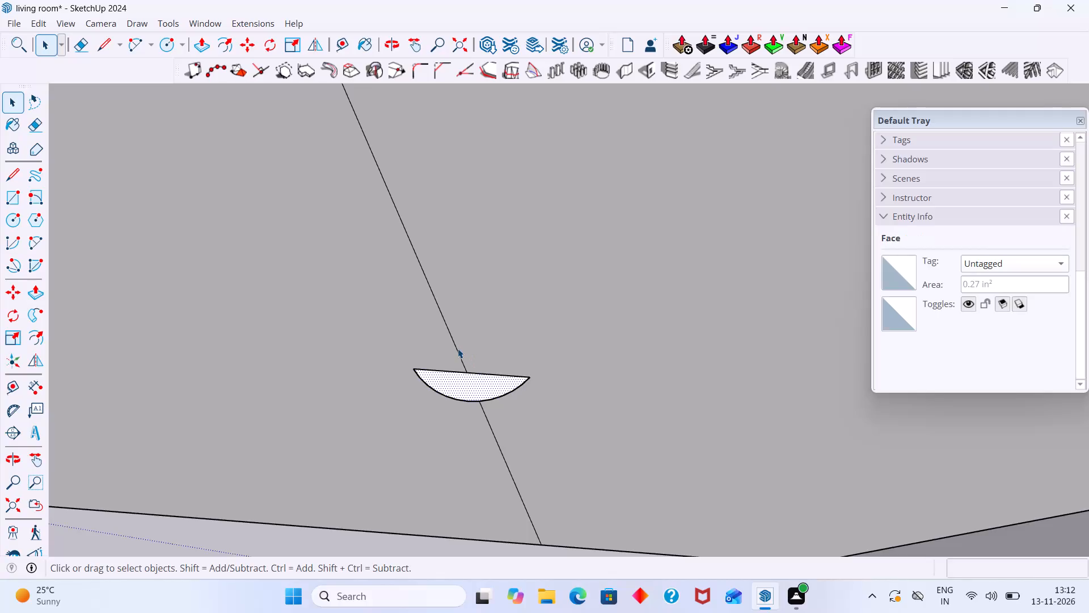
Run Follow Me on the small bead profile along the selected vertical line up to the S-shaped moulding.
click(32, 318)
click(480, 383)
scroll(479, 379, down, 2)
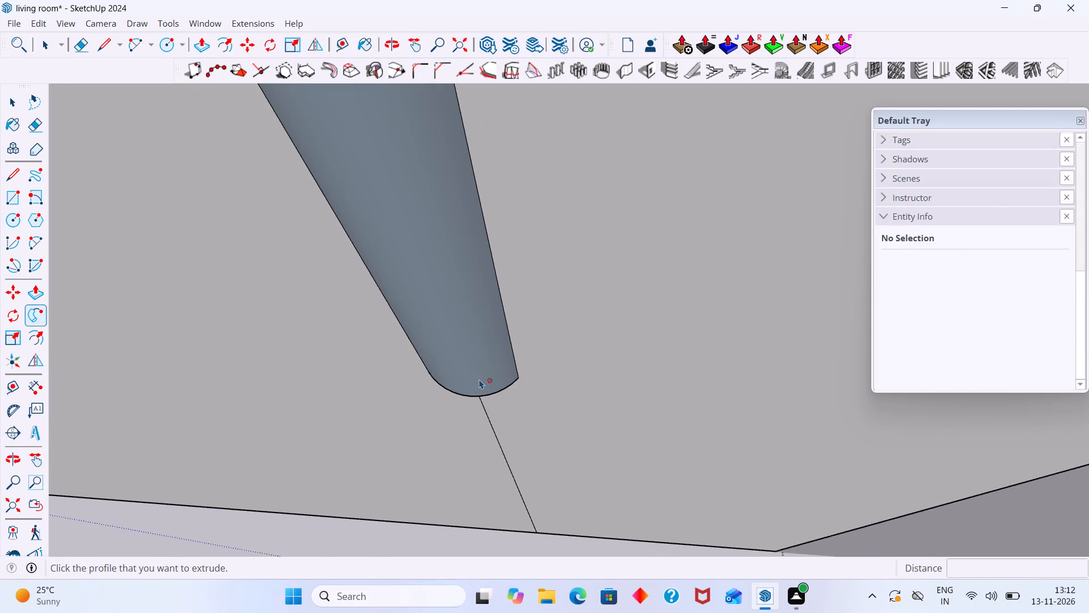
scroll(479, 379, down, 20)
scroll(479, 379, down, 2)
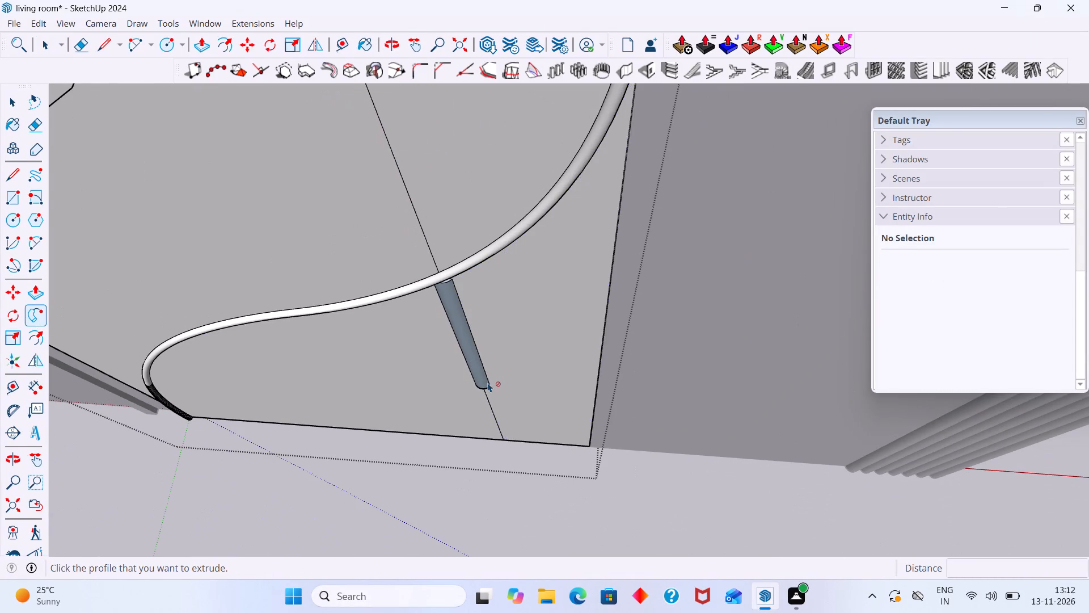
scroll(499, 414, up, 1)
middle_drag(487, 405, 486, 275)
key(space)
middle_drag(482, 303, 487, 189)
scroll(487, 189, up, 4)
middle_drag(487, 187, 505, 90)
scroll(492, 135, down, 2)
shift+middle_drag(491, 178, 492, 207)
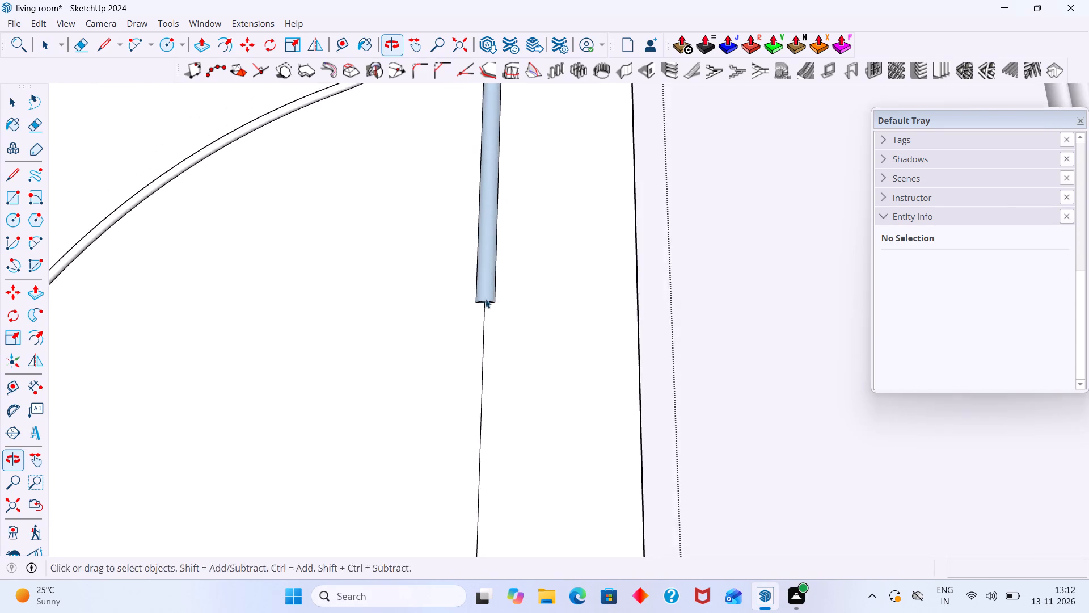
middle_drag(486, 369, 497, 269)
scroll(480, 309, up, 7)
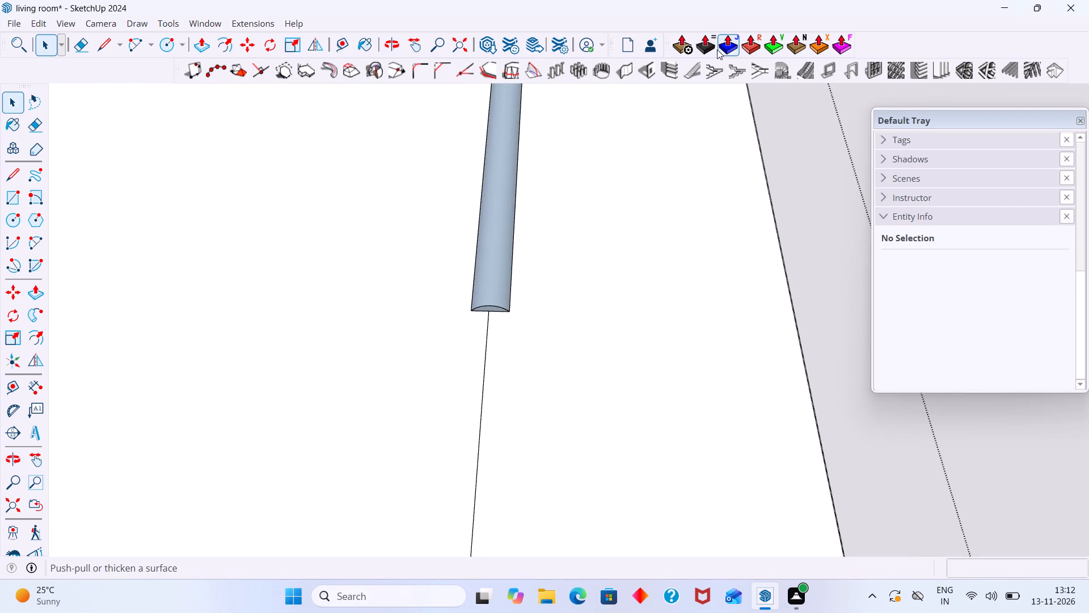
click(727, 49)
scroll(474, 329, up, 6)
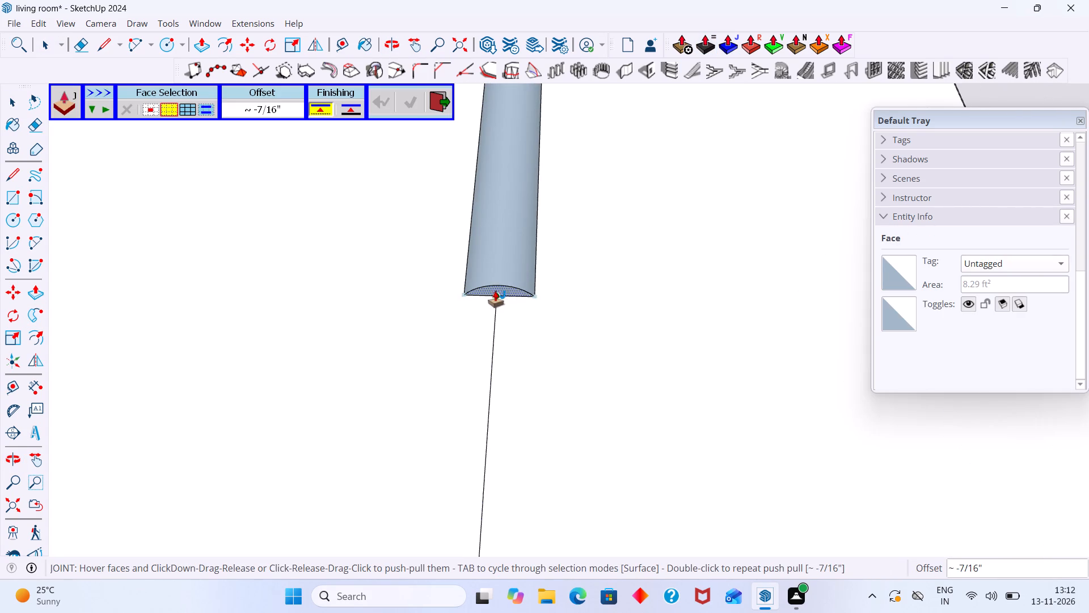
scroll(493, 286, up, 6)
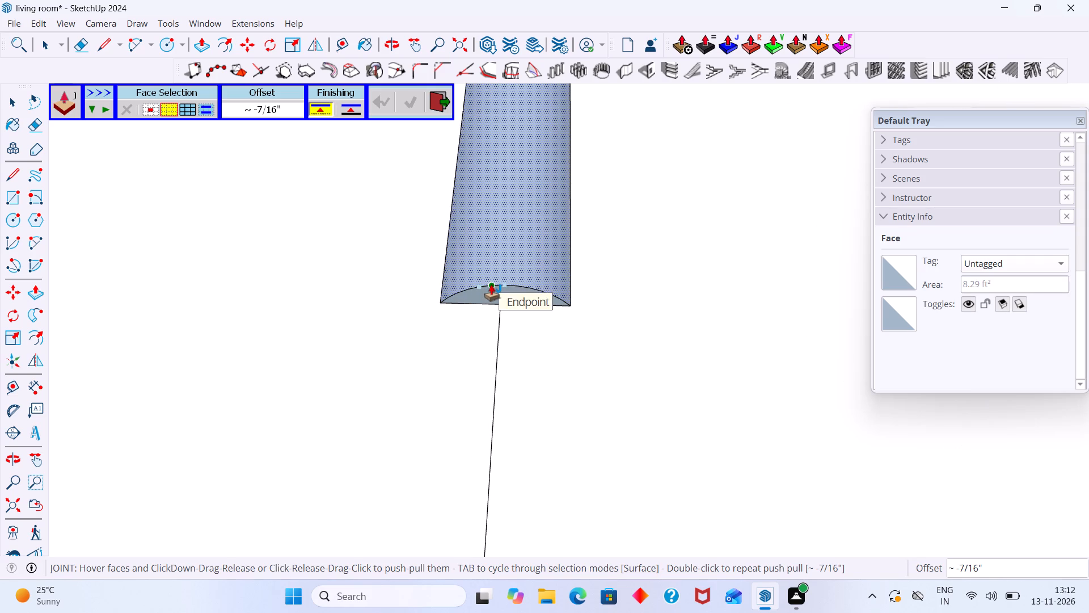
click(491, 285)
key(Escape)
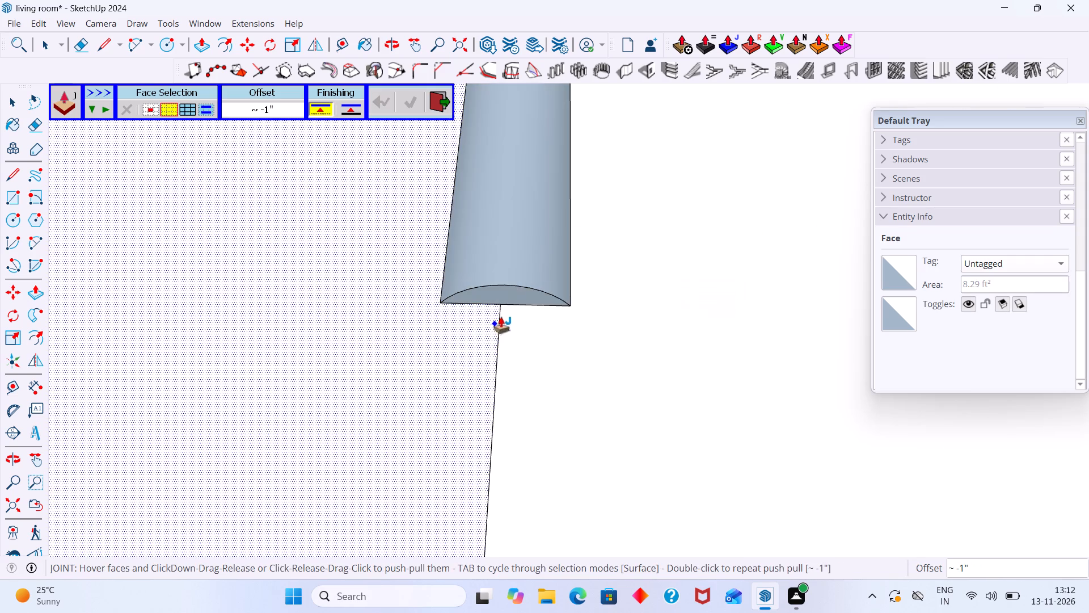
Extend the bead's lower end face with Round Push Pull by about 1' 11 5/16" down to the panel's bottom edge.
click(750, 49)
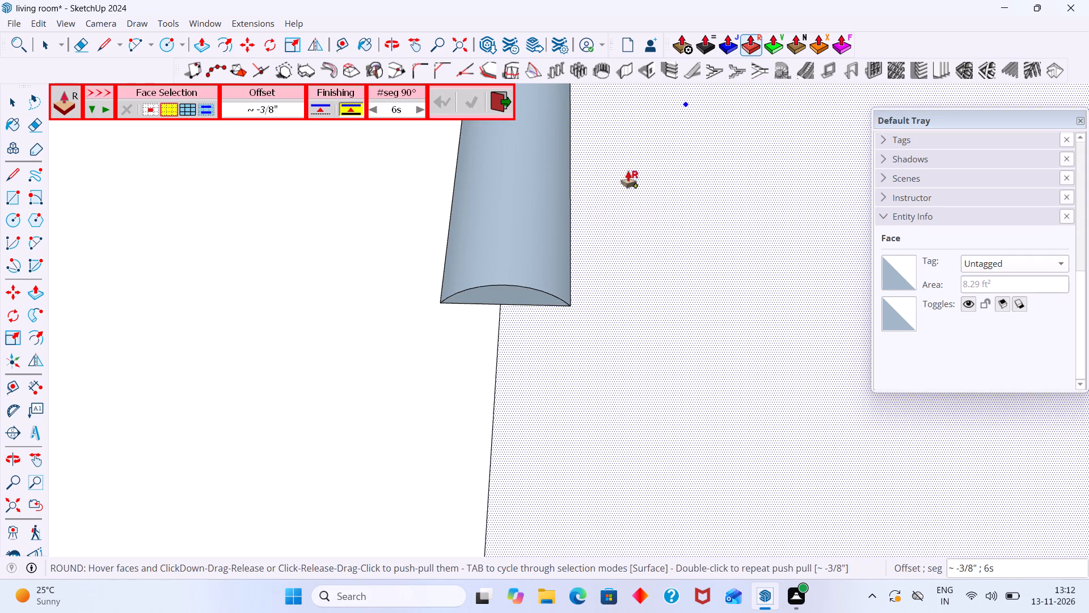
click(492, 289)
scroll(433, 417, down, 10)
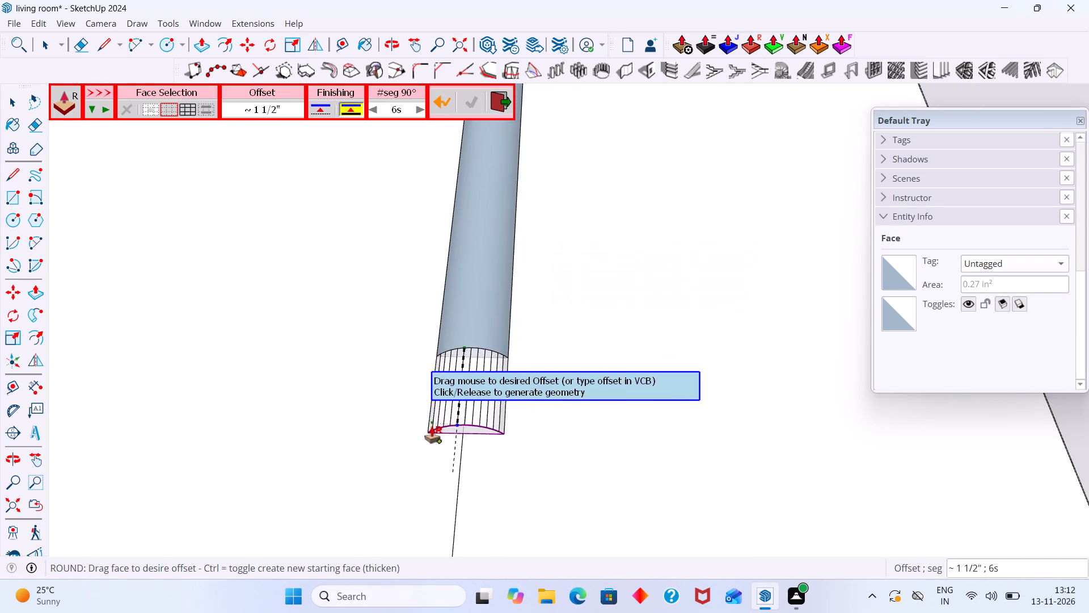
scroll(432, 427, down, 5)
middle_drag(433, 451, 473, 261)
scroll(448, 392, down, 6)
middle_drag(444, 415, 520, 235)
scroll(509, 385, down, 5)
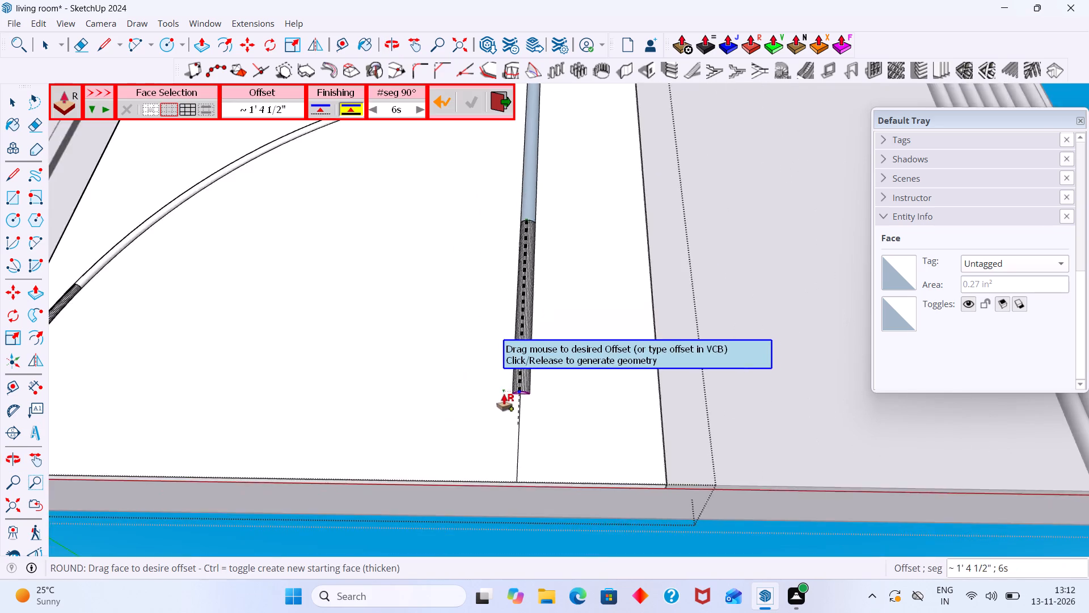
scroll(504, 394, down, 3)
scroll(505, 451, up, 6)
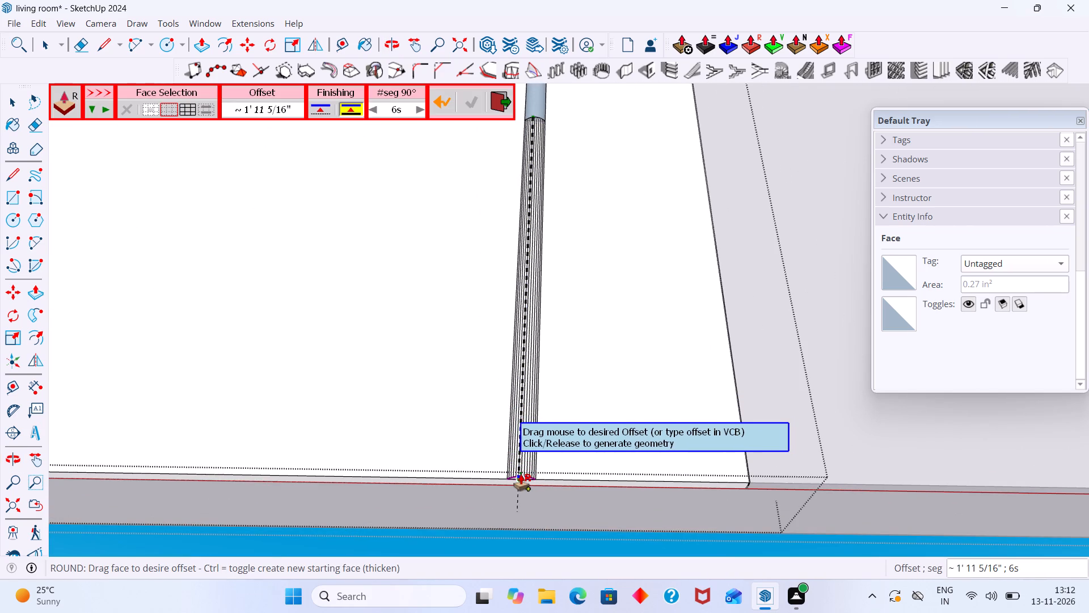
click(521, 475)
key(space)
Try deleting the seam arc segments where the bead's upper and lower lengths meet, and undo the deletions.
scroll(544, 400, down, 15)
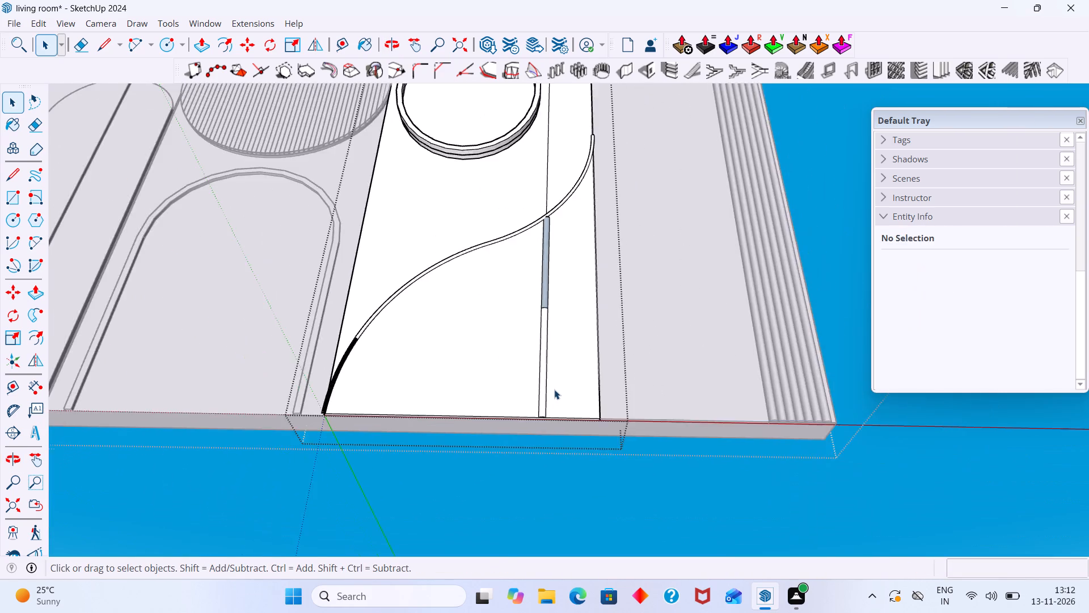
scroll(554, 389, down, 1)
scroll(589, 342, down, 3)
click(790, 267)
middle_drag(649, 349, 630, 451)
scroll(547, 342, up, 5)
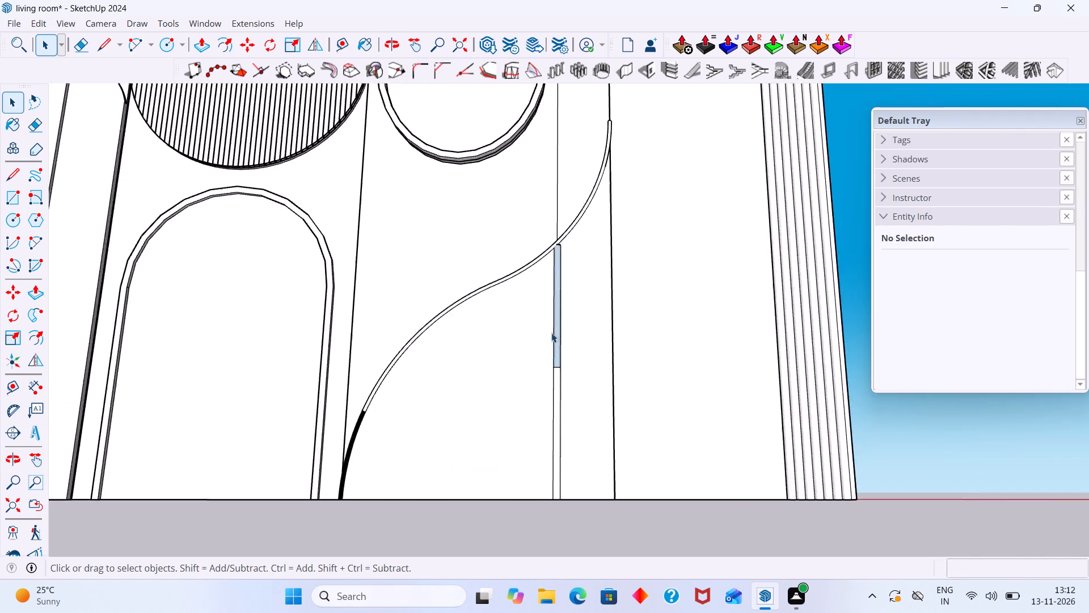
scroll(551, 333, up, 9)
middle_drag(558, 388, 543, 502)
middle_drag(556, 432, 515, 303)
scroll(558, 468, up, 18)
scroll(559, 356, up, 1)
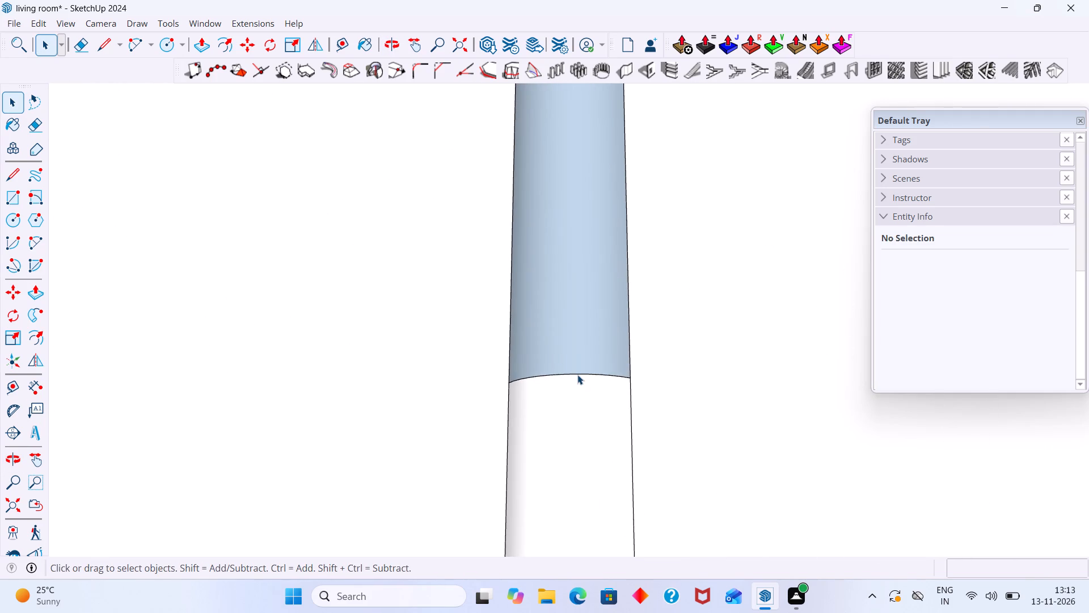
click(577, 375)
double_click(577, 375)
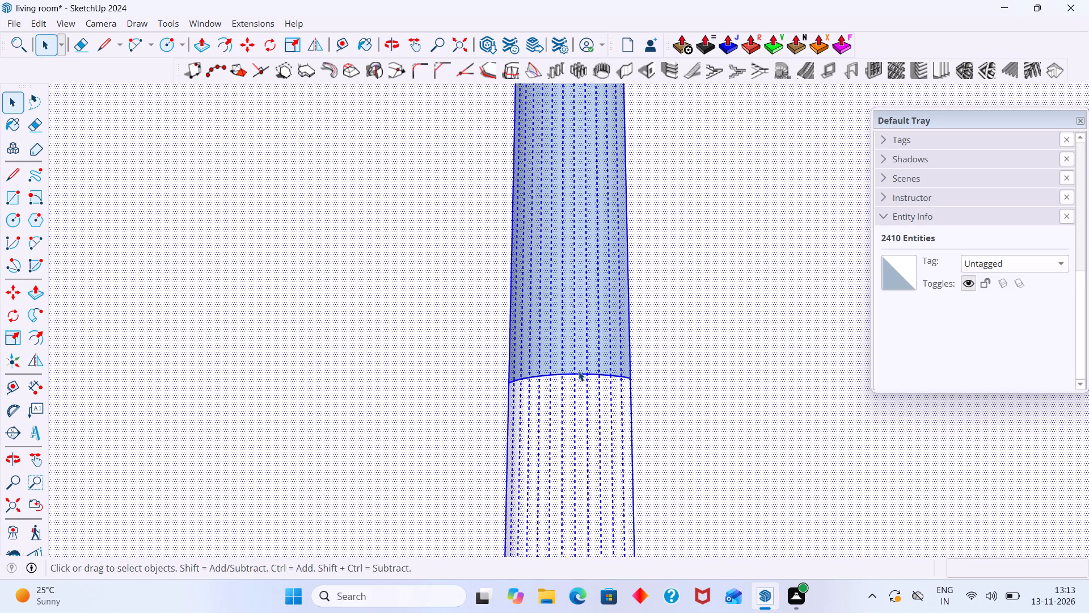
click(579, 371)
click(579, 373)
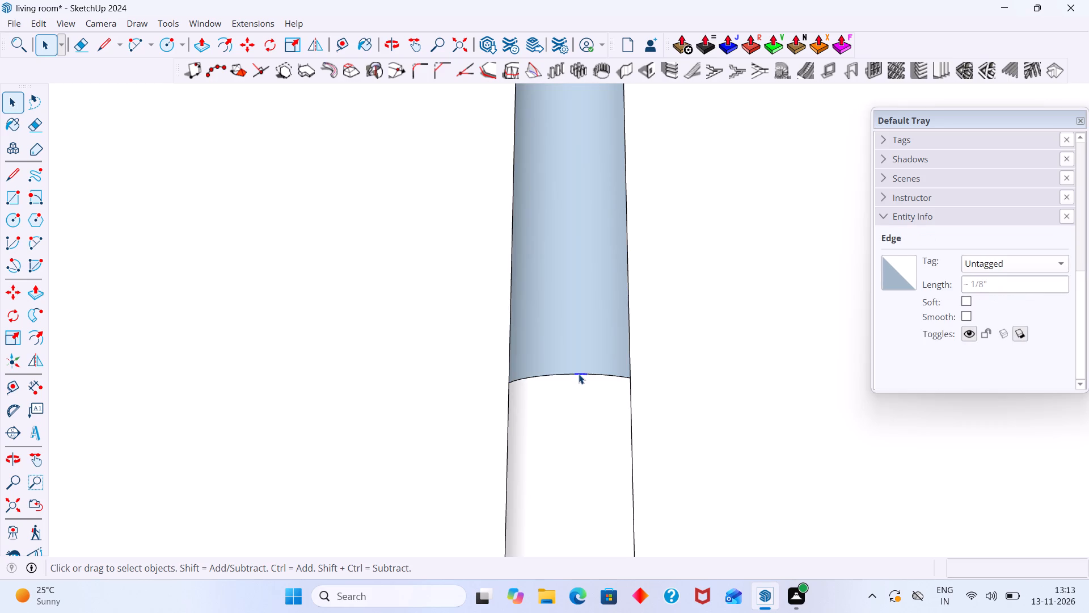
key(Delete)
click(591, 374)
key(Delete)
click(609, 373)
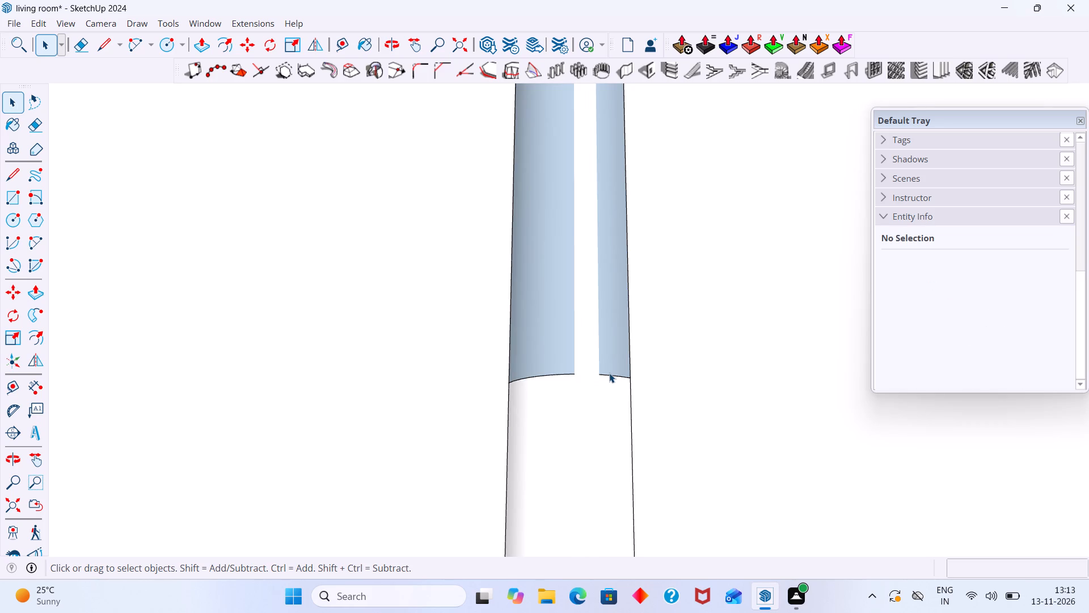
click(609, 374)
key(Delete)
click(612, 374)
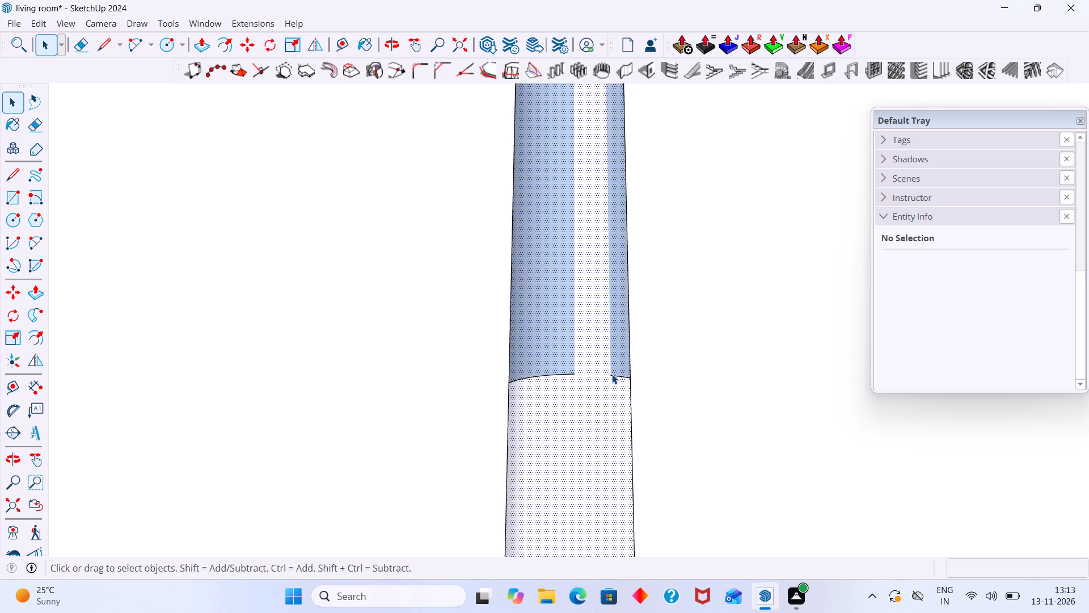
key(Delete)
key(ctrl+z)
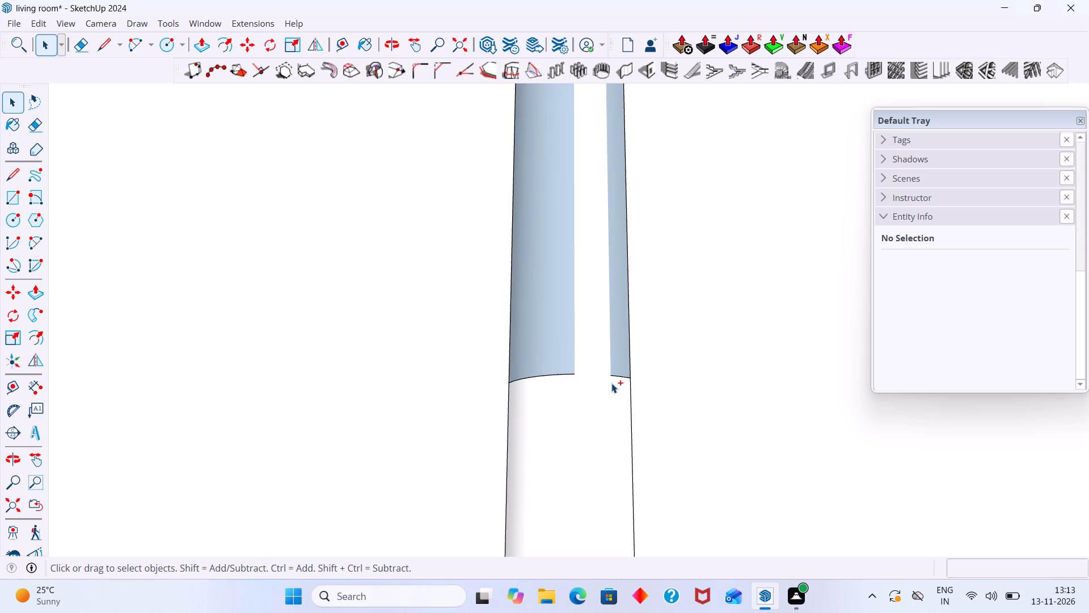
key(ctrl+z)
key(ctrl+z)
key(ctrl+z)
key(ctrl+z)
Reverse the faces of the bead's upper length so its white front side faces outward, and exit group editing.
click(602, 347)
right_click(602, 347)
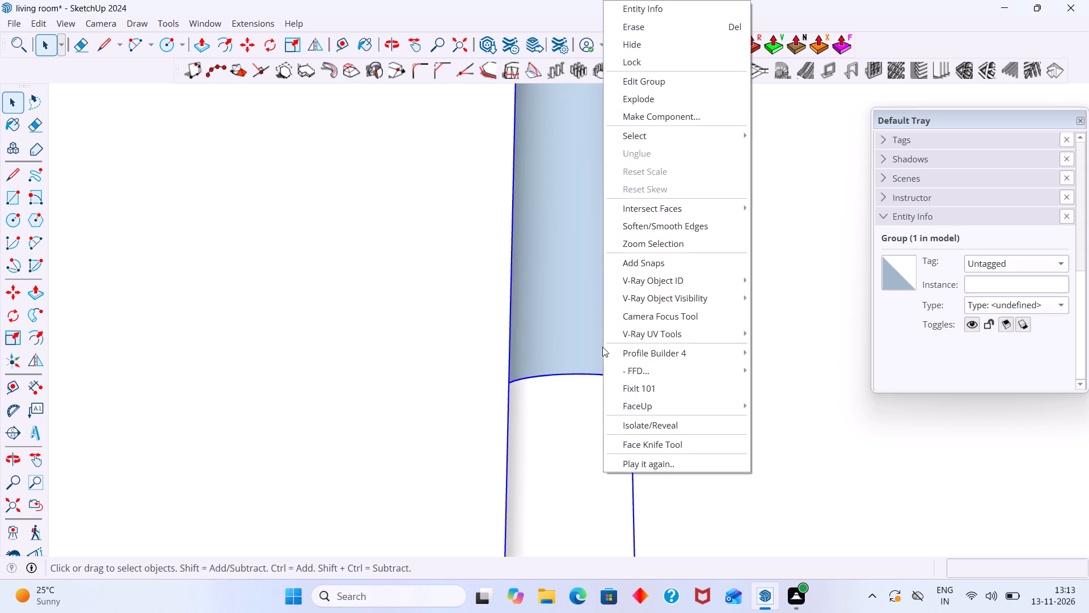
triple_click(596, 346)
double_click(595, 346)
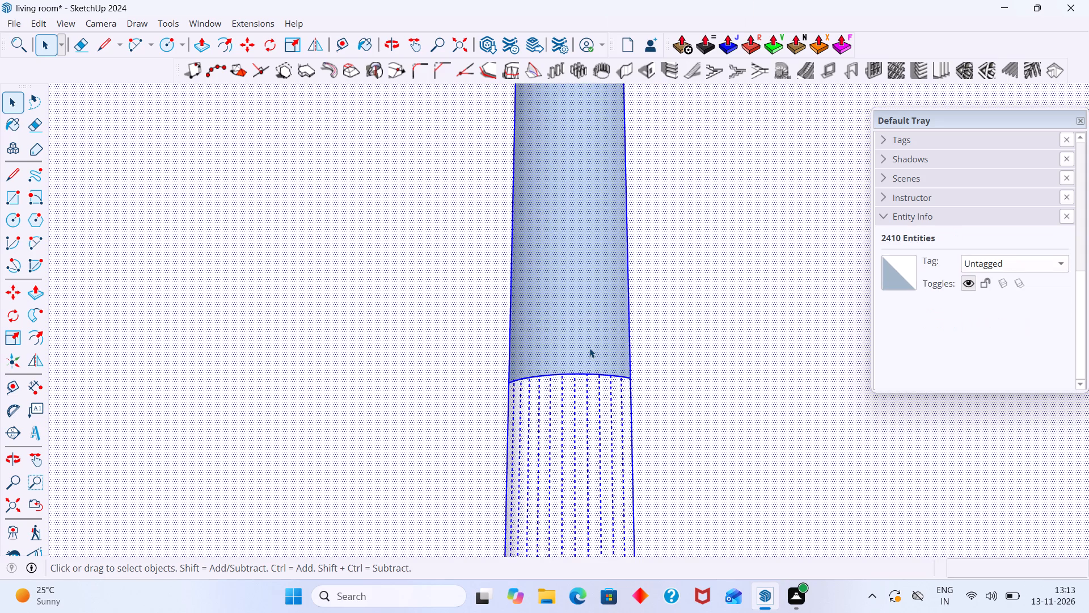
click(589, 348)
right_click(589, 348)
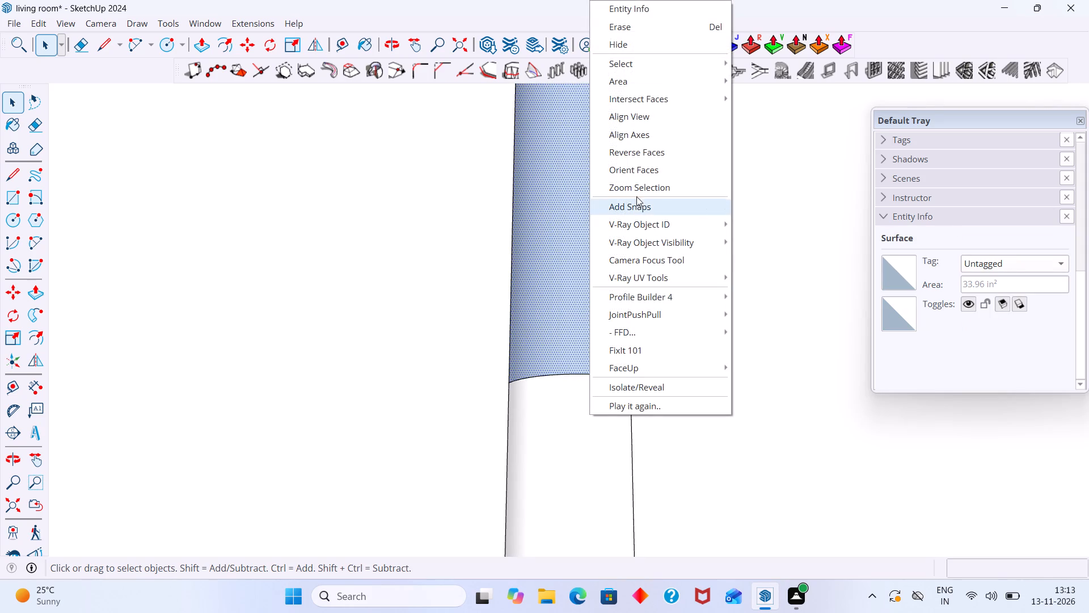
click(644, 155)
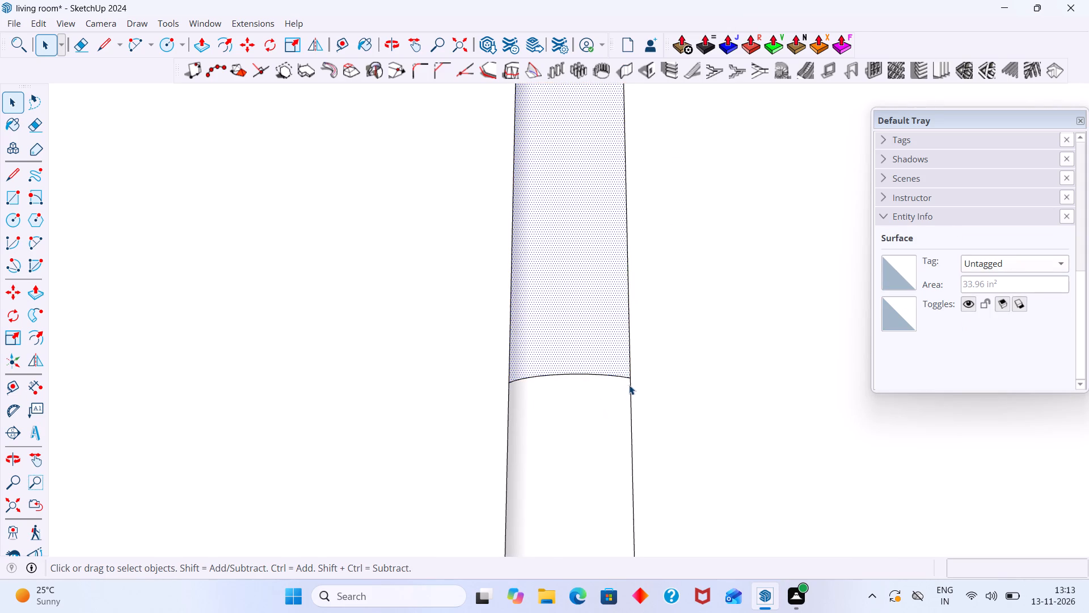
scroll(629, 382, down, 20)
scroll(629, 382, down, 13)
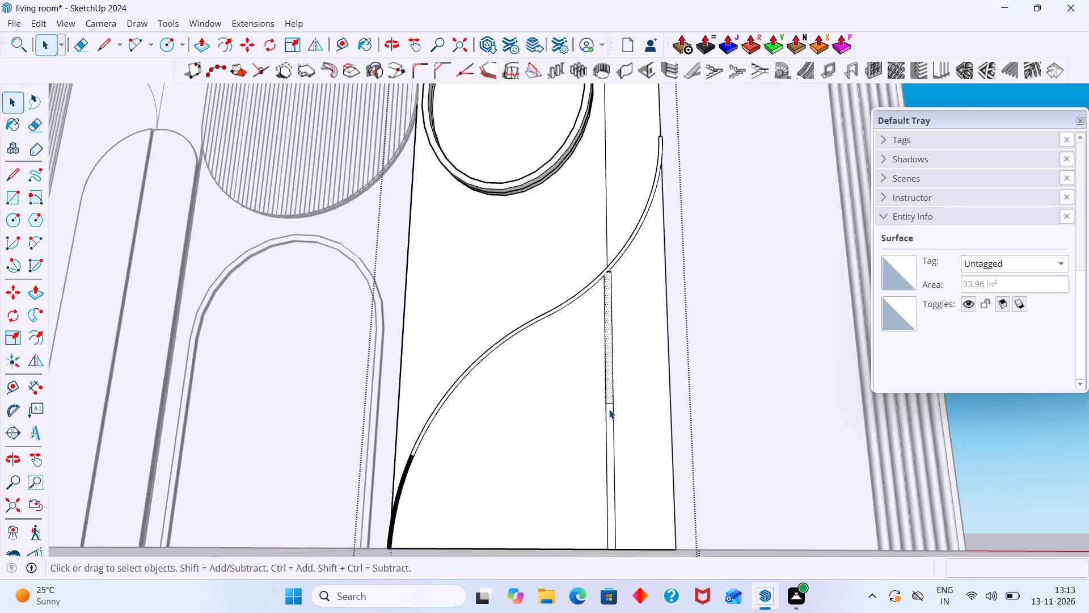
scroll(609, 409, down, 8)
click(796, 255)
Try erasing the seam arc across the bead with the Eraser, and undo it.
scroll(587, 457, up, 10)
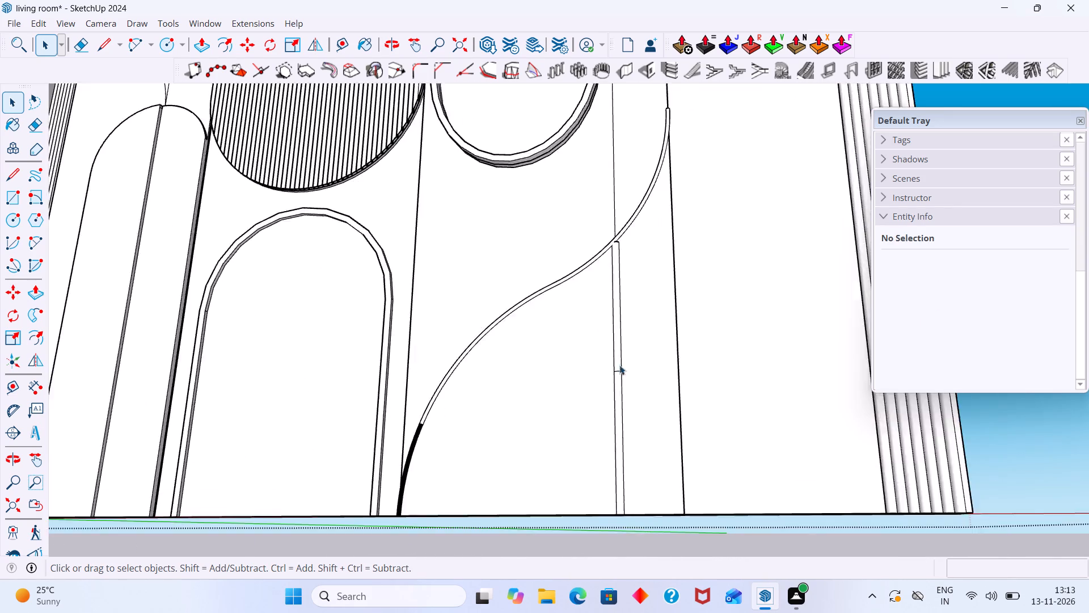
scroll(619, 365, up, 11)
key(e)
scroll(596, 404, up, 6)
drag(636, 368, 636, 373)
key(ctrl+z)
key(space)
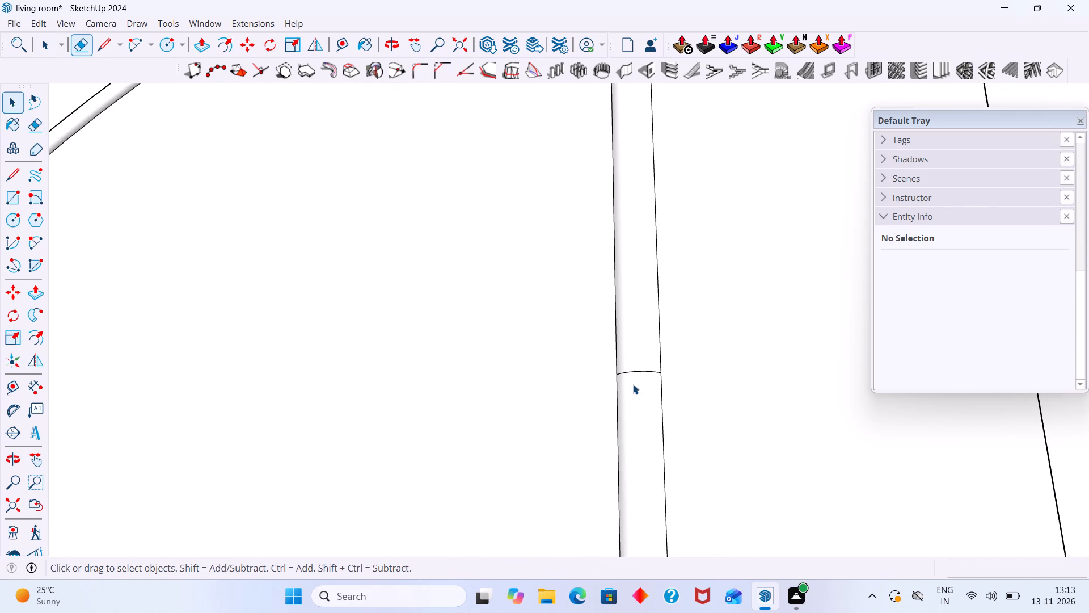
Inside the panel group, soften all the seam arc segments with the Eraser, keeping the bead's surface and side edges, and exit the group.
double_click(633, 384)
click(633, 370)
key(e)
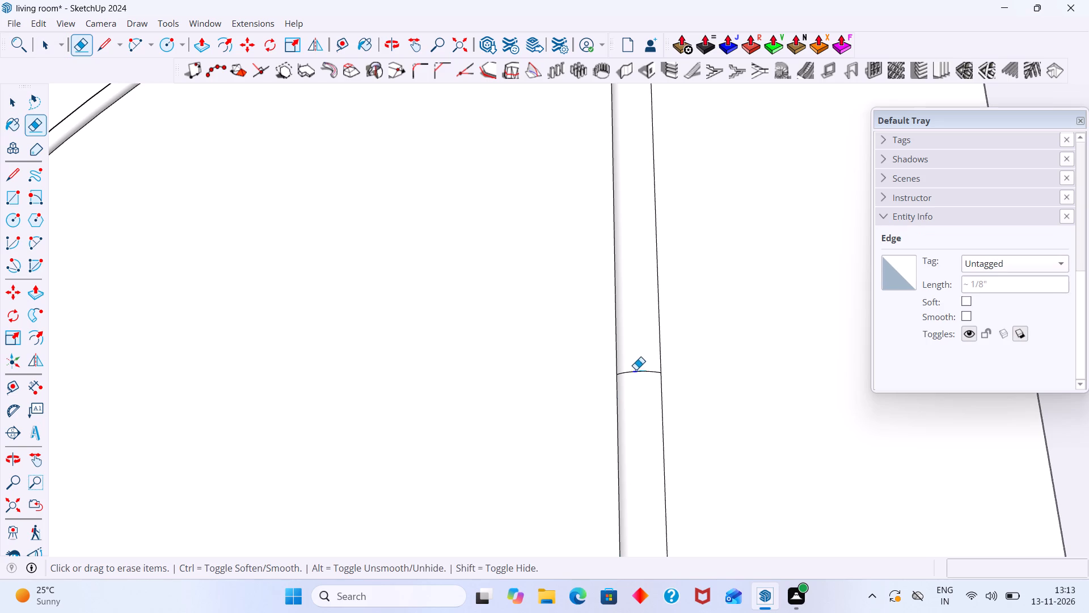
drag(639, 362, 639, 381)
drag(643, 368, 644, 376)
click(648, 371)
scroll(650, 373, up, 12)
drag(657, 357, 675, 370)
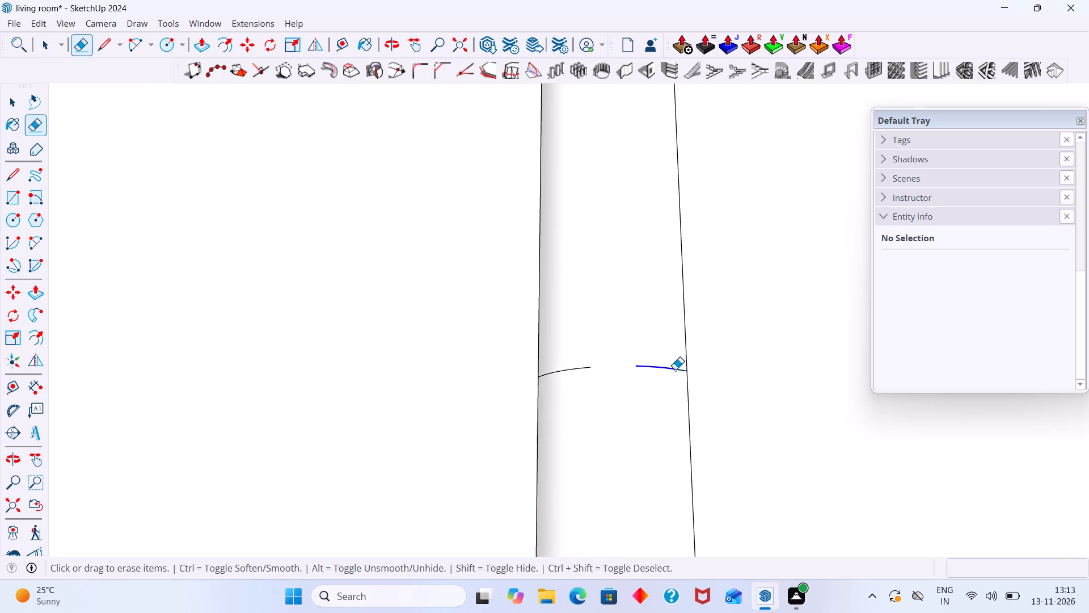
drag(675, 370, 679, 372)
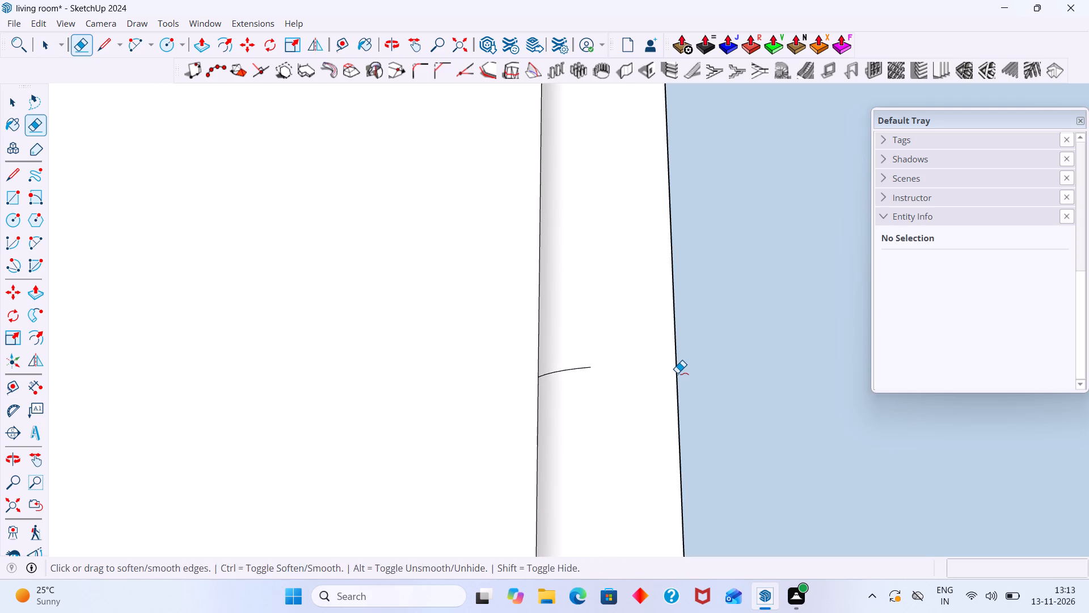
key(ctrl+z)
drag(672, 371, 632, 368)
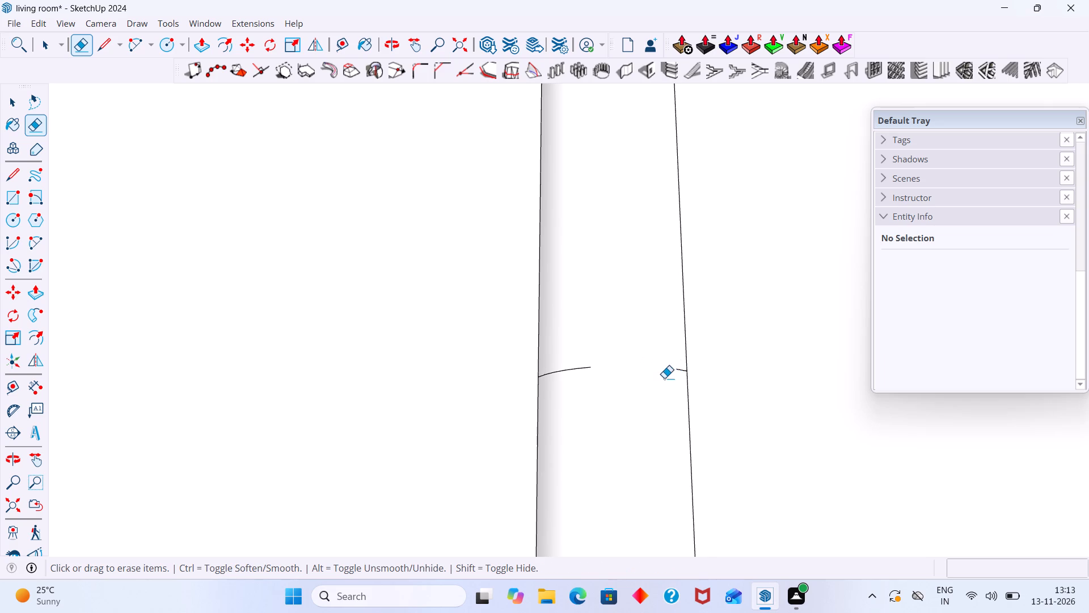
scroll(664, 378, up, 7)
click(690, 357)
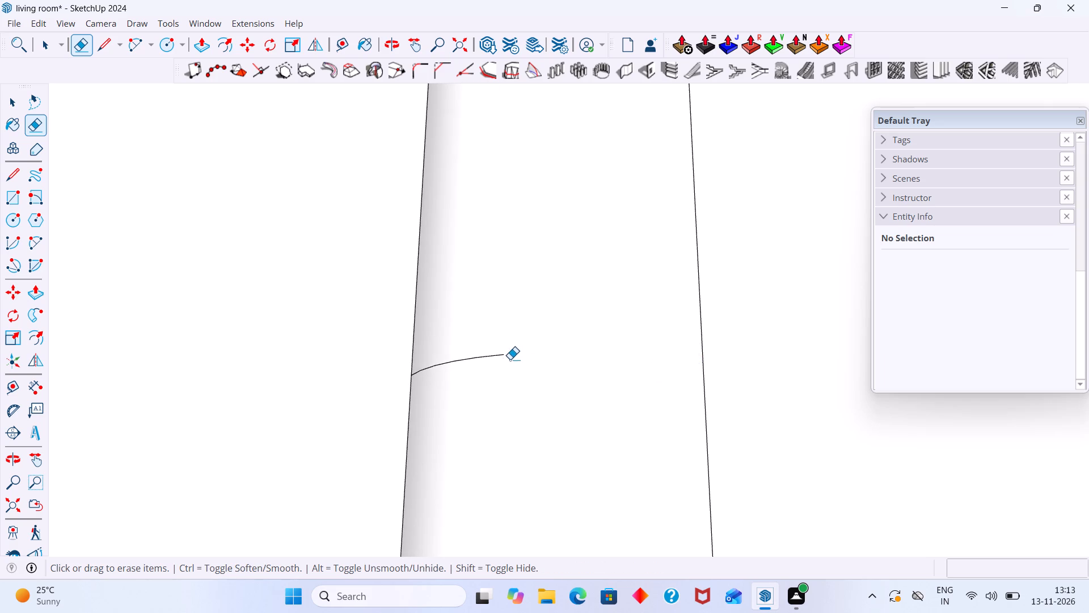
drag(509, 356, 420, 371)
scroll(489, 364, down, 20)
scroll(489, 364, down, 14)
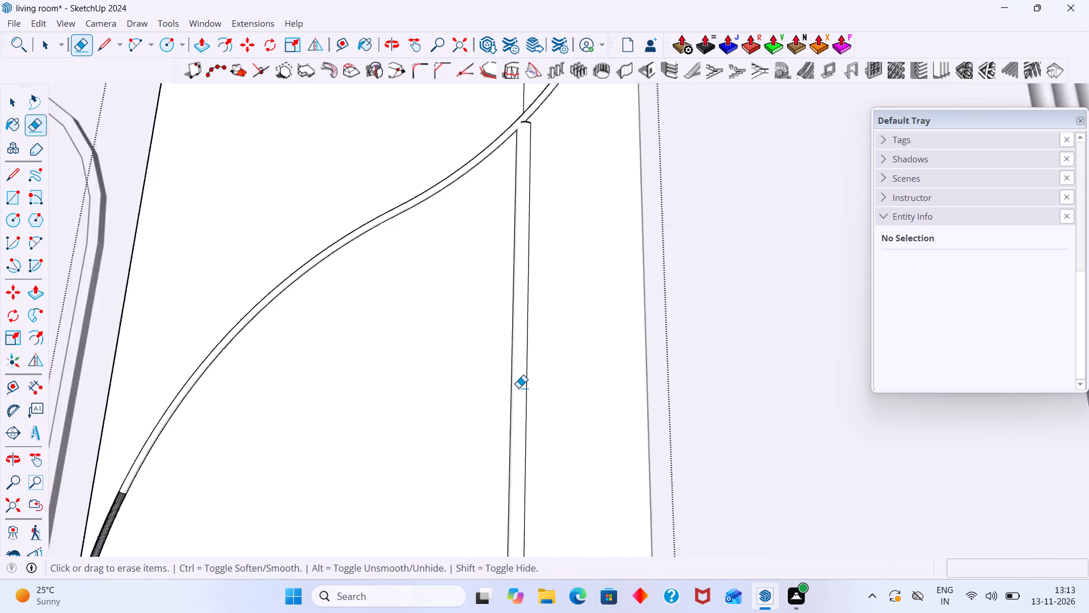
scroll(518, 388, down, 20)
scroll(518, 388, down, 1)
middle_drag(518, 388, 513, 459)
key(space)
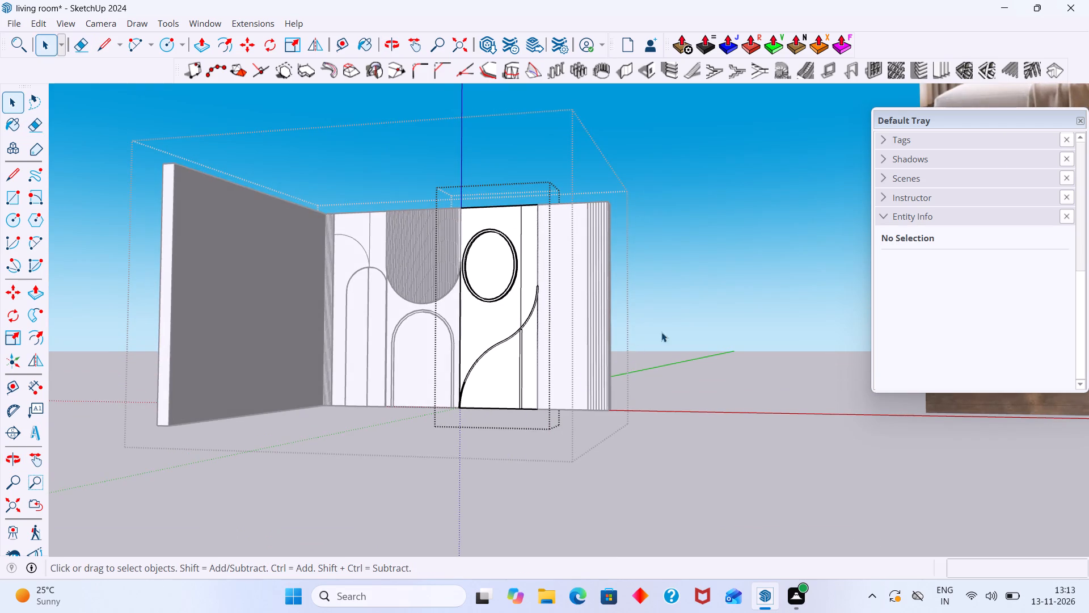
drag(668, 326, 662, 326)
scroll(521, 351, up, 20)
scroll(521, 351, up, 11)
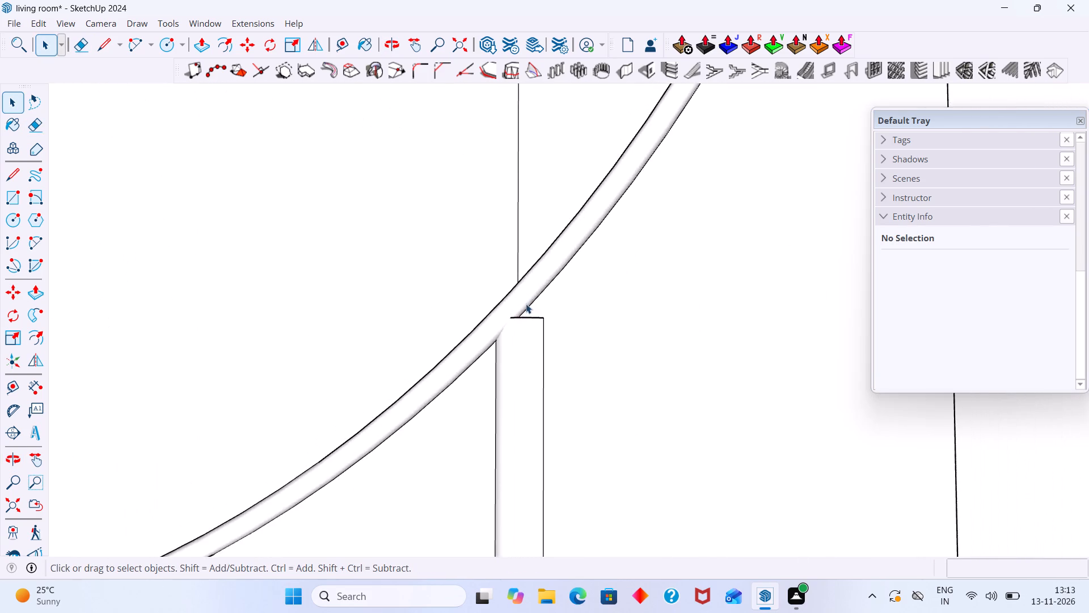
Extend the bead's upper end face with Joint Push Pull from the curved trim to the panel's top edge, about 6' 1".
scroll(526, 304, up, 9)
middle_drag(522, 350, 506, 463)
scroll(554, 271, up, 11)
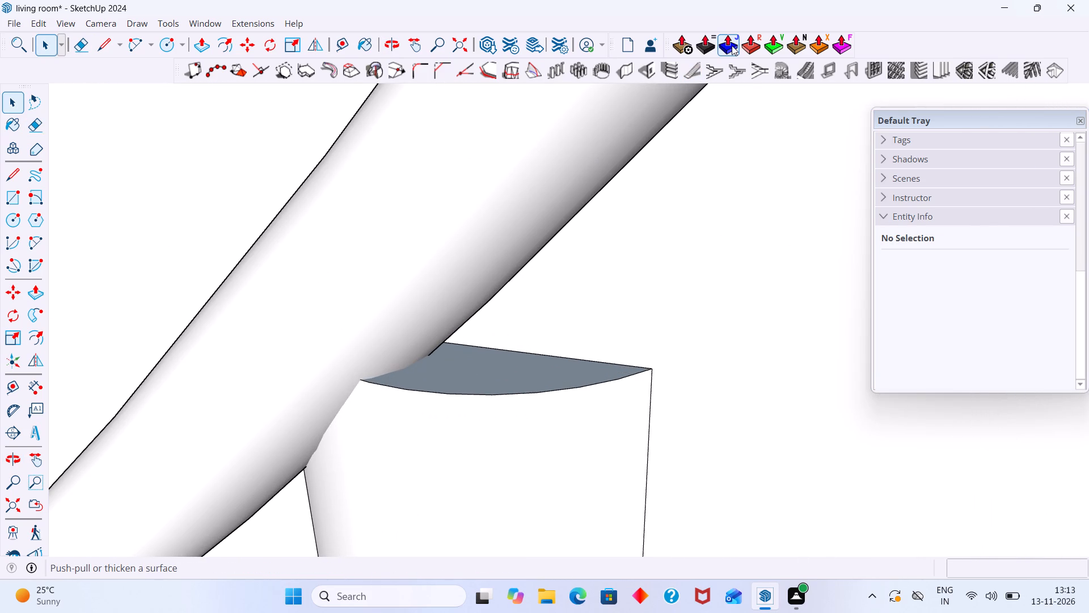
click(732, 45)
click(495, 379)
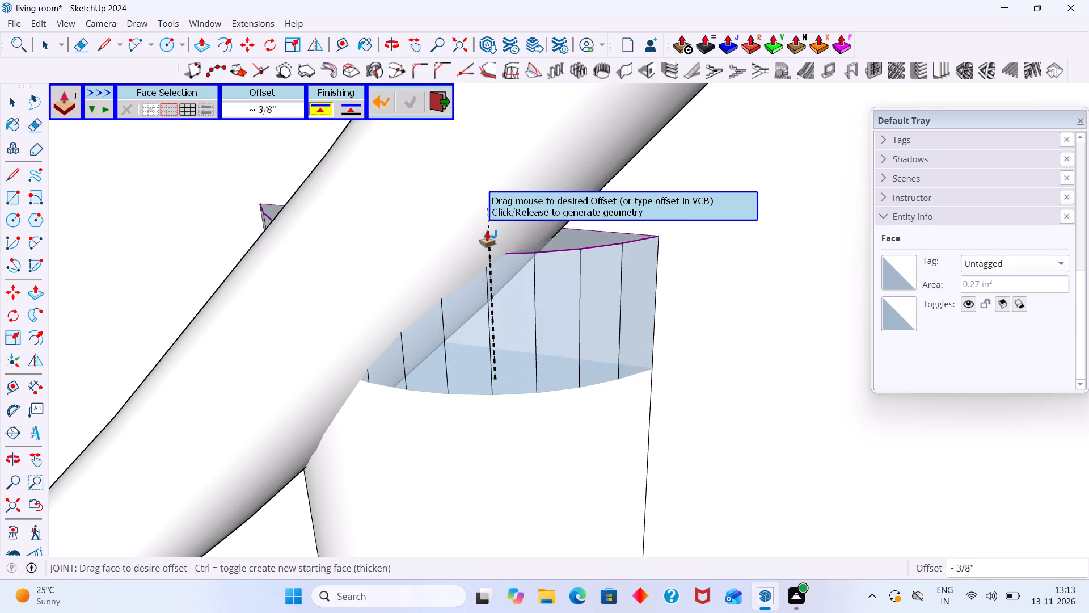
scroll(486, 229, up, 1)
scroll(486, 229, down, 20)
middle_drag(485, 227, 475, 354)
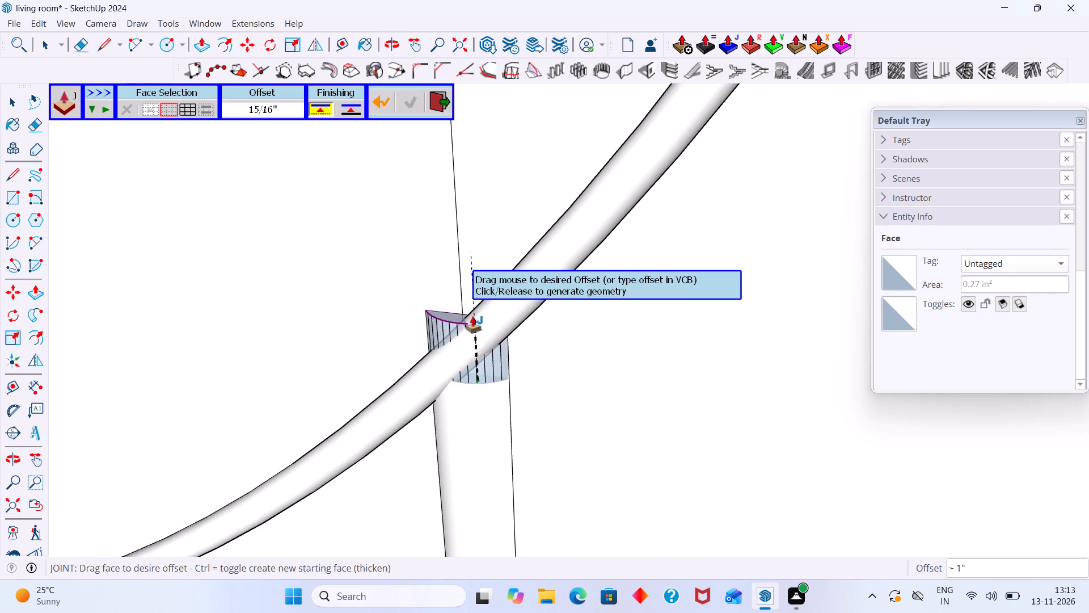
scroll(472, 317, down, 20)
scroll(472, 317, down, 13)
shift+middle_drag(464, 295, 482, 443)
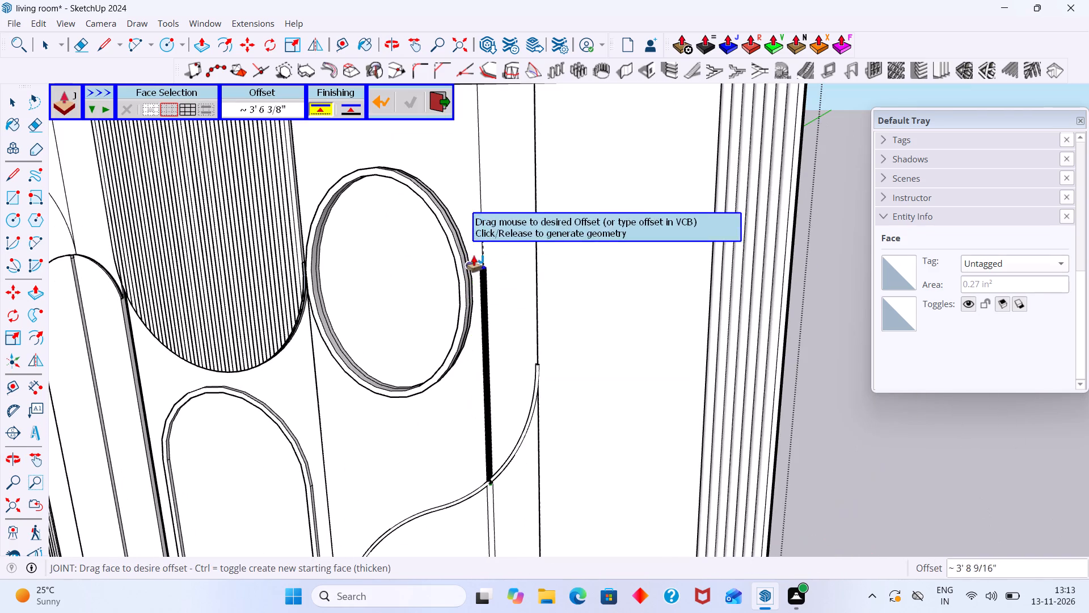
scroll(509, 225, down, 3)
shift+middle_drag(492, 232, 509, 364)
scroll(491, 297, up, 10)
middle_drag(510, 248, 512, 309)
scroll(503, 258, up, 1)
click(514, 246)
key(space)
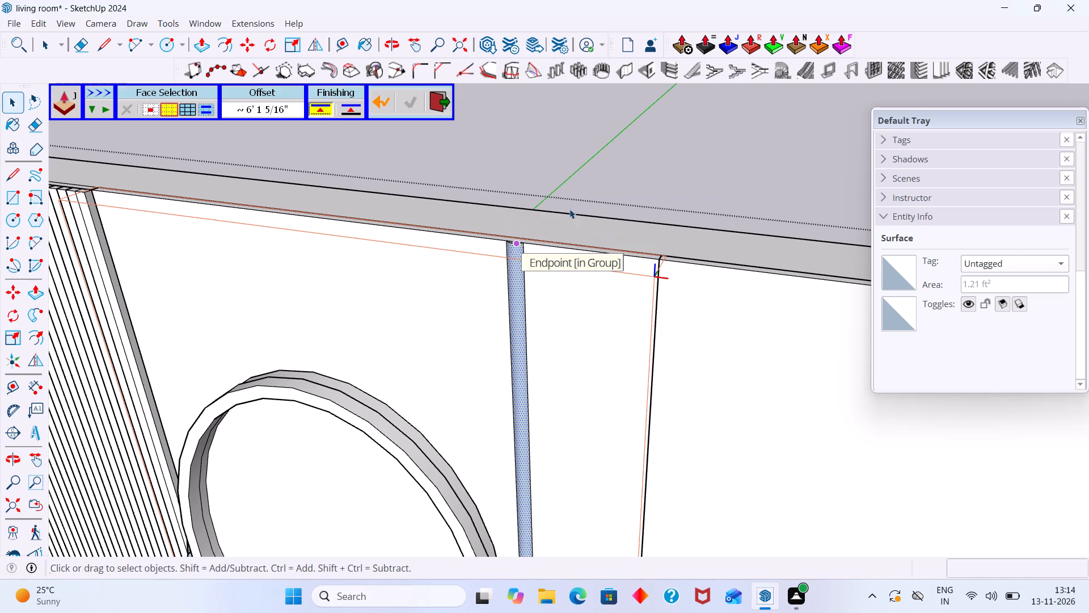
click(621, 165)
scroll(533, 267, down, 12)
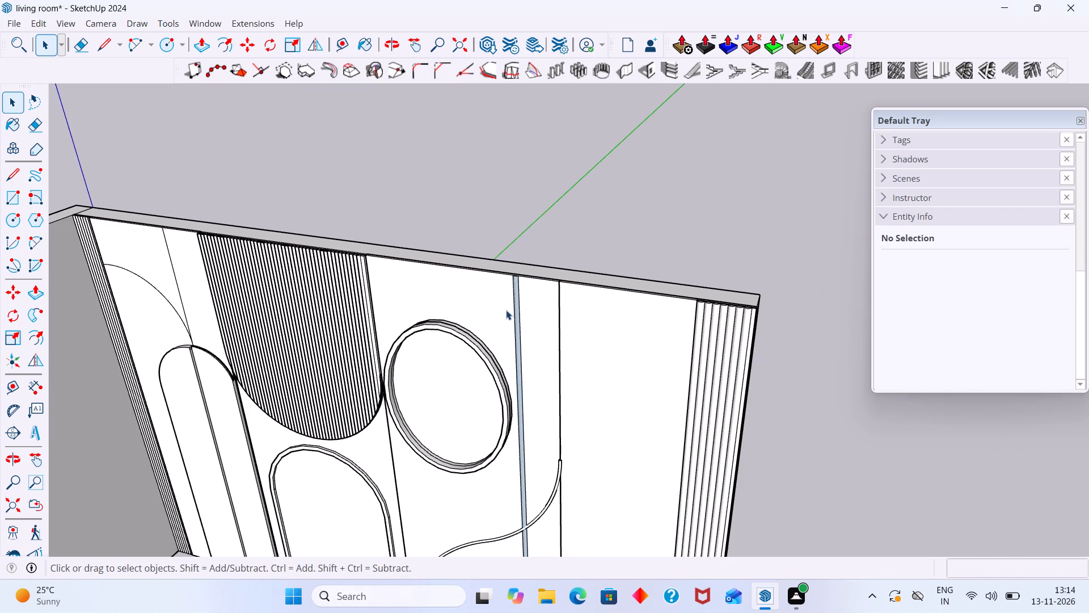
Inside the panel group, reverse the bead's top end face so its white front side faces outward.
scroll(510, 314, up, 2)
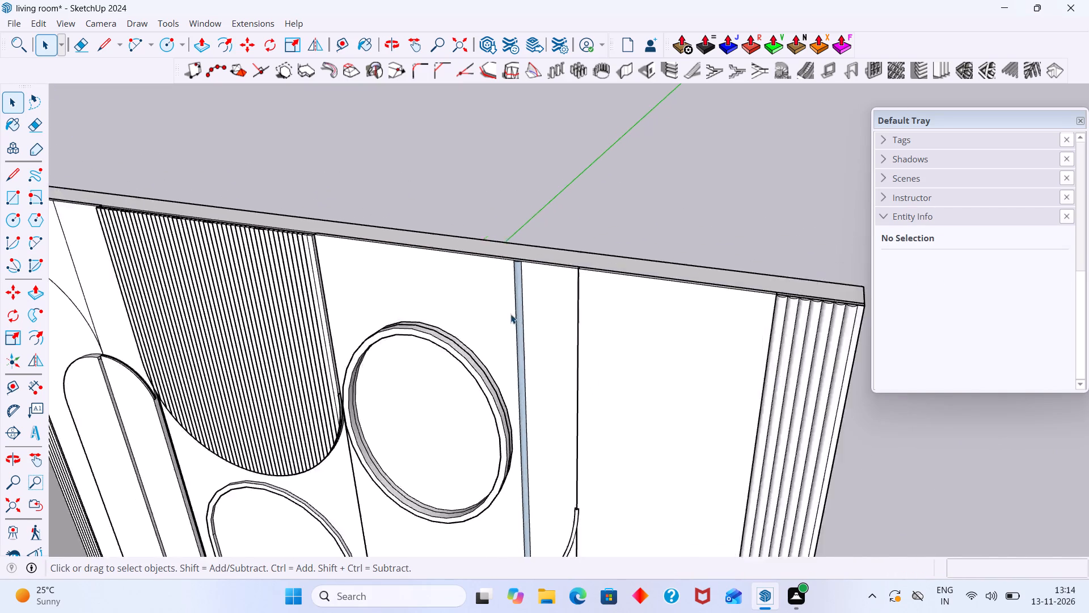
scroll(510, 314, up, 11)
middle_drag(525, 248, 509, 334)
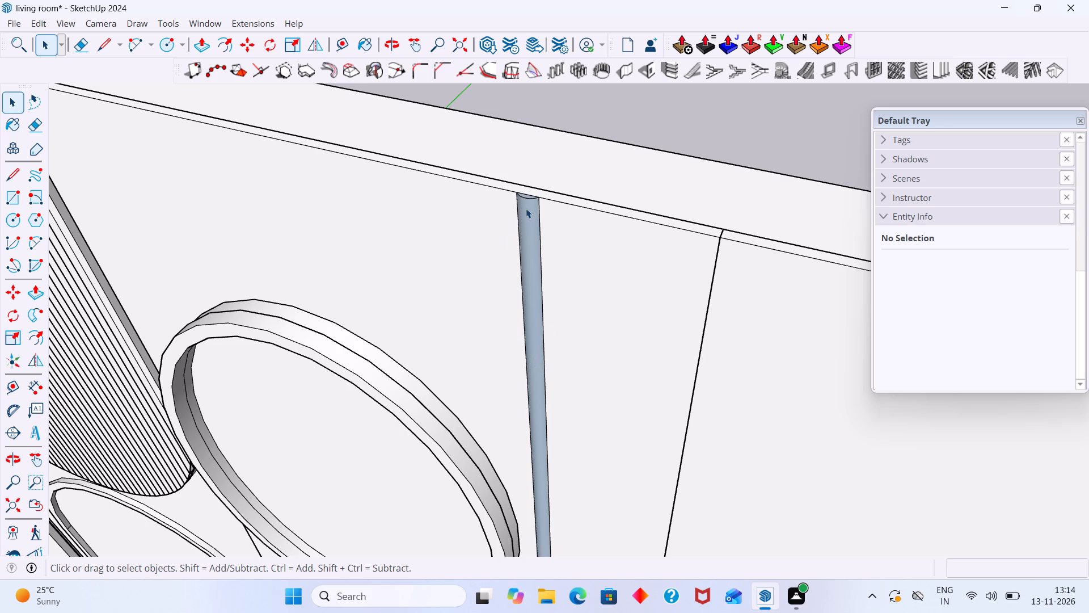
scroll(526, 199, up, 20)
scroll(526, 199, up, 3)
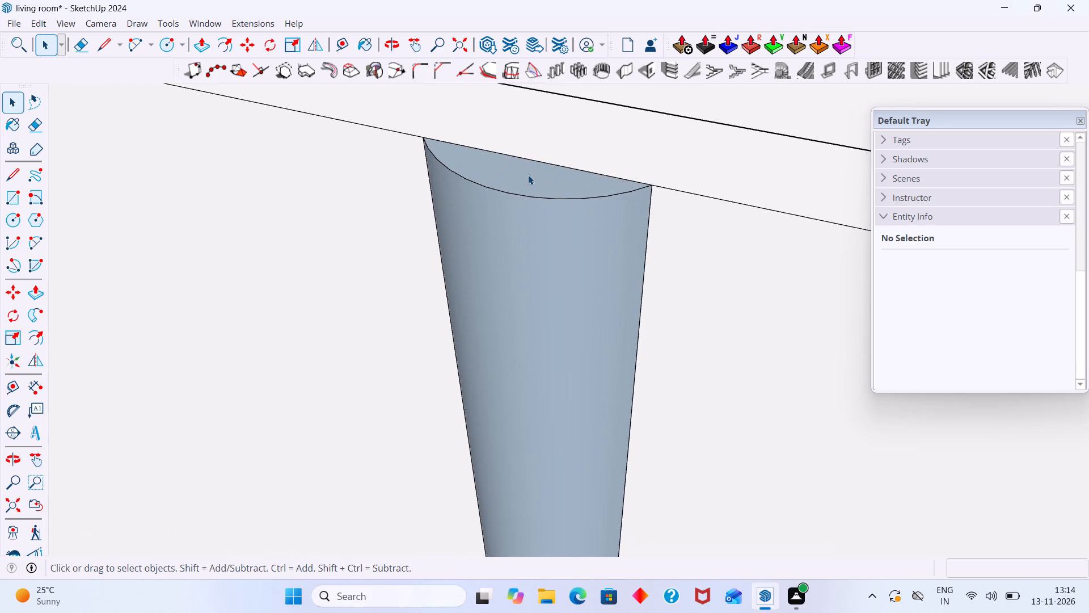
click(527, 174)
double_click(527, 175)
click(526, 188)
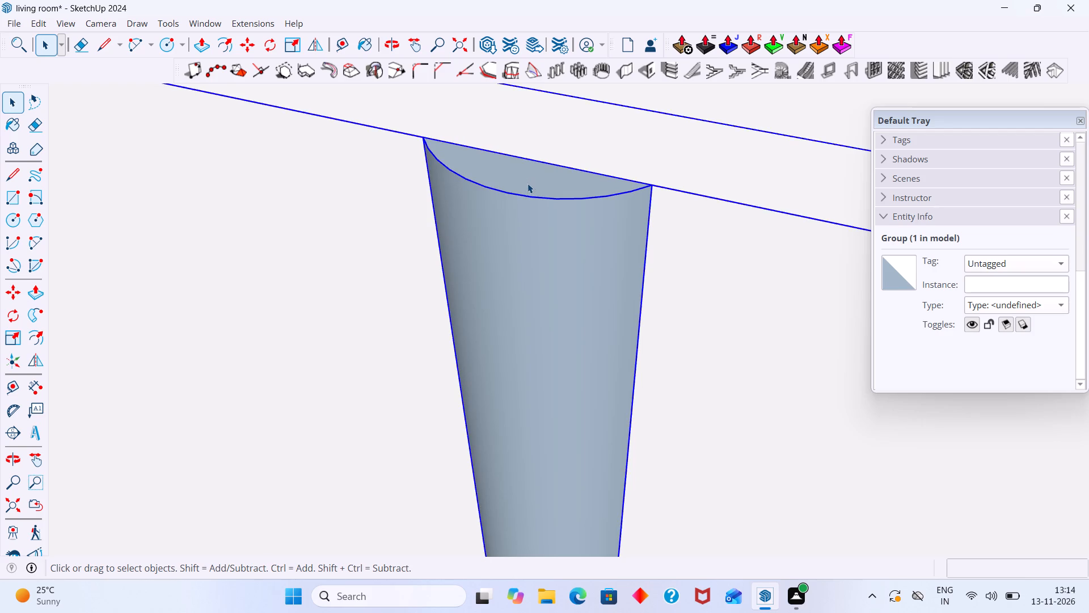
double_click(527, 183)
scroll(527, 183, up, 2)
click(527, 183)
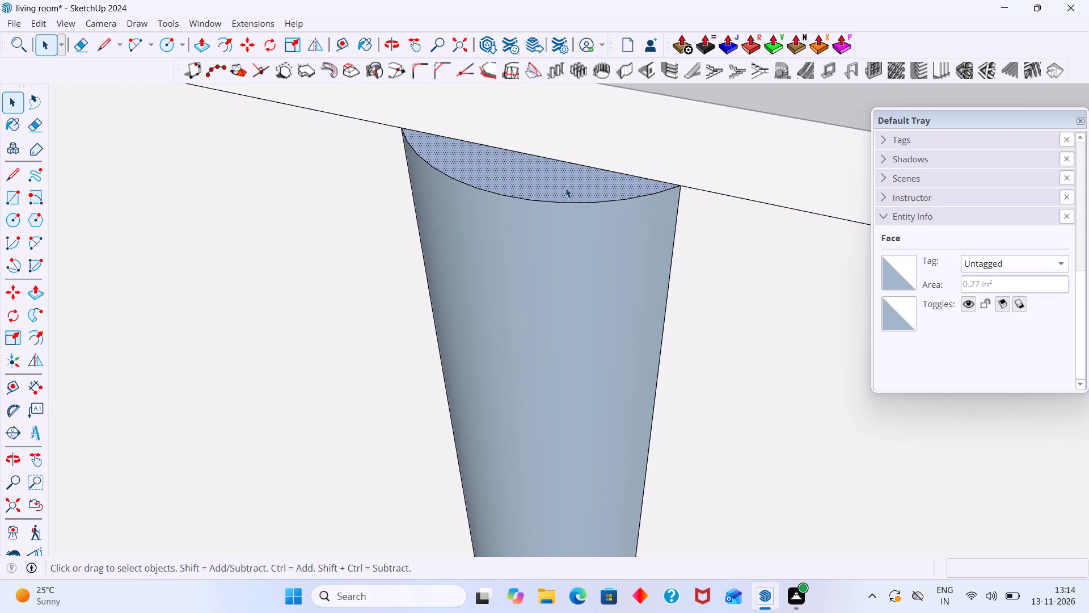
right_click(538, 189)
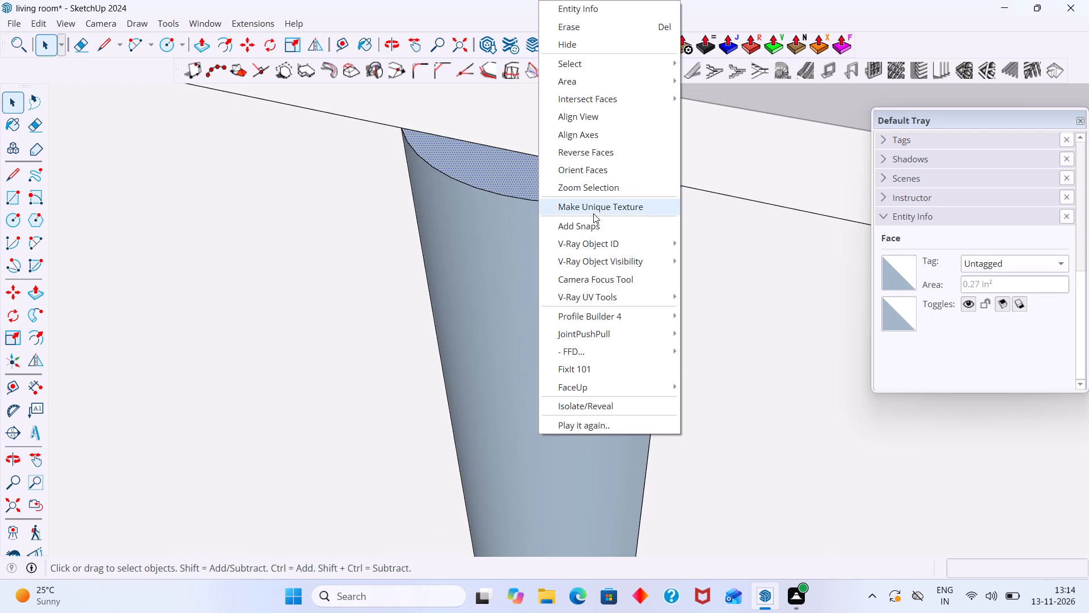
click(584, 153)
Reverse the bead's curved surface so its white front side faces outward, and exit the panel group.
click(558, 233)
right_click(558, 233)
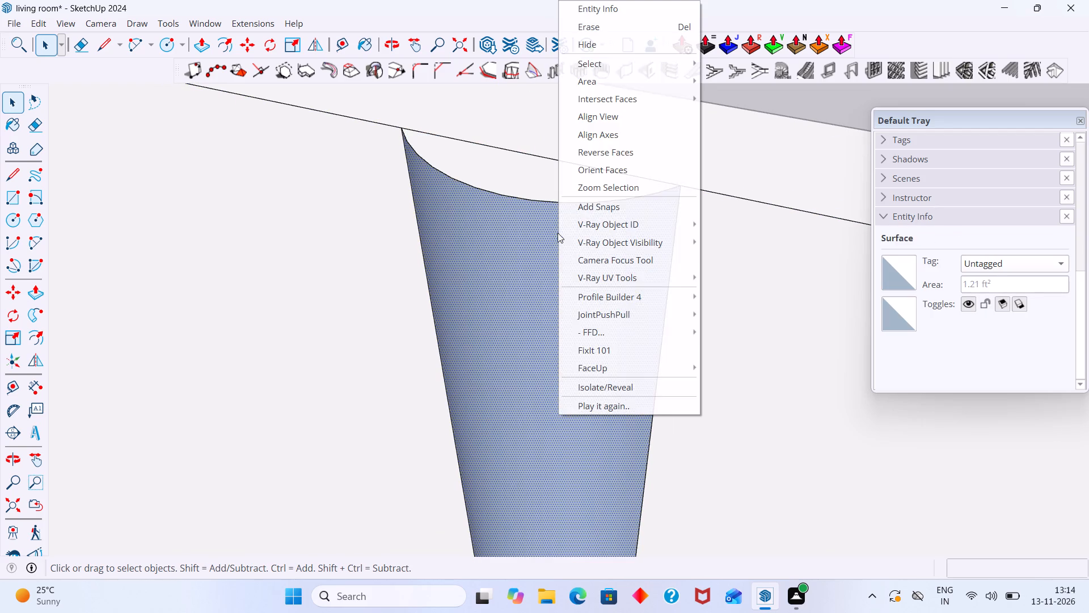
click(609, 156)
scroll(590, 195, up, 1)
scroll(586, 204, down, 13)
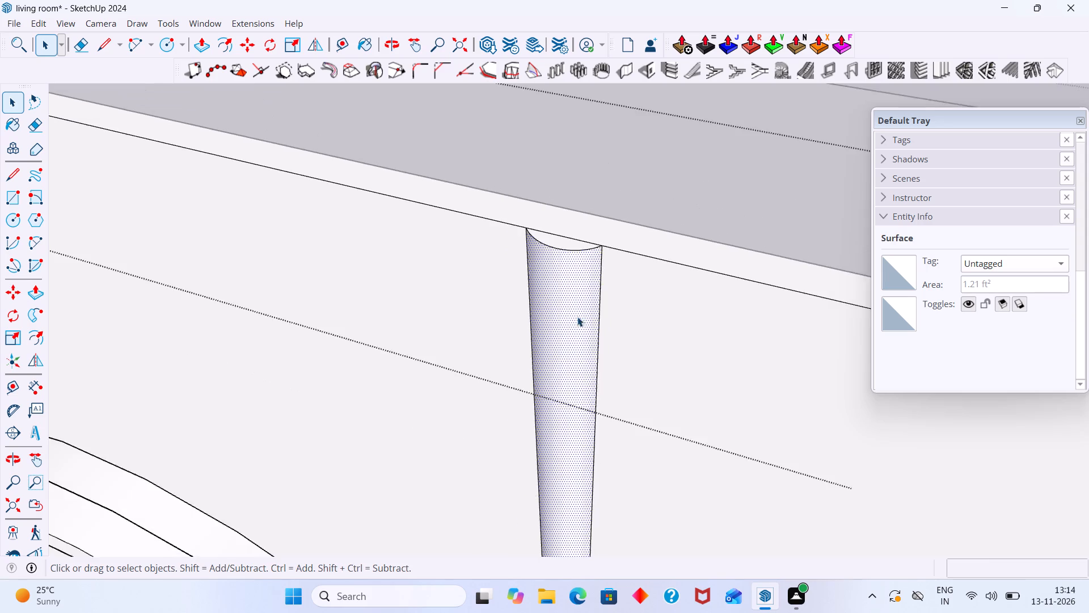
scroll(577, 317, down, 15)
shift+middle_drag(571, 321, 570, 142)
scroll(560, 226, down, 7)
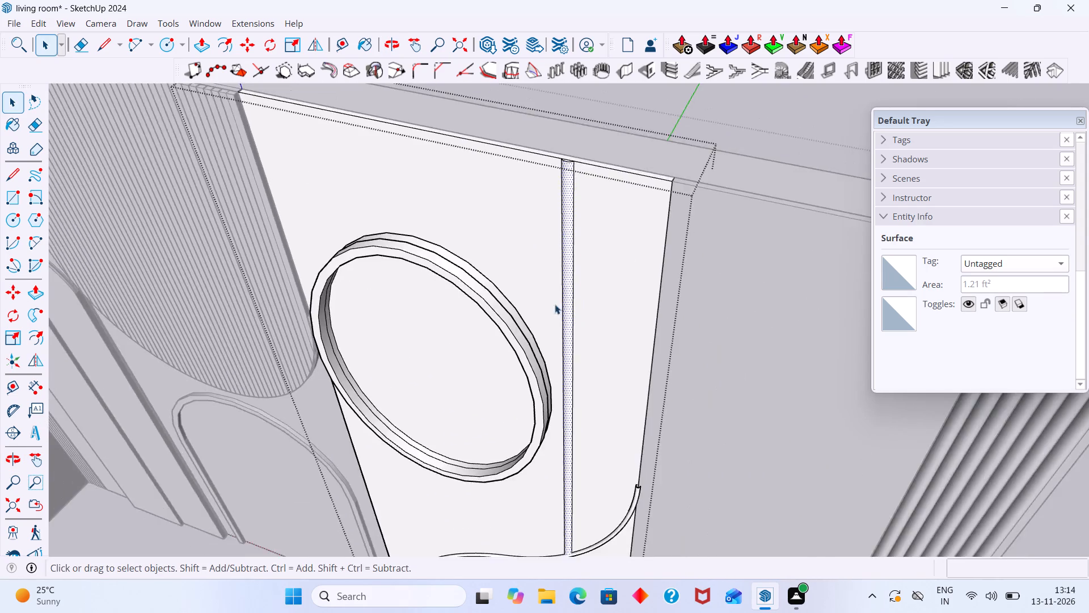
middle_drag(555, 304, 554, 182)
middle_drag(558, 373, 568, 308)
scroll(571, 312, down, 8)
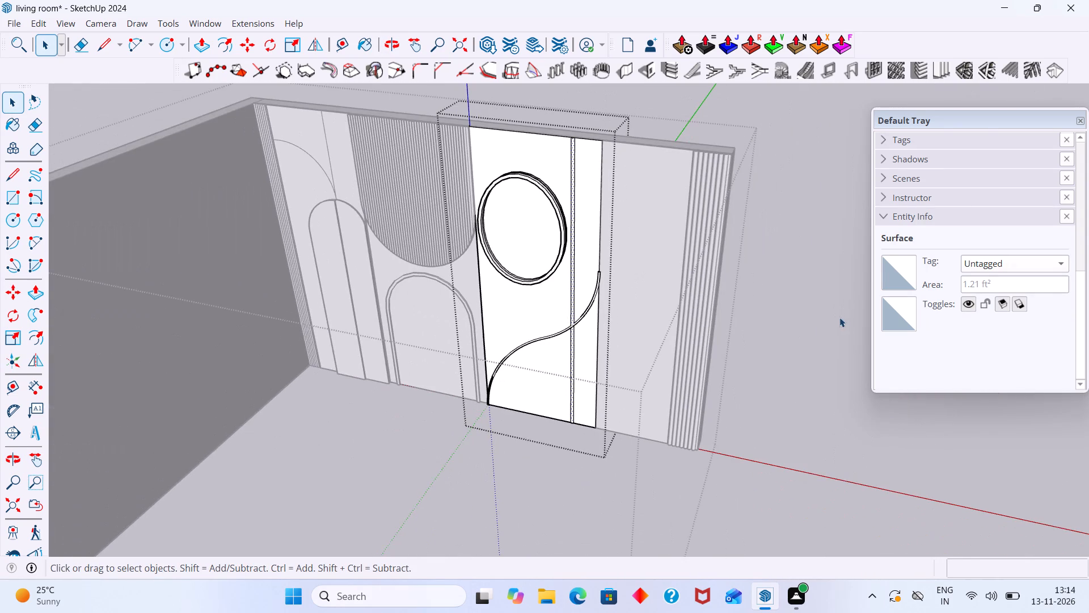
click(807, 325)
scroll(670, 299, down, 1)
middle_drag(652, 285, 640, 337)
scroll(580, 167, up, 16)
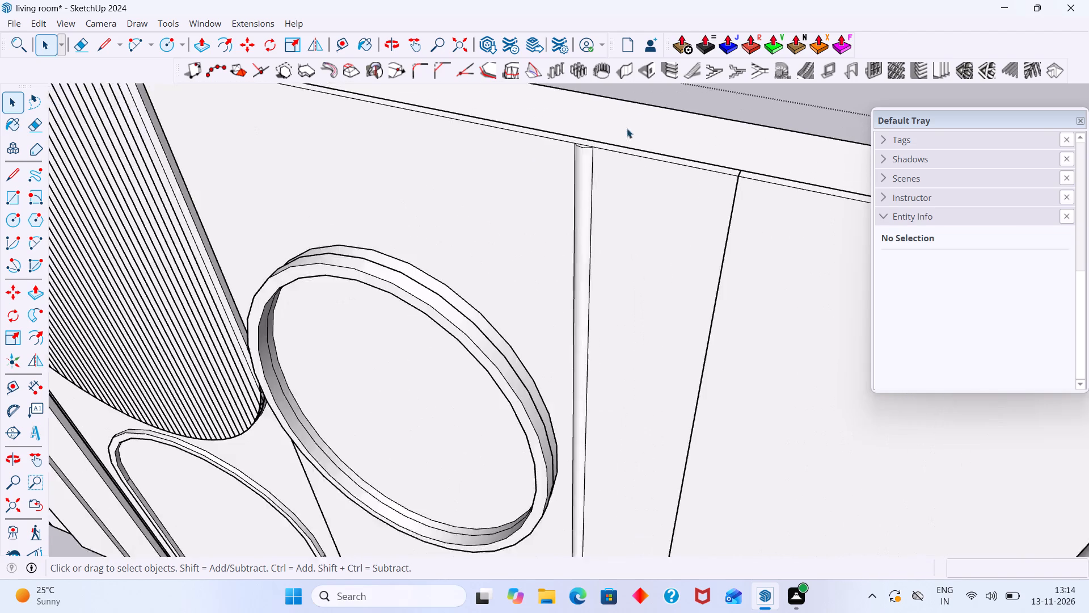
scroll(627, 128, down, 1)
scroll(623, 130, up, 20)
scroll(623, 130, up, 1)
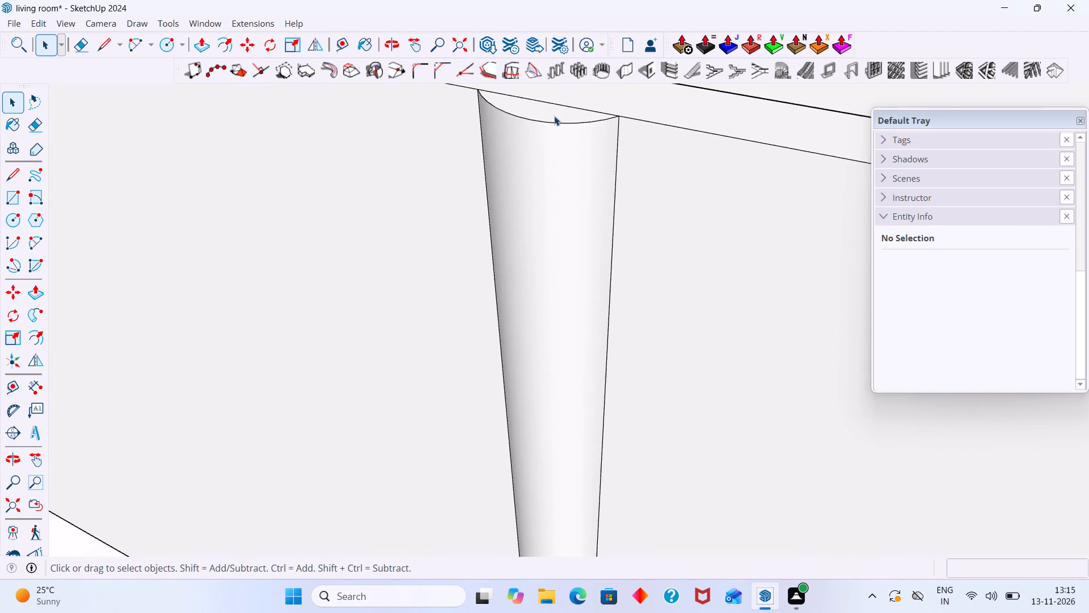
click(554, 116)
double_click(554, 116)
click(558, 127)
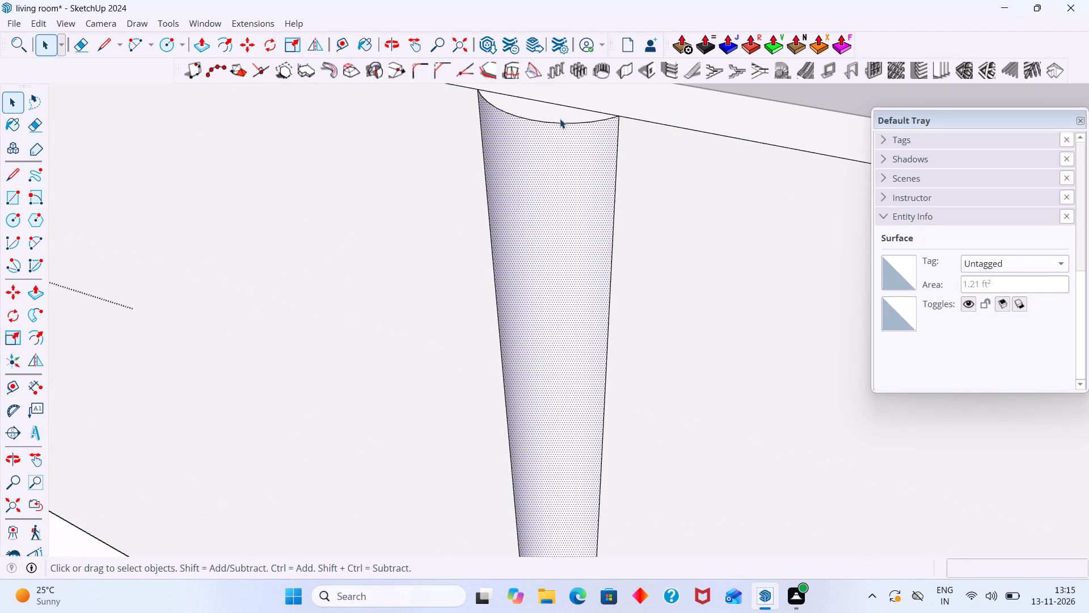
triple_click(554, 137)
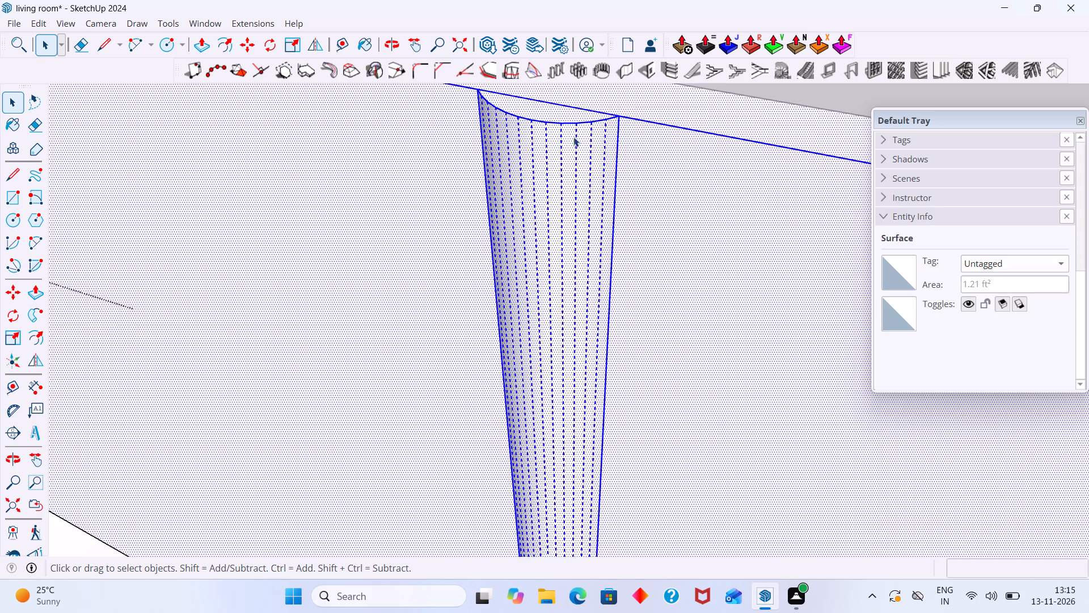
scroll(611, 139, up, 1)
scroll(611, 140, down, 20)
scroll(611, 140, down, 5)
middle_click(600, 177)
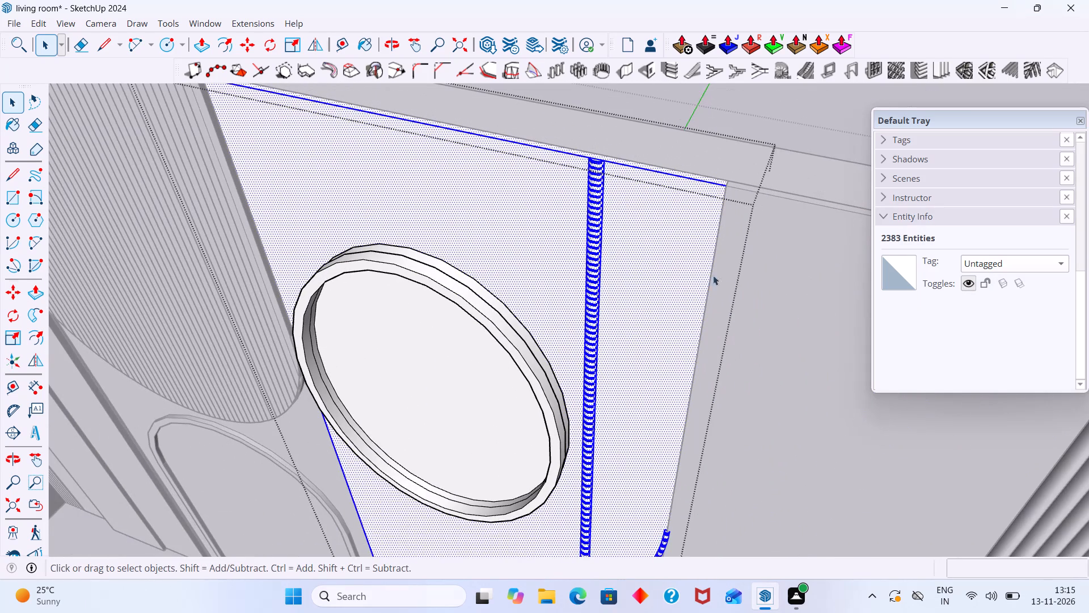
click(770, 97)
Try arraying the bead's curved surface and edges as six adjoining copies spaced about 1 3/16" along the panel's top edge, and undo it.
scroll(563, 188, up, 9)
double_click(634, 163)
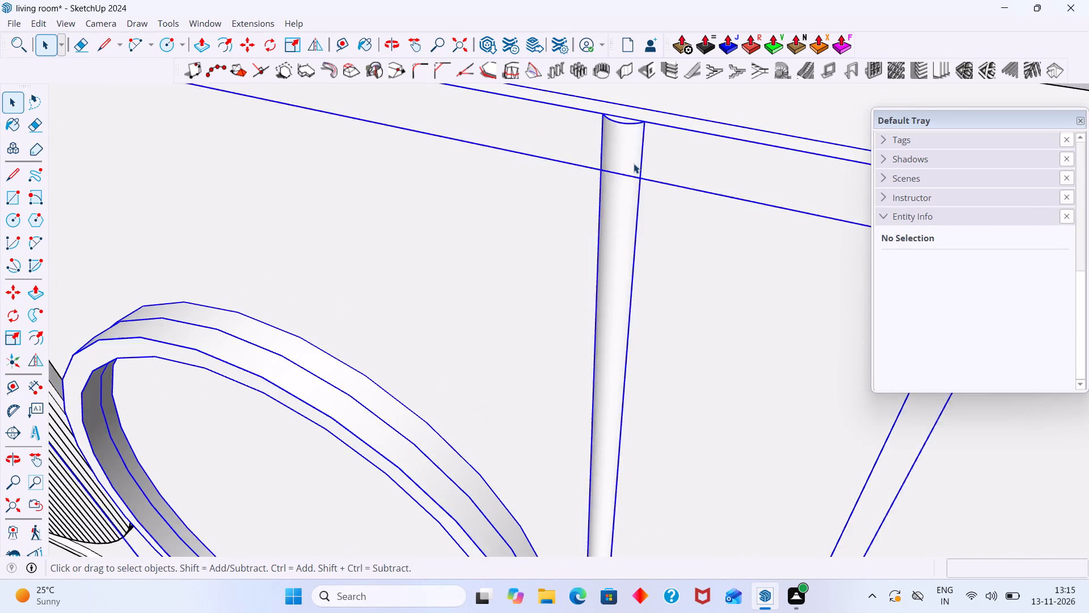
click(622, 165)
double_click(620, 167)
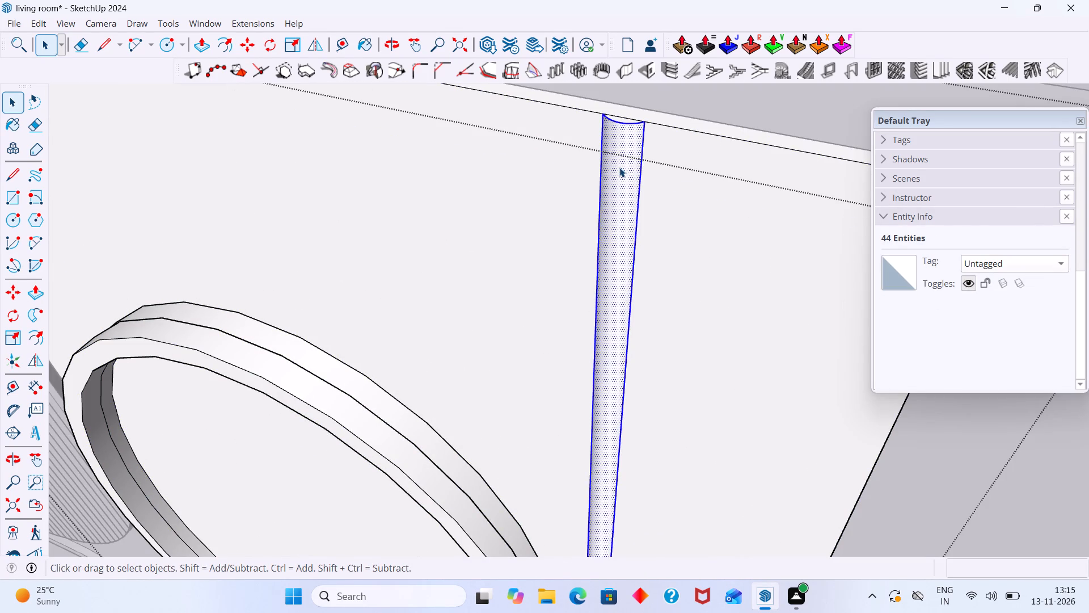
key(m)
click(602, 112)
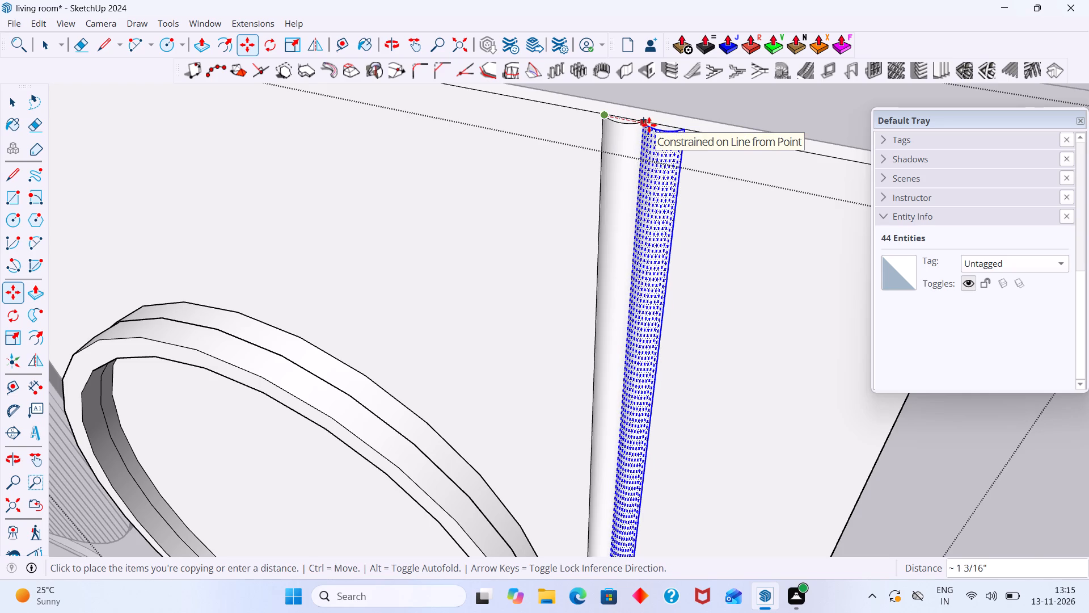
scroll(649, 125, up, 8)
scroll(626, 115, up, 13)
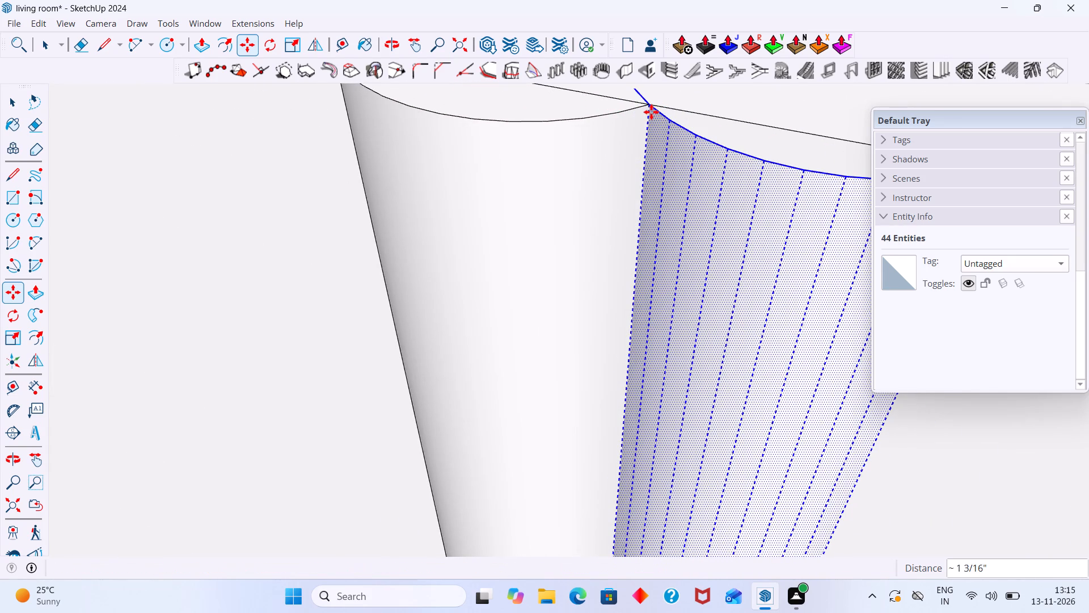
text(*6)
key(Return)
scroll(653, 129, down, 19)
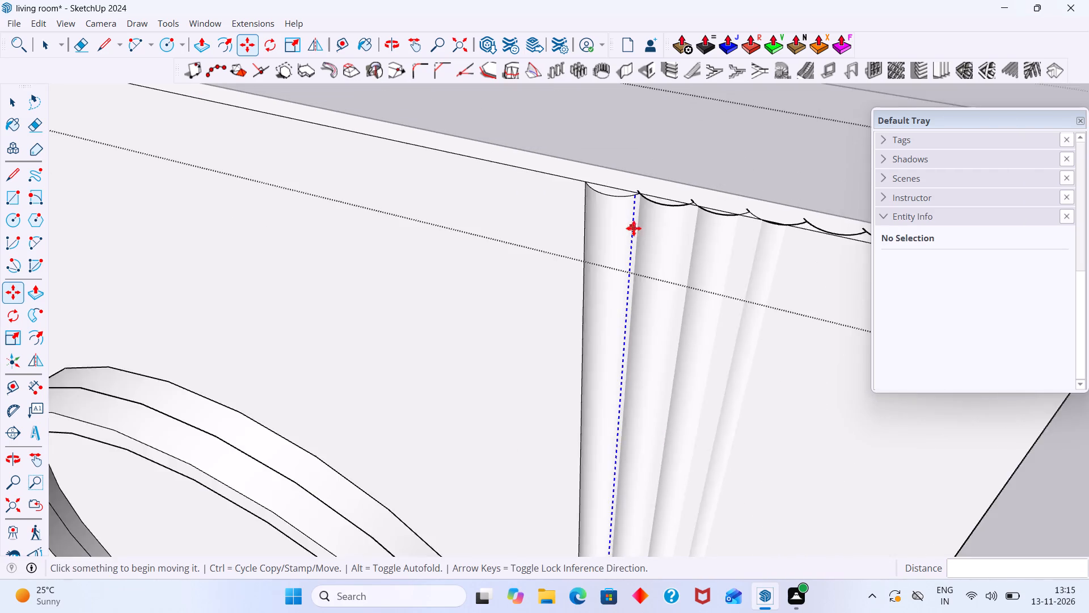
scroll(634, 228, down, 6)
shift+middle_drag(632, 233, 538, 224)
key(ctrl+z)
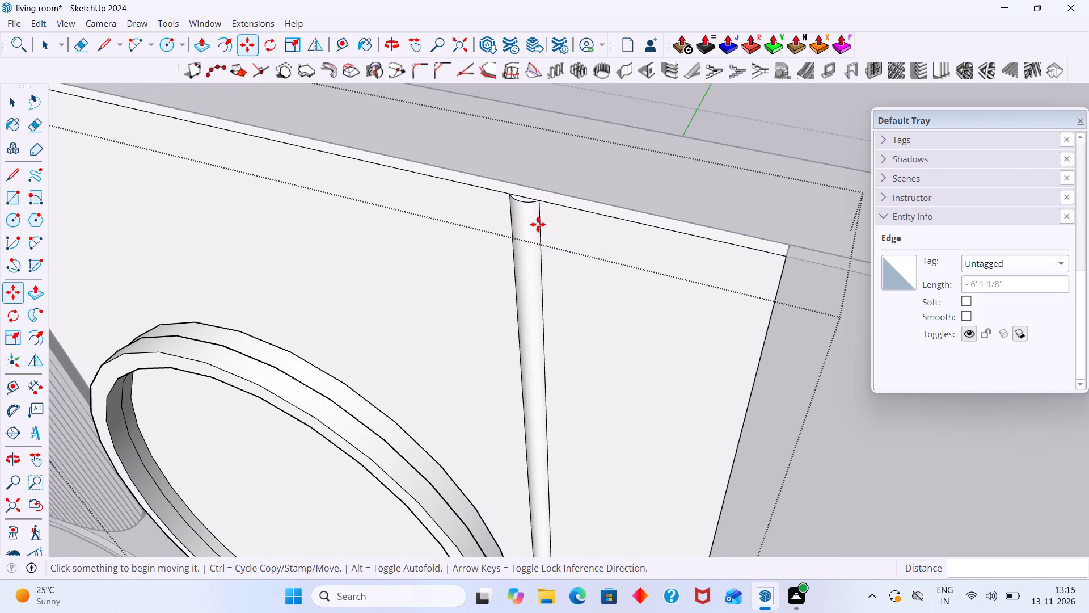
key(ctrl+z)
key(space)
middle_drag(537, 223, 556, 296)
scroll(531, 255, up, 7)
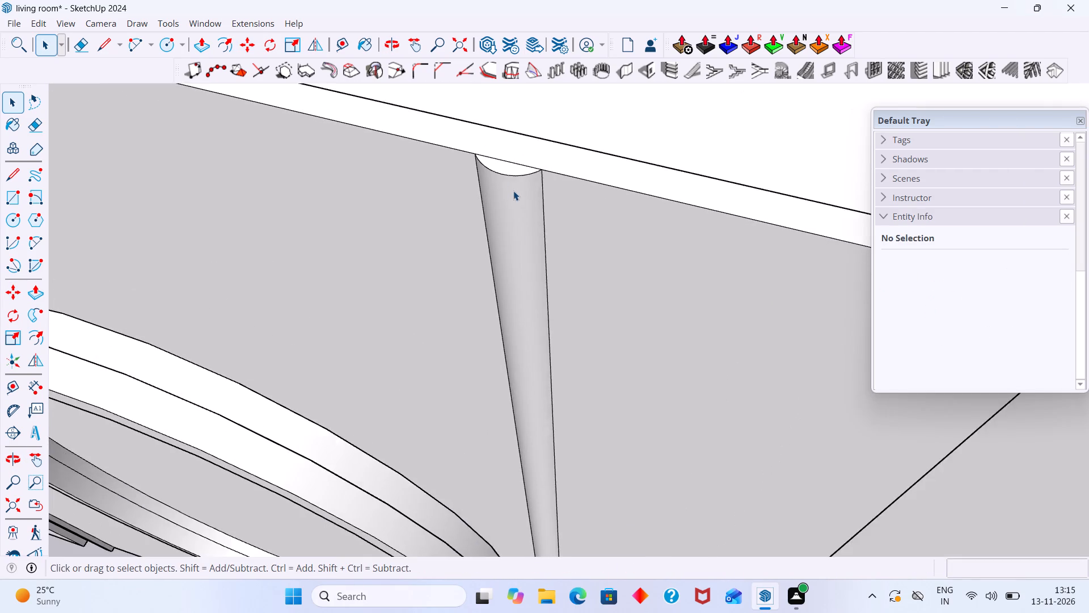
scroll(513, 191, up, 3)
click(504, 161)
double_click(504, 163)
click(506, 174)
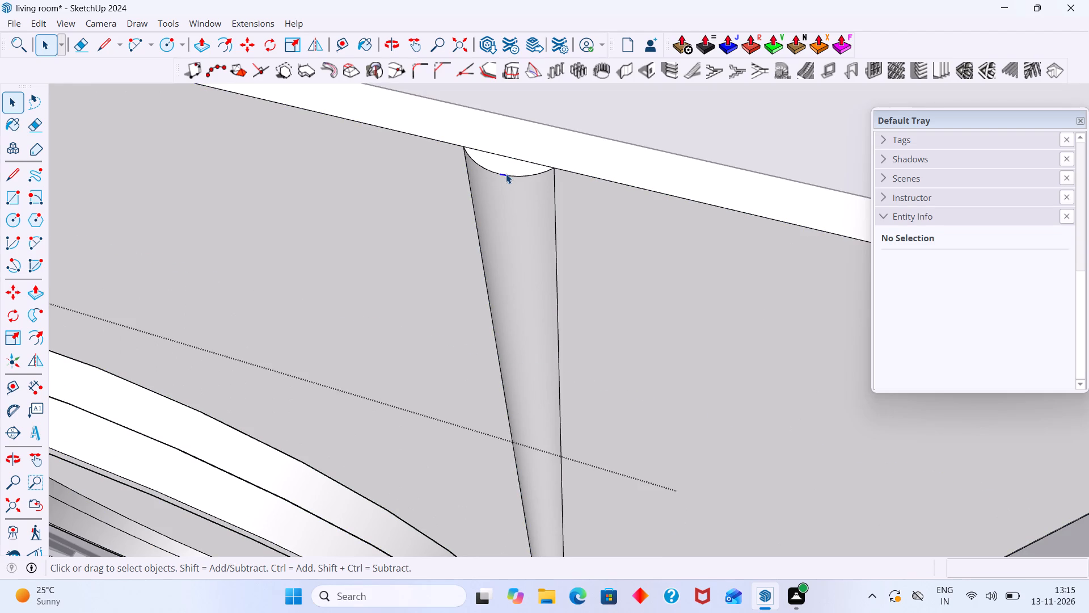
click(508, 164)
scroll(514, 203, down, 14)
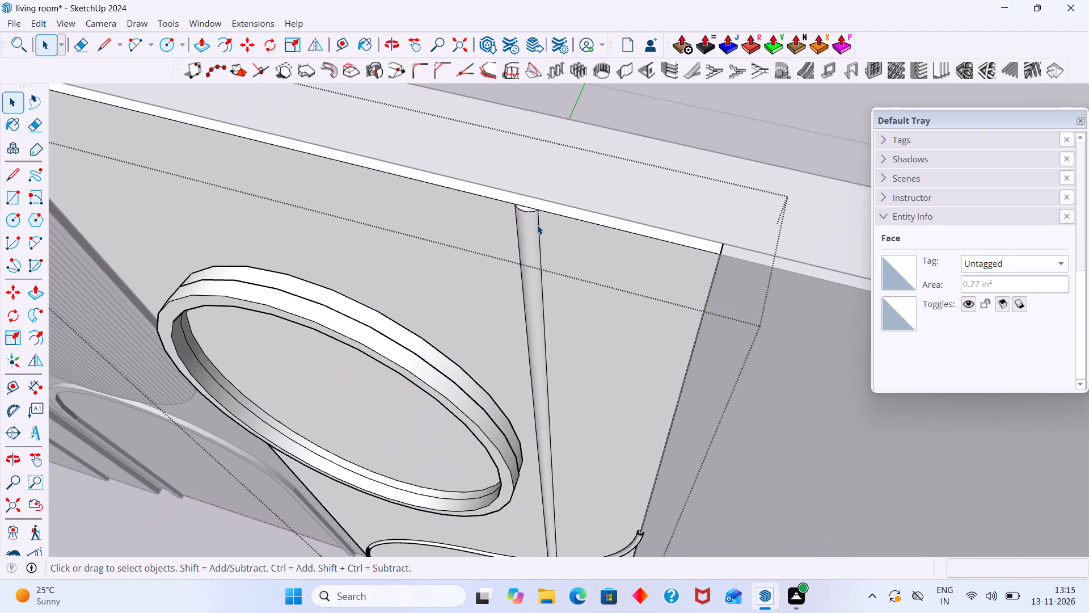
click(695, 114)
Open the panel group containing the vertical bead for editing.
scroll(558, 226, up, 4)
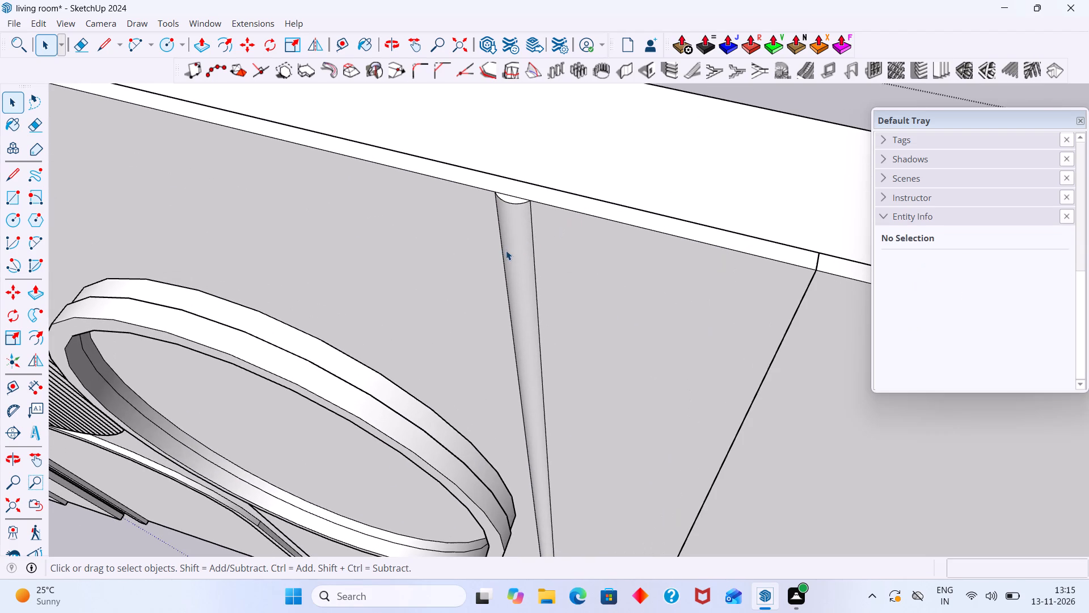
click(510, 250)
click(511, 249)
double_click(511, 249)
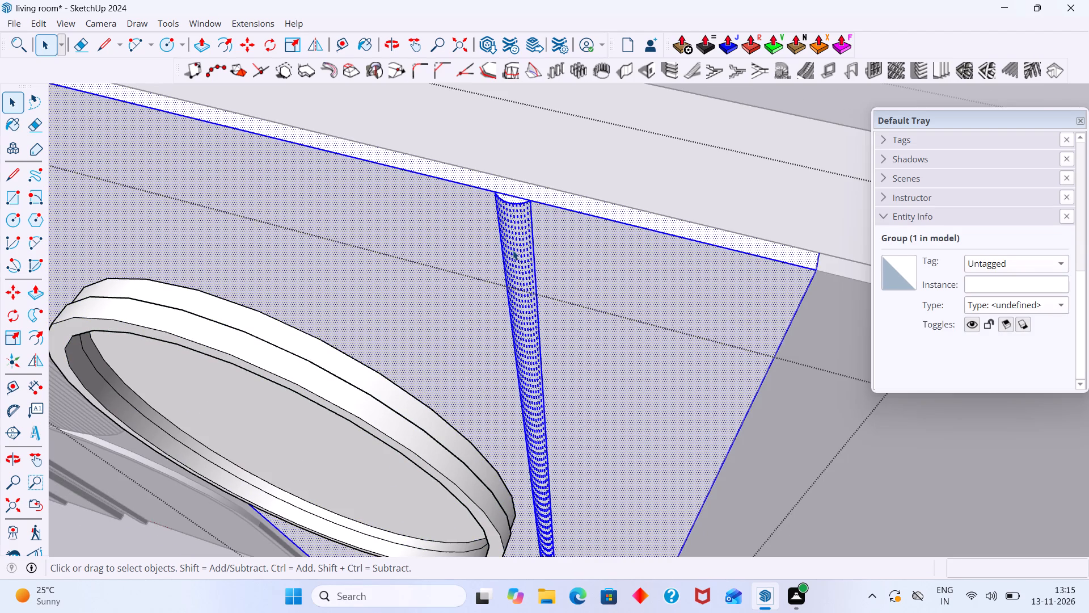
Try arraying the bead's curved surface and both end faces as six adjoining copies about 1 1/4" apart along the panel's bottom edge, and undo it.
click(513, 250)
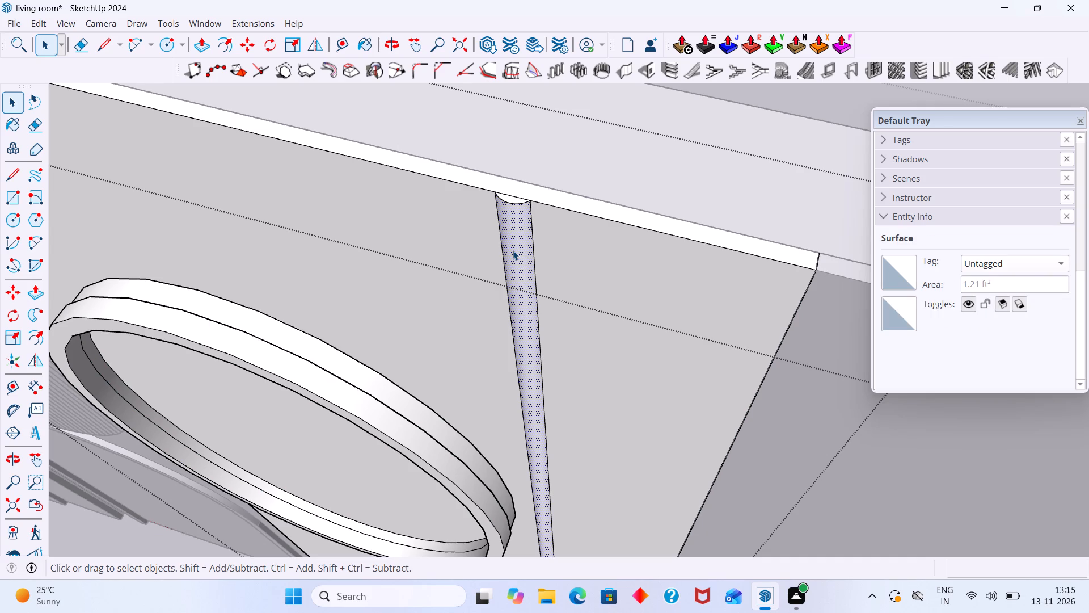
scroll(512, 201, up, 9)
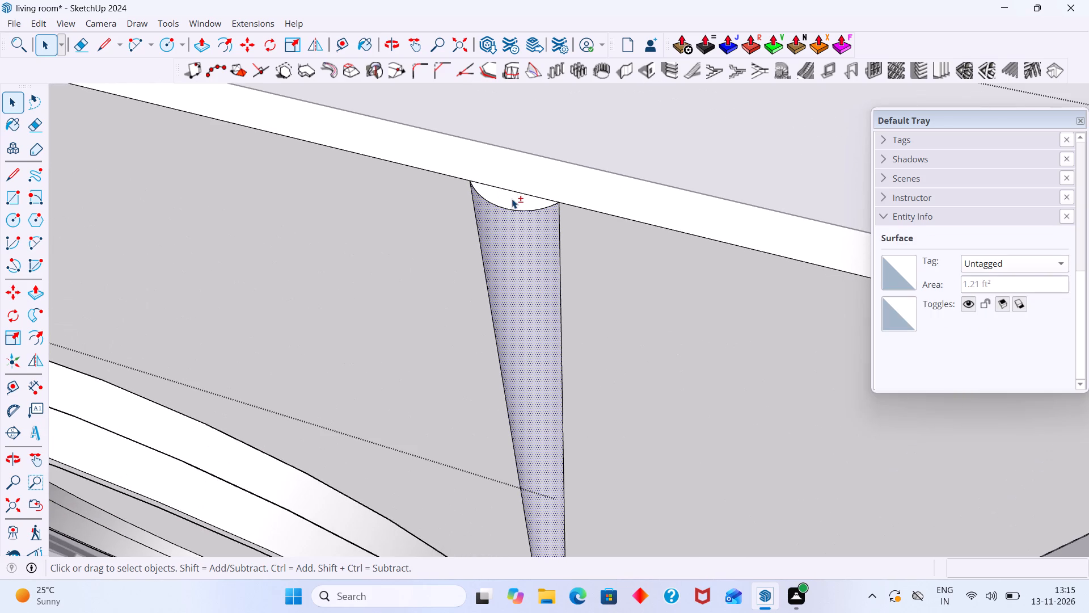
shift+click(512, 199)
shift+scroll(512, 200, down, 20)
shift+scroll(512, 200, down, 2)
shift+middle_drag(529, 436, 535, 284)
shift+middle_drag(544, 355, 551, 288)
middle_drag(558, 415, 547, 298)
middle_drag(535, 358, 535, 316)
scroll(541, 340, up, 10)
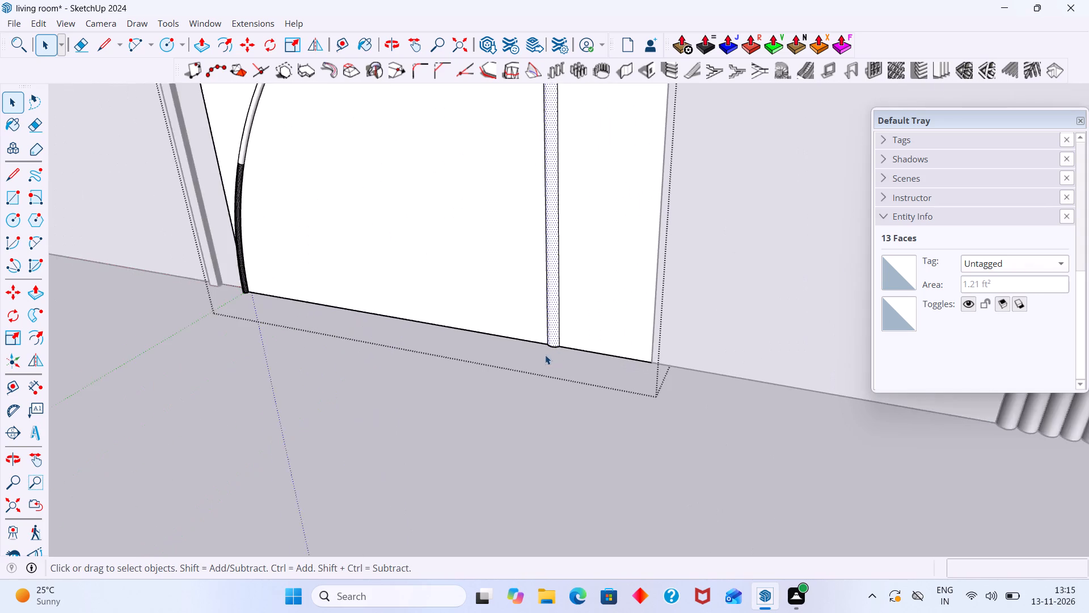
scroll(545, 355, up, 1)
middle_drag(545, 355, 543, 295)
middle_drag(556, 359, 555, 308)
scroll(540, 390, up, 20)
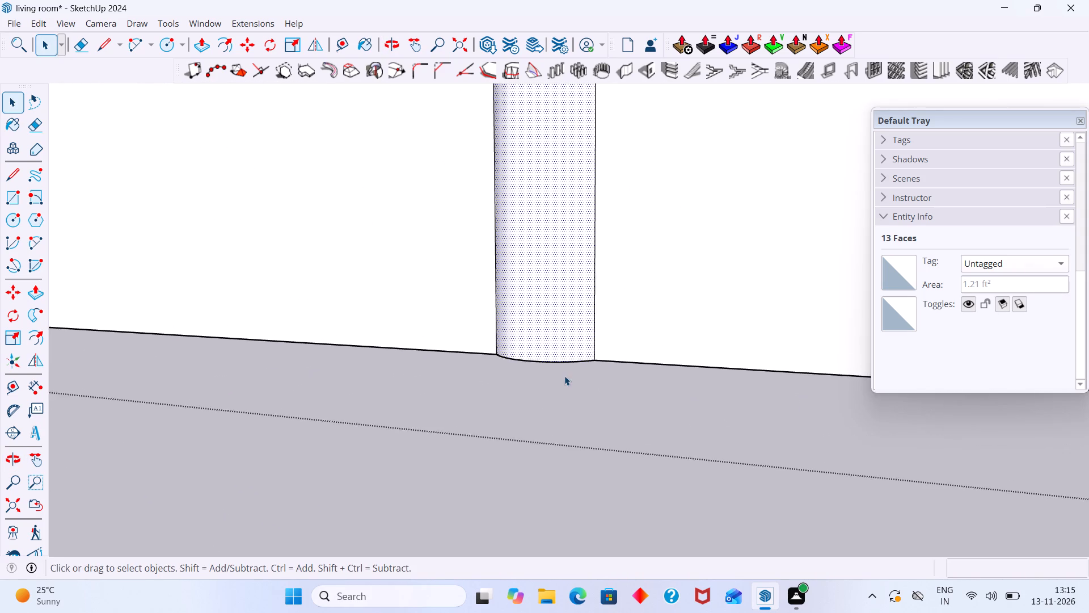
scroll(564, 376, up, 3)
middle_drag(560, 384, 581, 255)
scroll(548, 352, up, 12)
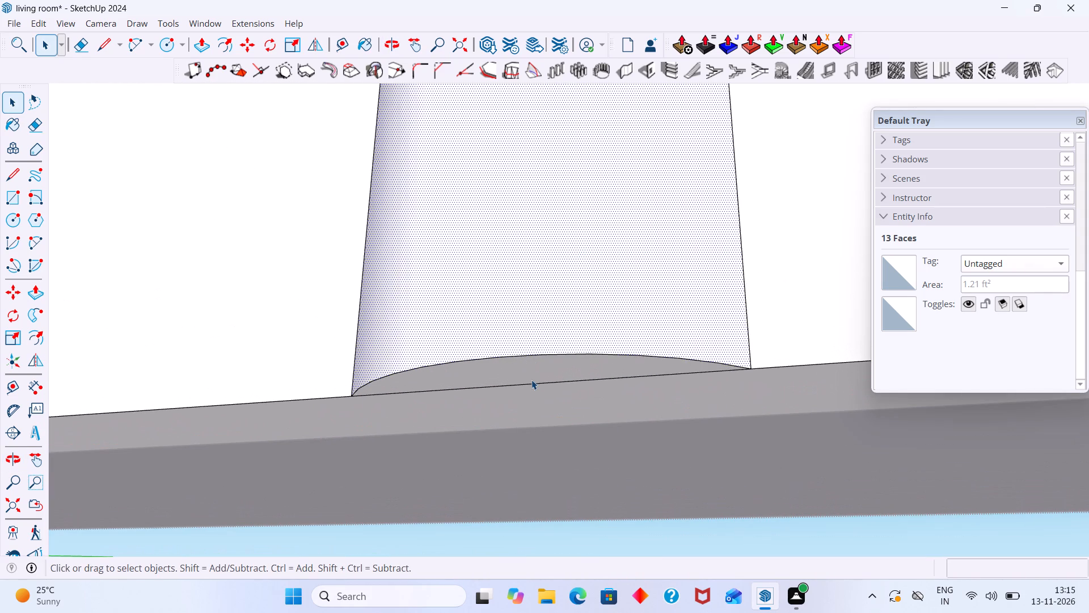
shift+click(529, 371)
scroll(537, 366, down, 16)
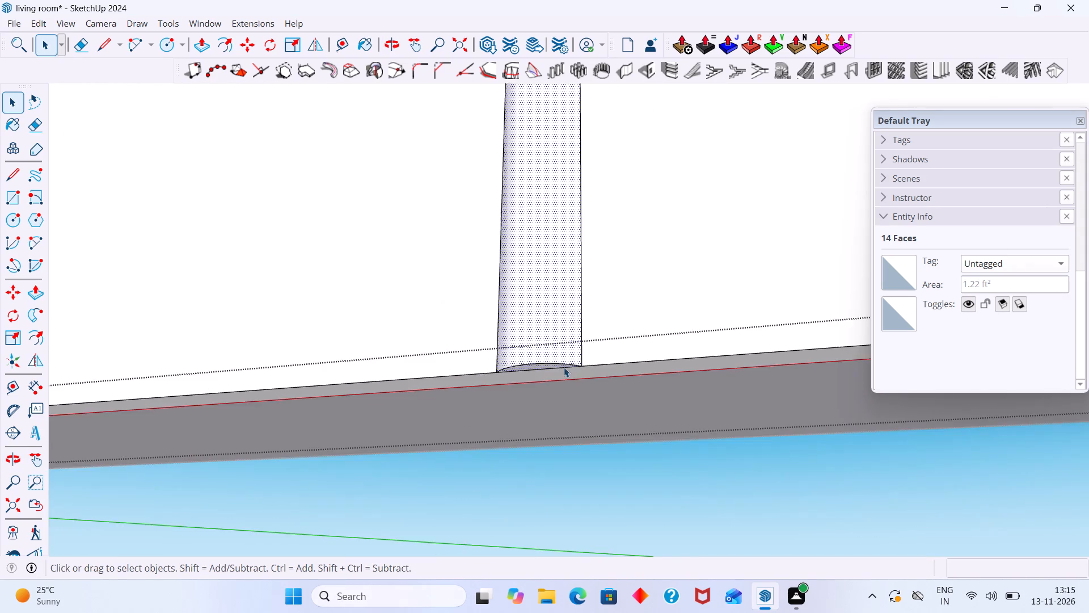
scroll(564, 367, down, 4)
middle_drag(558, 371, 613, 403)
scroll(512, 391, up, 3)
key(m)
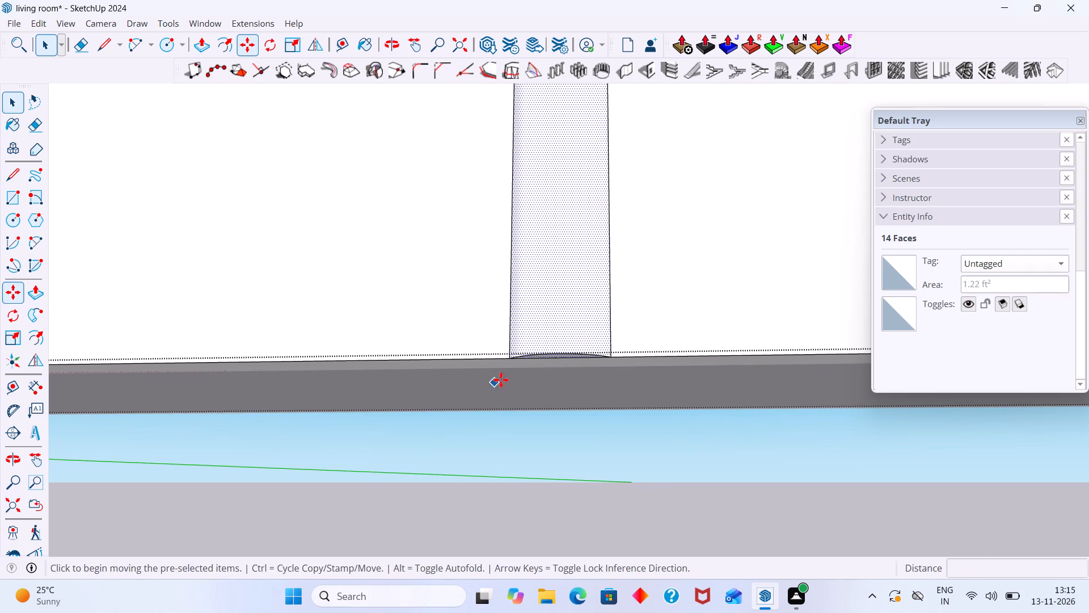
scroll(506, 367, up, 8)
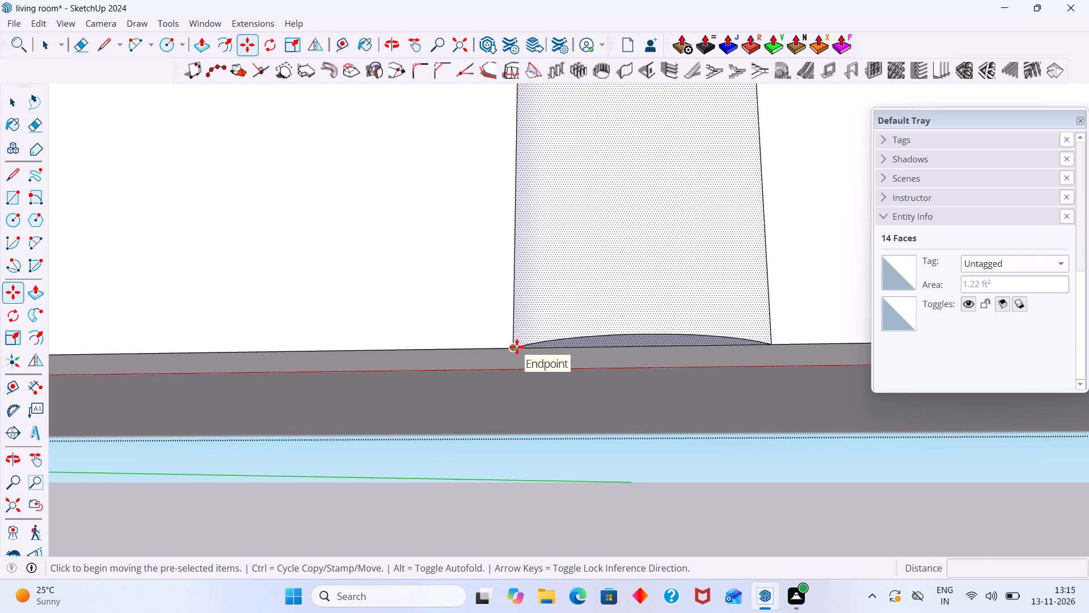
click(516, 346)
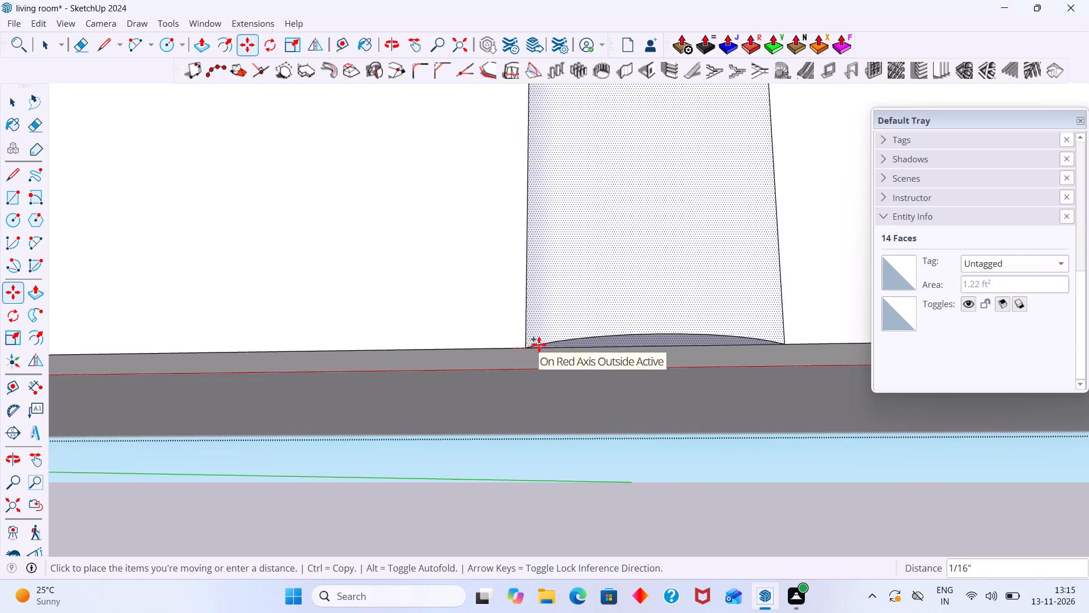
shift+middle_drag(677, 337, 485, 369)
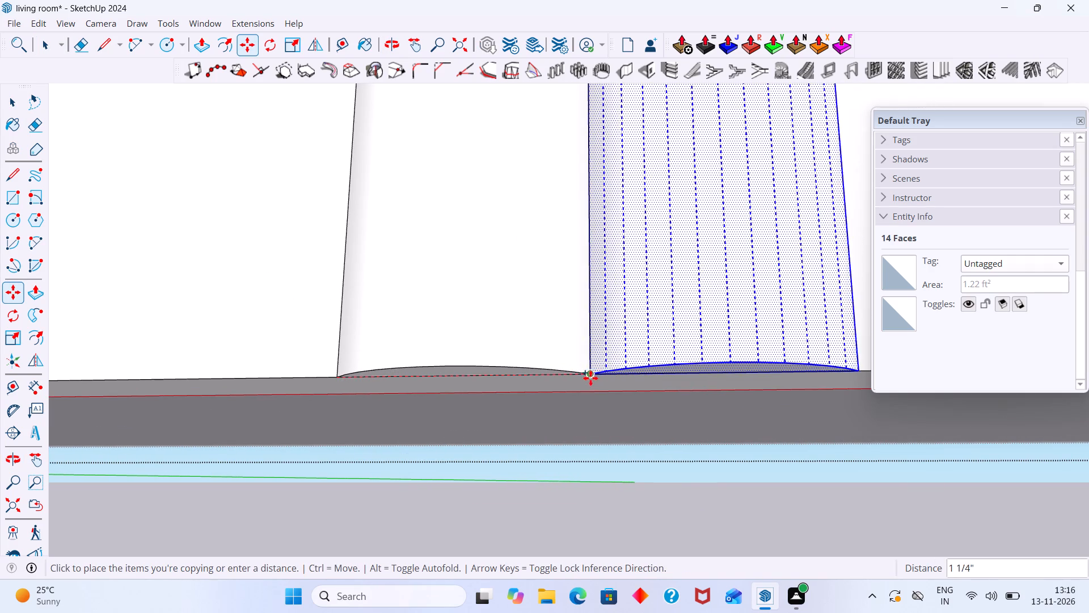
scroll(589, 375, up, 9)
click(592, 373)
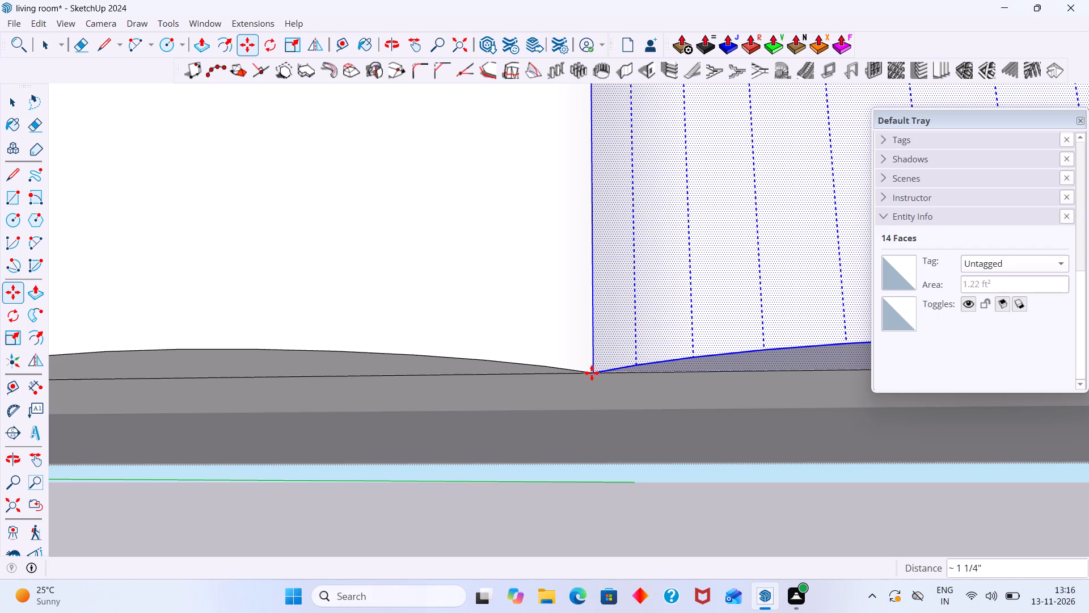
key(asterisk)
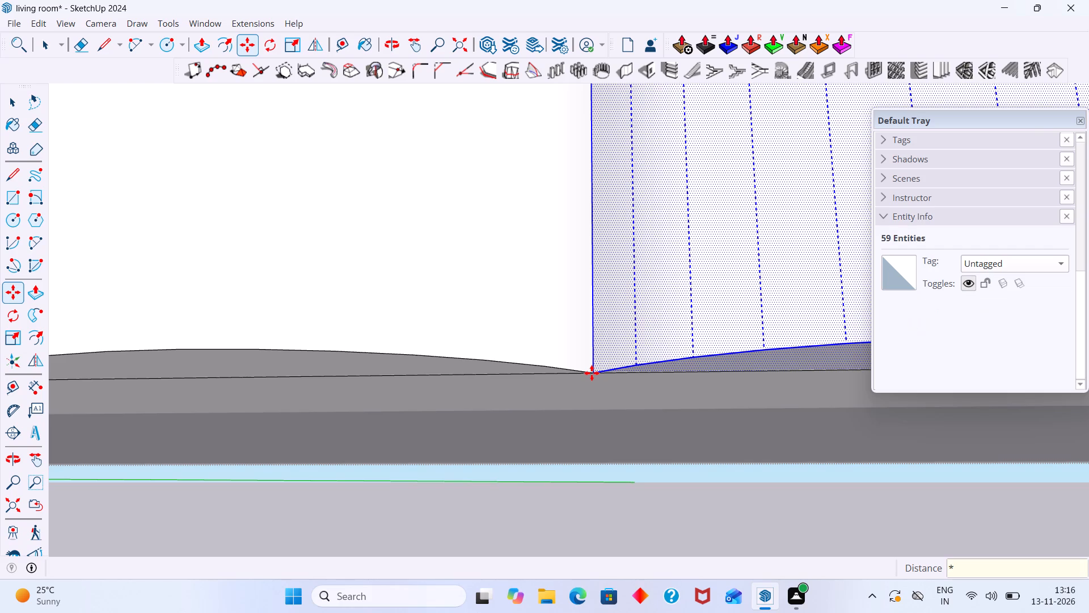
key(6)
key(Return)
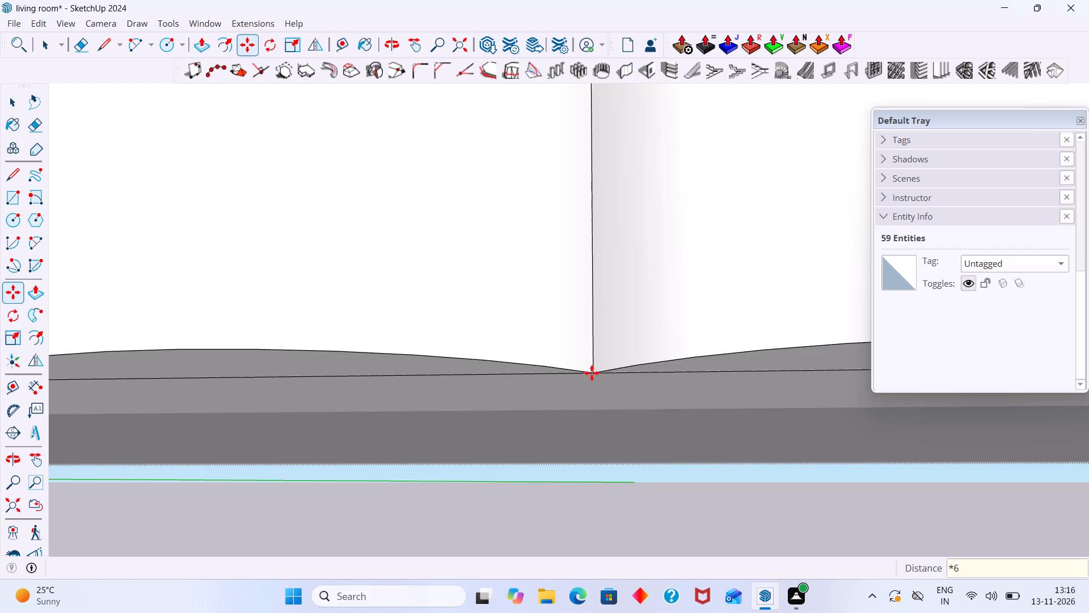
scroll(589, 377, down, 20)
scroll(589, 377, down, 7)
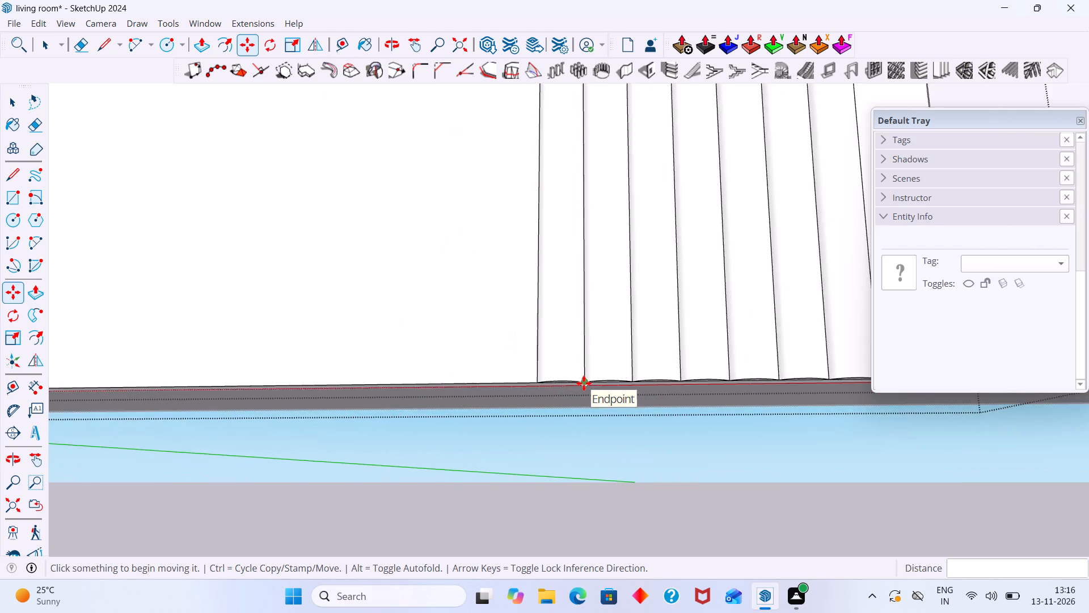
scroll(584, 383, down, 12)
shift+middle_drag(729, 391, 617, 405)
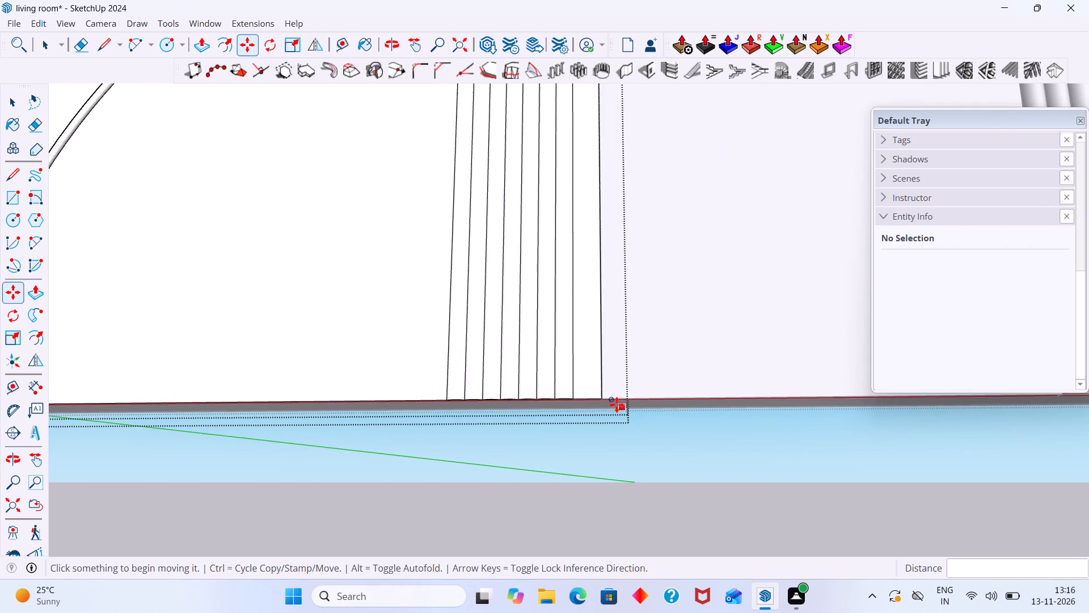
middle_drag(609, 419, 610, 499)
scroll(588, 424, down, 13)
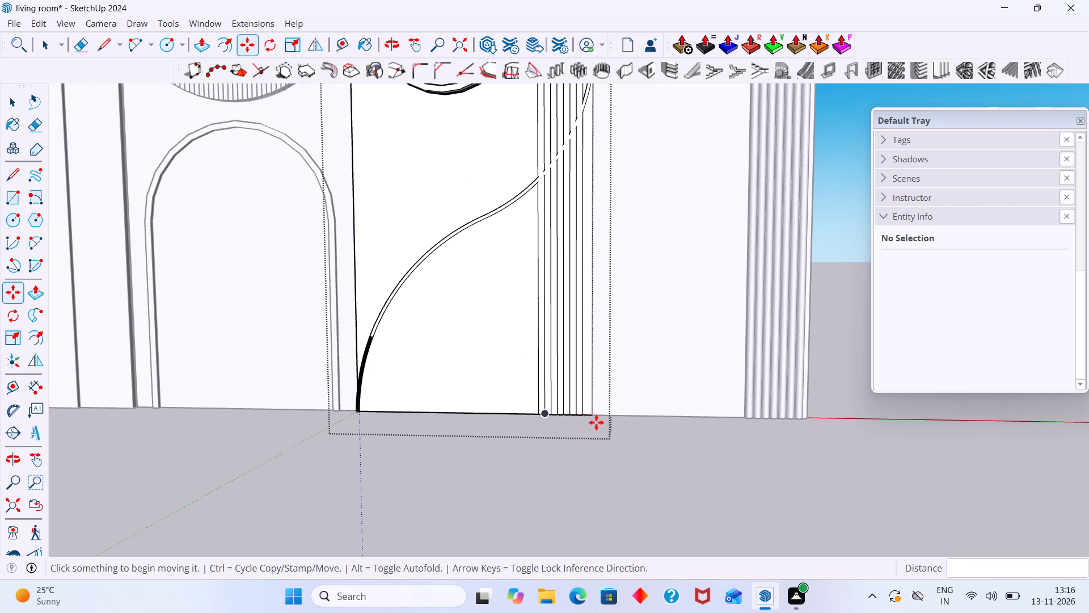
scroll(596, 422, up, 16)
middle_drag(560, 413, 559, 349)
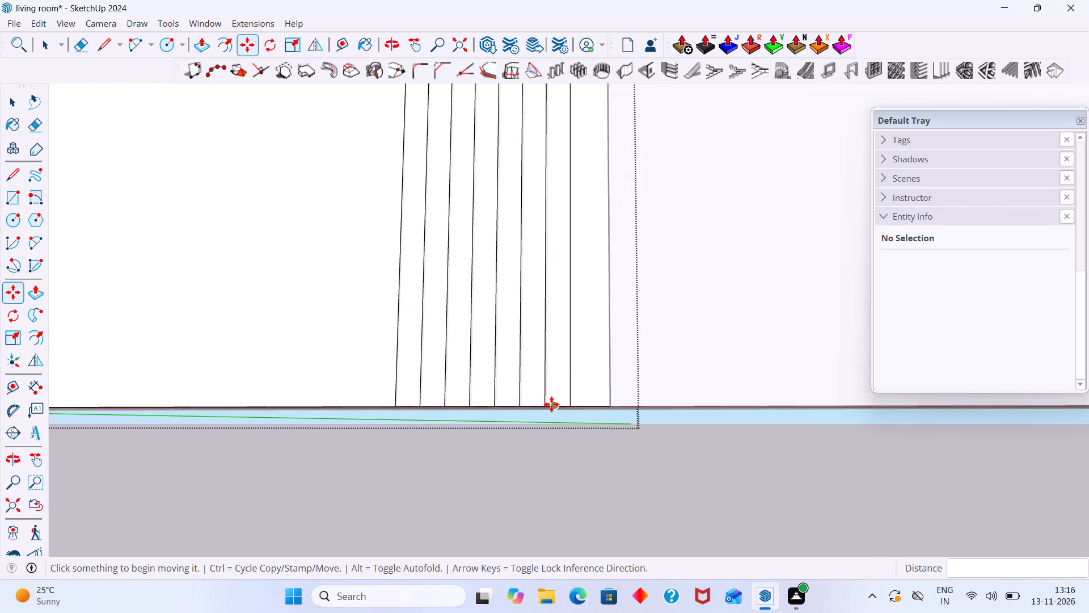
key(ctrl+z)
Array the bead's curved surface and both end faces as ten adjoining copies spaced about 1 1/4" along the panel's top edge, and exit the group.
middle_drag(461, 431, 510, 299)
scroll(417, 398, up, 2)
key(space)
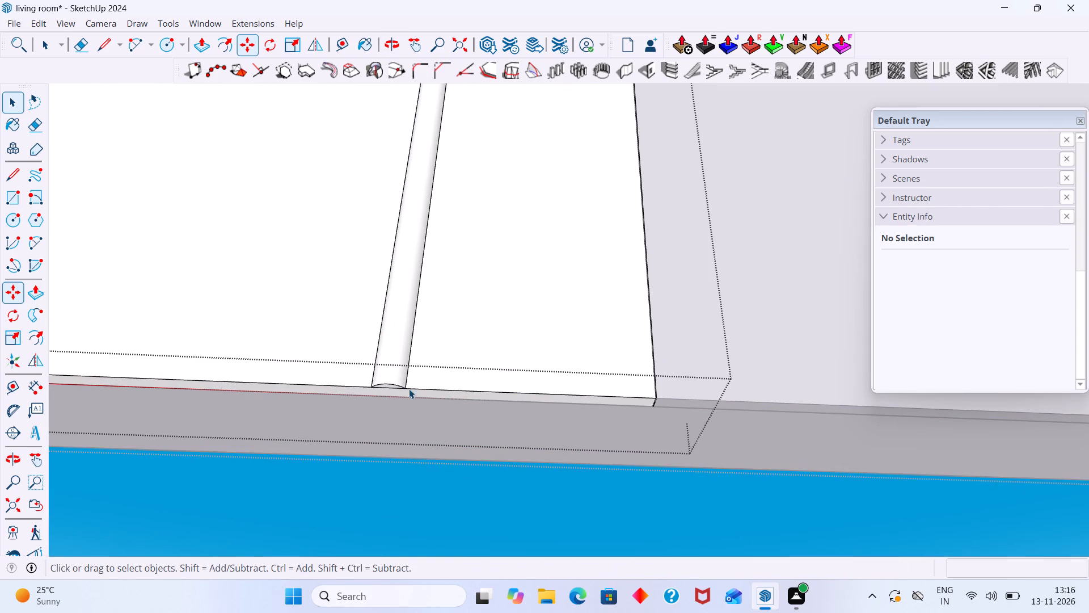
click(399, 375)
scroll(389, 388, up, 11)
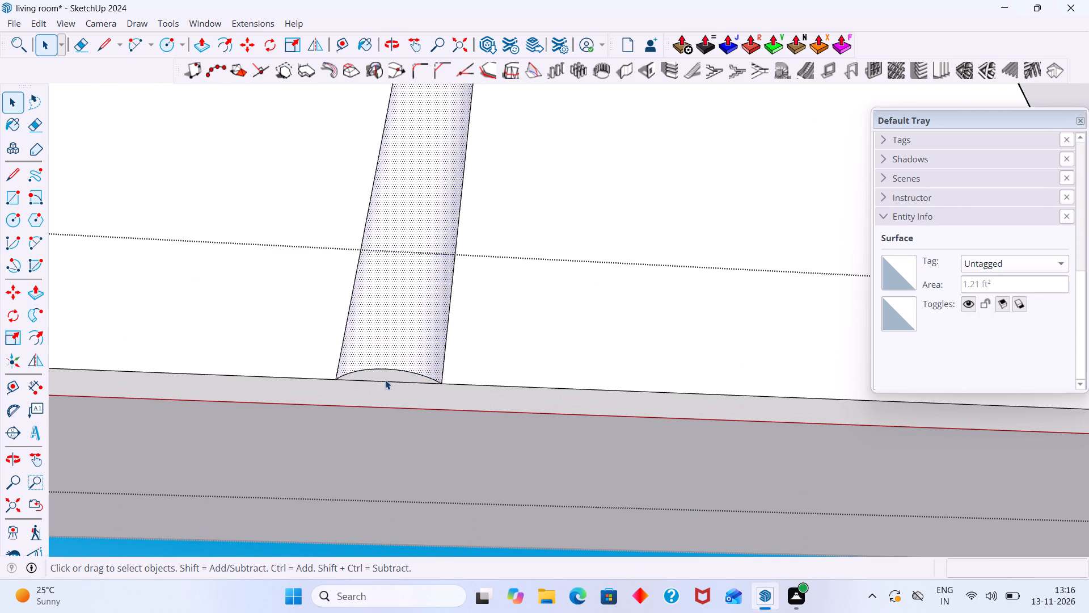
shift+click(385, 373)
shift+scroll(383, 376, down, 20)
shift+scroll(383, 376, down, 2)
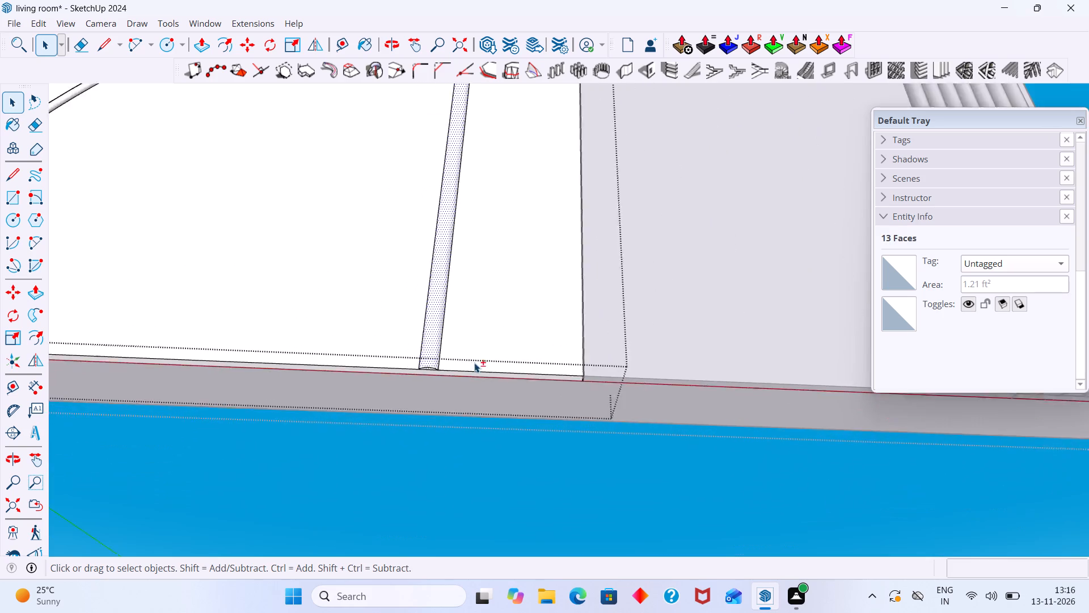
shift+scroll(474, 363, down, 16)
middle_drag(513, 341, 552, 510)
middle_drag(538, 342, 550, 509)
middle_drag(510, 362, 541, 612)
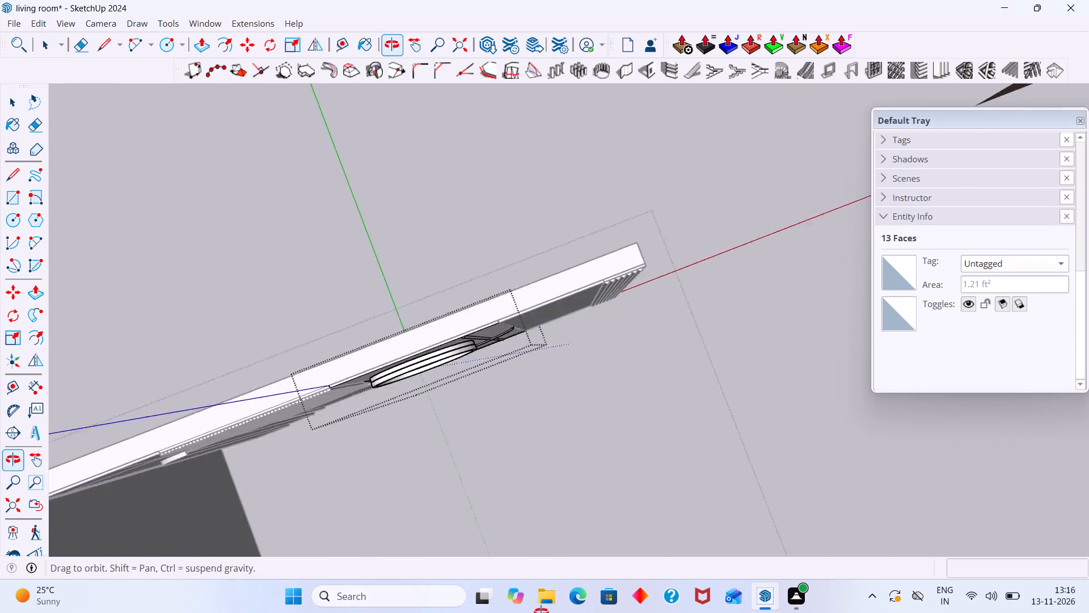
middle_drag(541, 612, 537, 517)
scroll(517, 421, up, 5)
scroll(503, 200, up, 3)
shift+scroll(401, 161, up, 12)
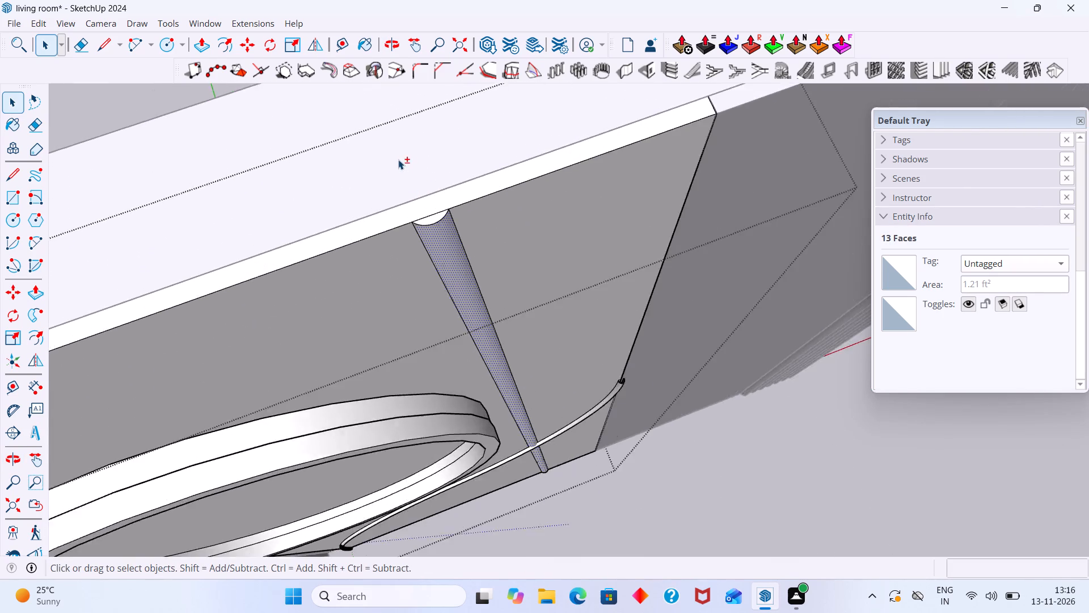
shift+scroll(398, 159, up, 18)
shift+click(449, 272)
scroll(449, 272, down, 2)
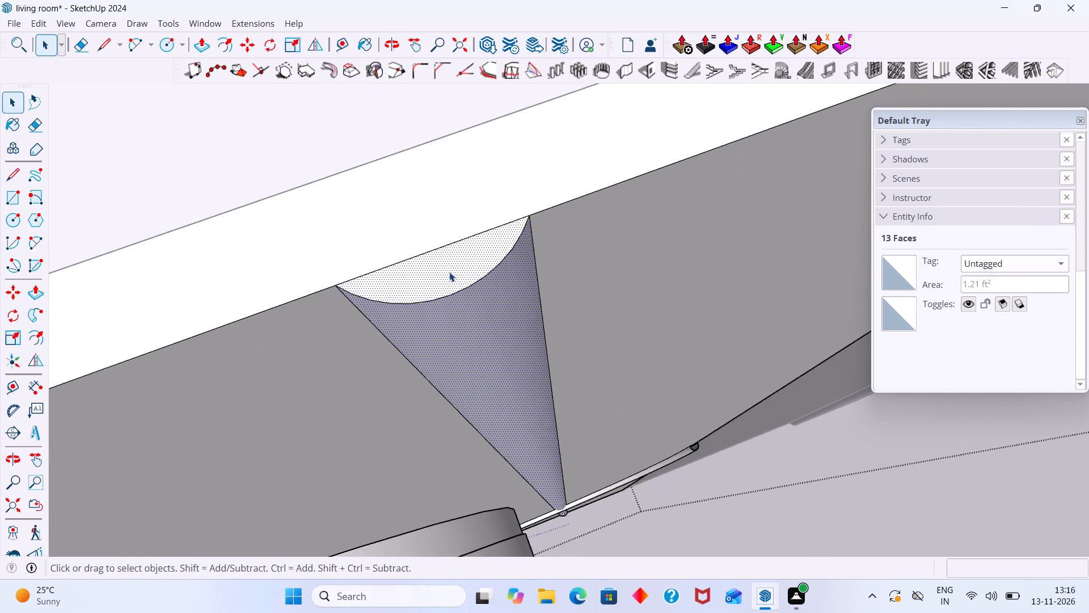
scroll(449, 272, down, 7)
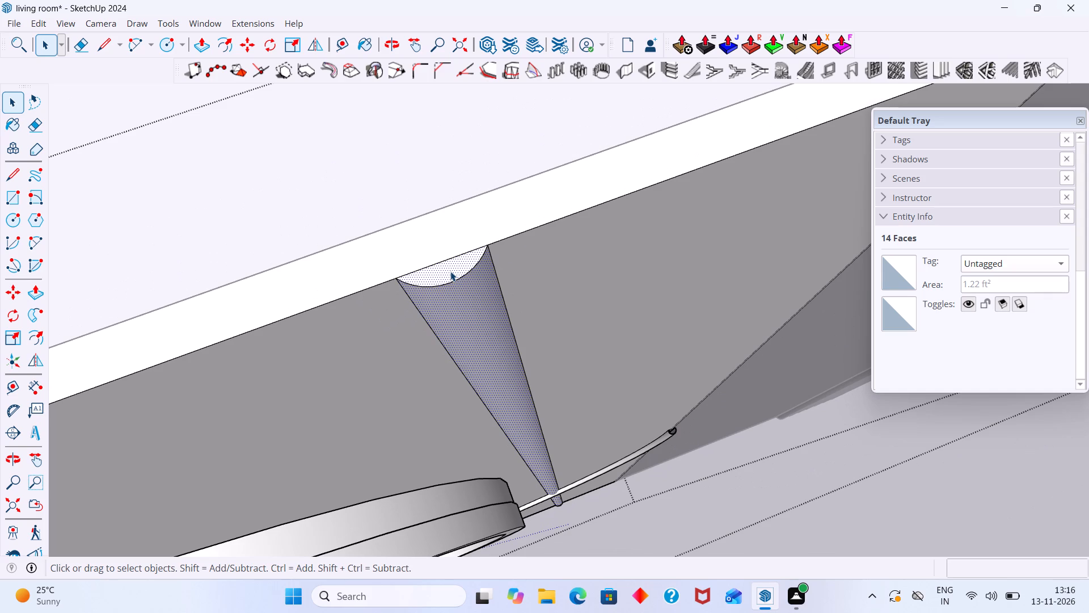
key(m)
click(395, 277)
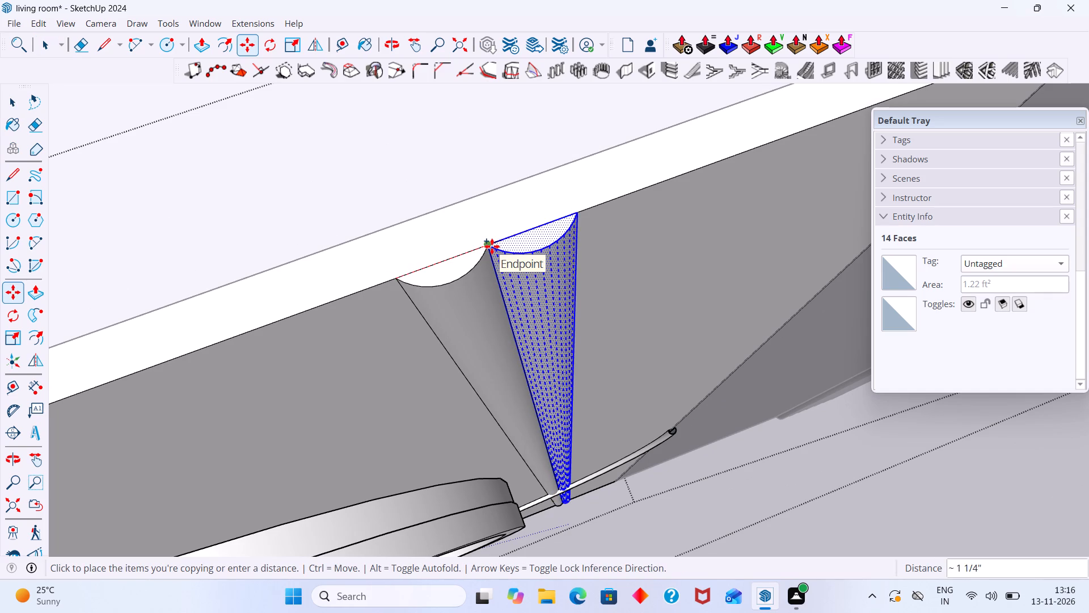
scroll(492, 246, up, 6)
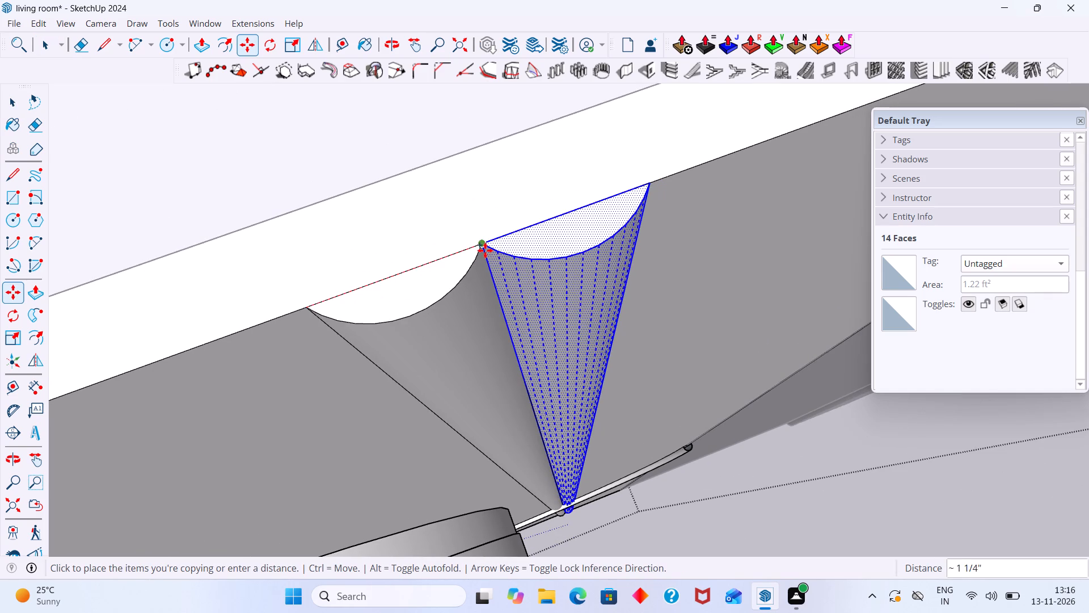
click(482, 245)
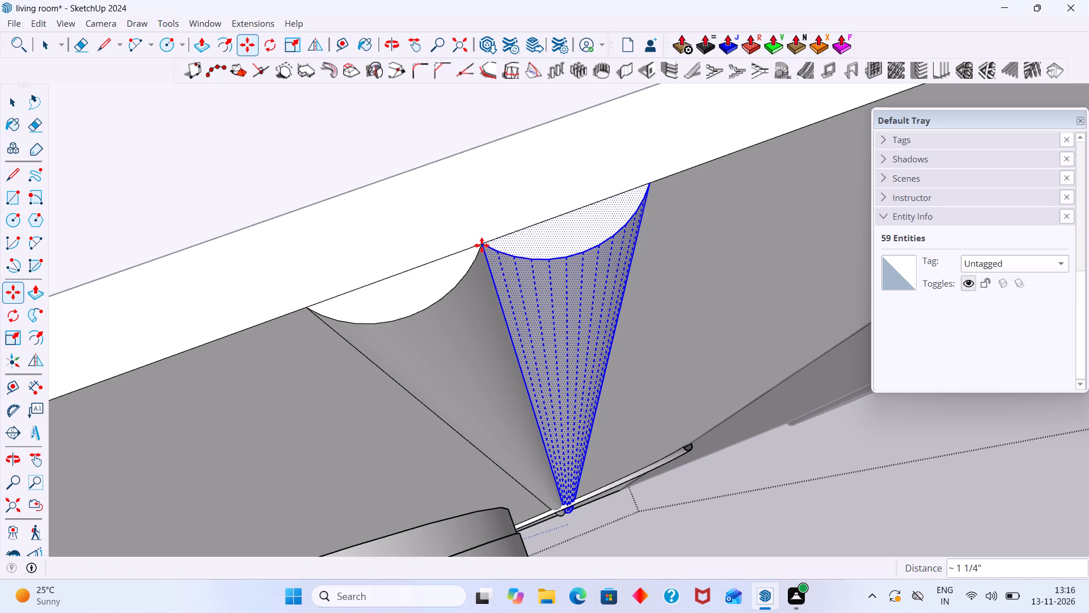
text(*10)
key(Return)
scroll(486, 250, down, 18)
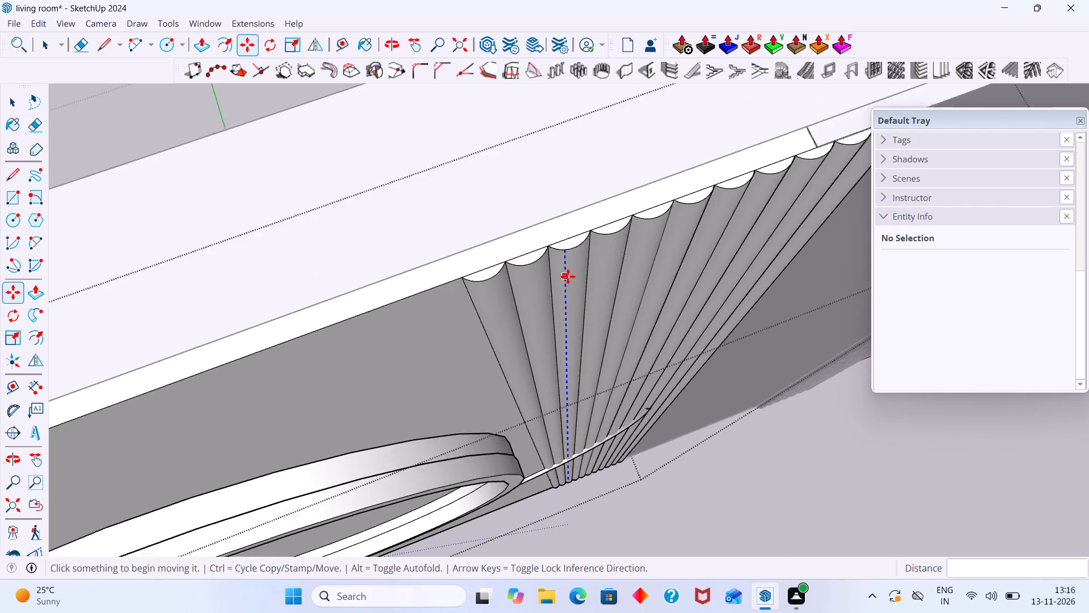
scroll(568, 276, down, 2)
shift+middle_drag(610, 278, 399, 267)
scroll(547, 237, down, 6)
middle_drag(555, 242, 537, 209)
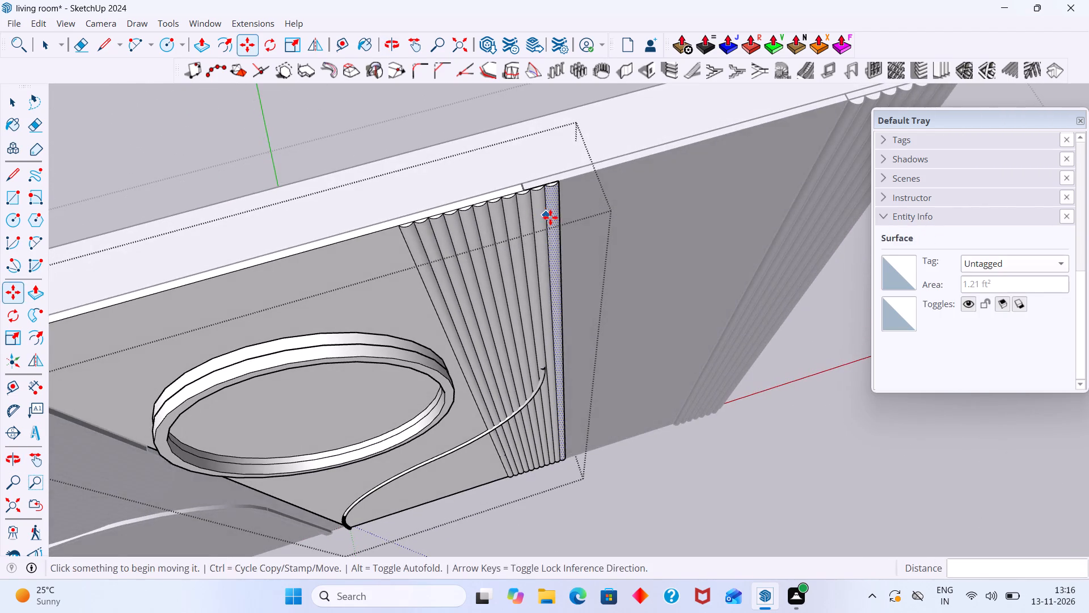
key(space)
scroll(586, 257, down, 7)
click(789, 257)
Inside the panel group, delete the curved surfaces of the two outermost vertical beads that extend past the panel's side.
middle_drag(708, 291, 625, 196)
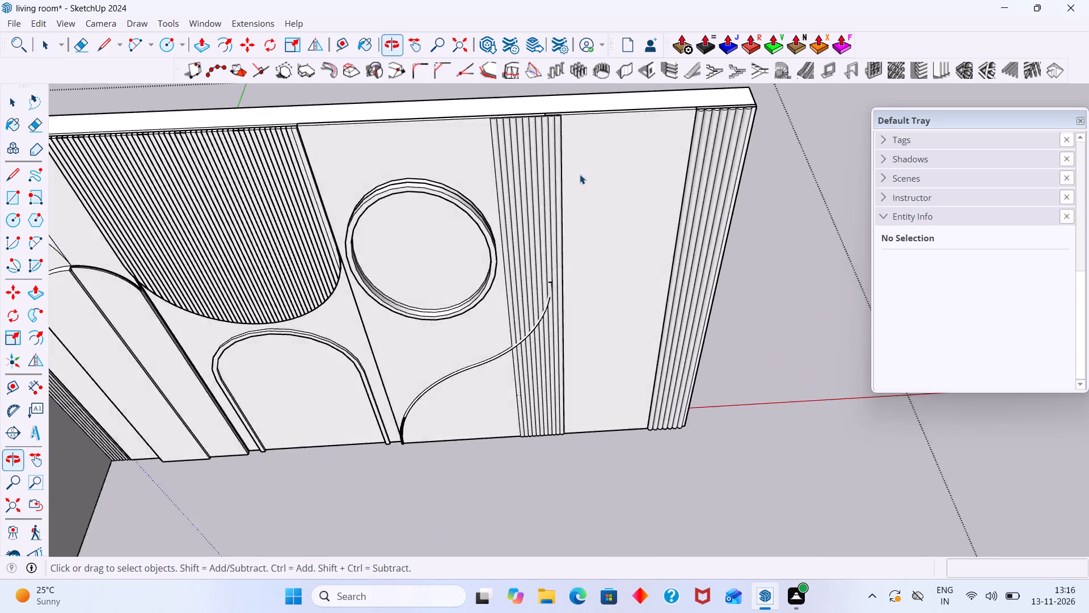
scroll(570, 155, up, 7)
middle_drag(536, 150, 542, 190)
middle_drag(542, 187, 559, 256)
scroll(513, 136, up, 13)
click(556, 101)
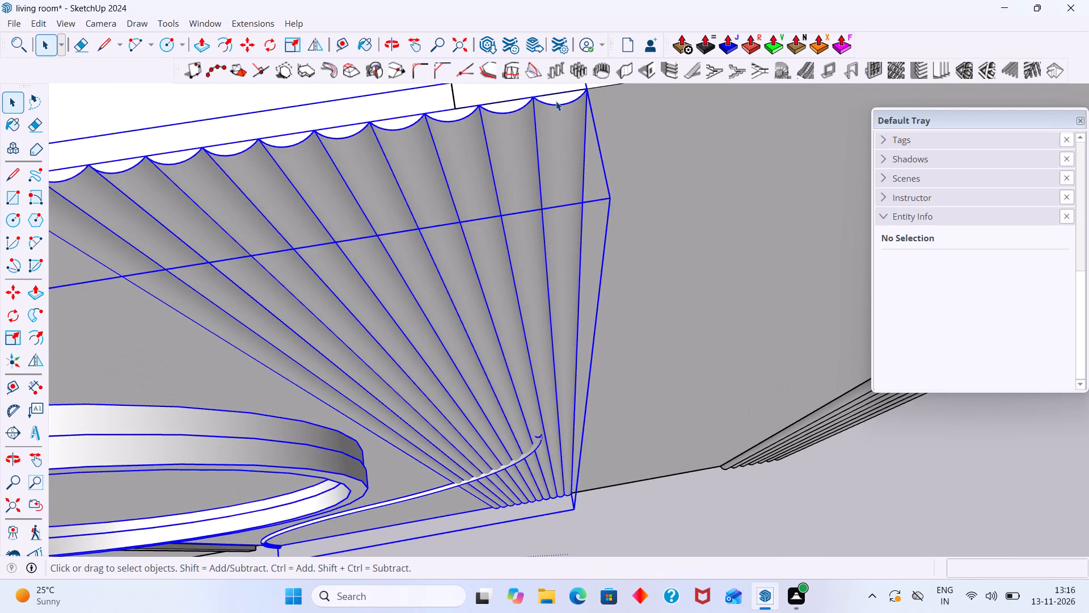
triple_click(556, 101)
double_click(558, 102)
scroll(558, 107, down, 3)
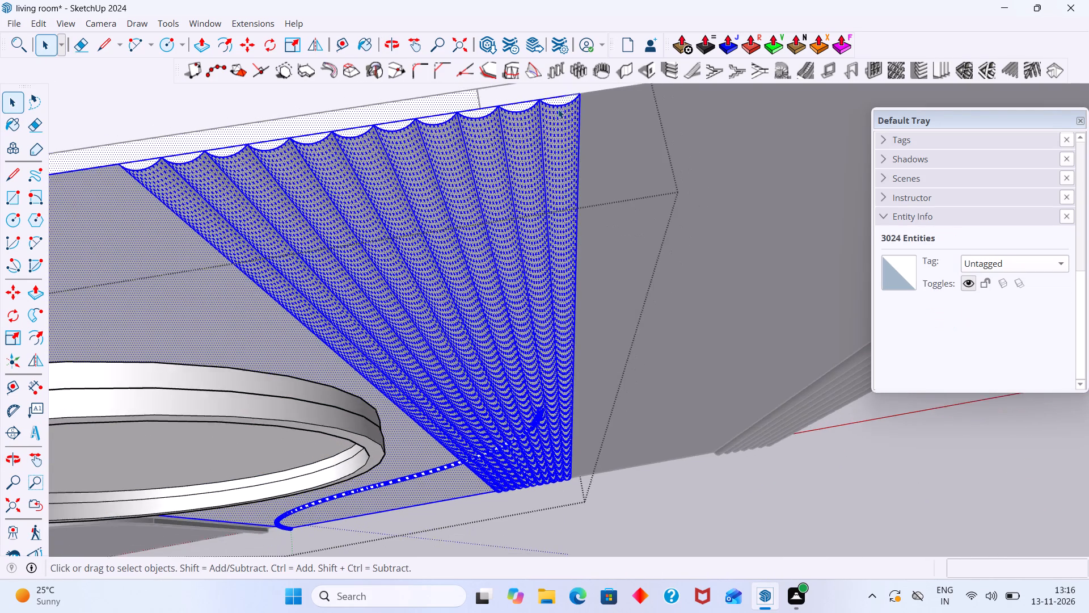
shift+middle_drag(558, 109, 544, 209)
double_click(542, 201)
click(546, 199)
click(546, 208)
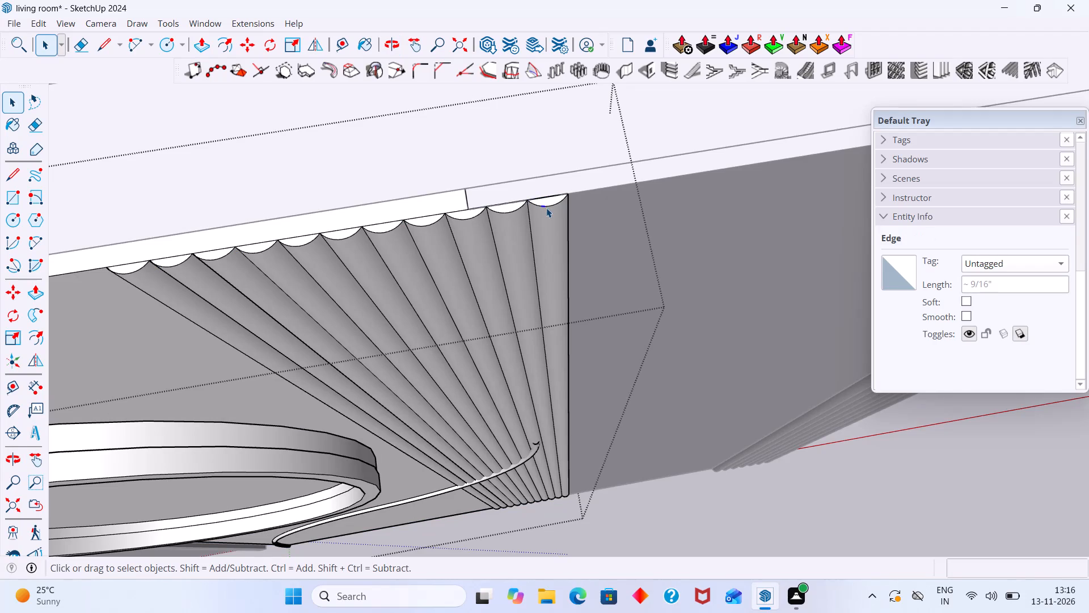
click(554, 217)
key(Delete)
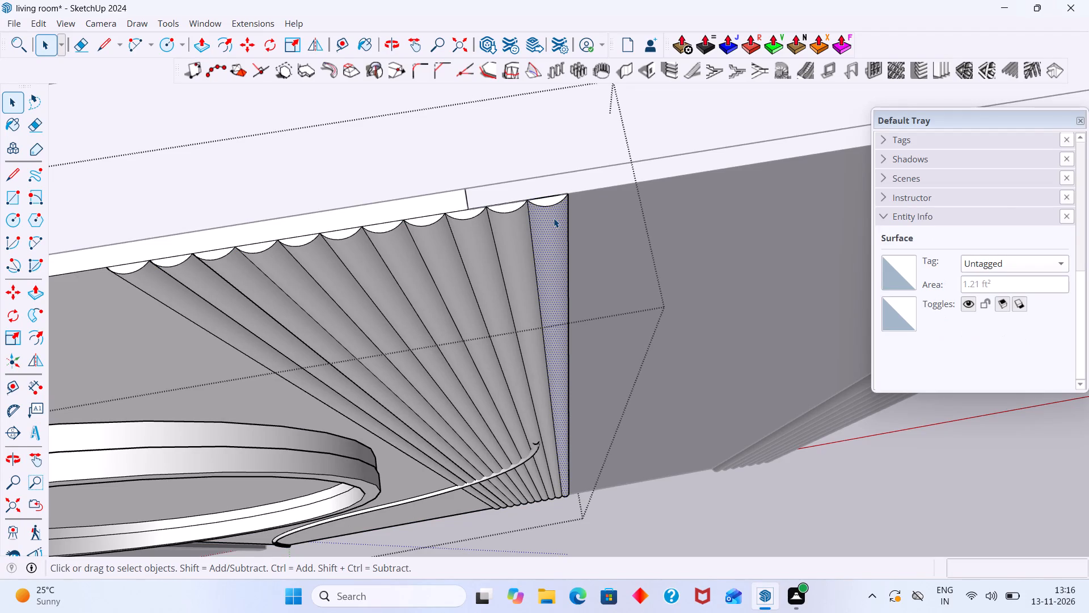
click(505, 234)
key(Delete)
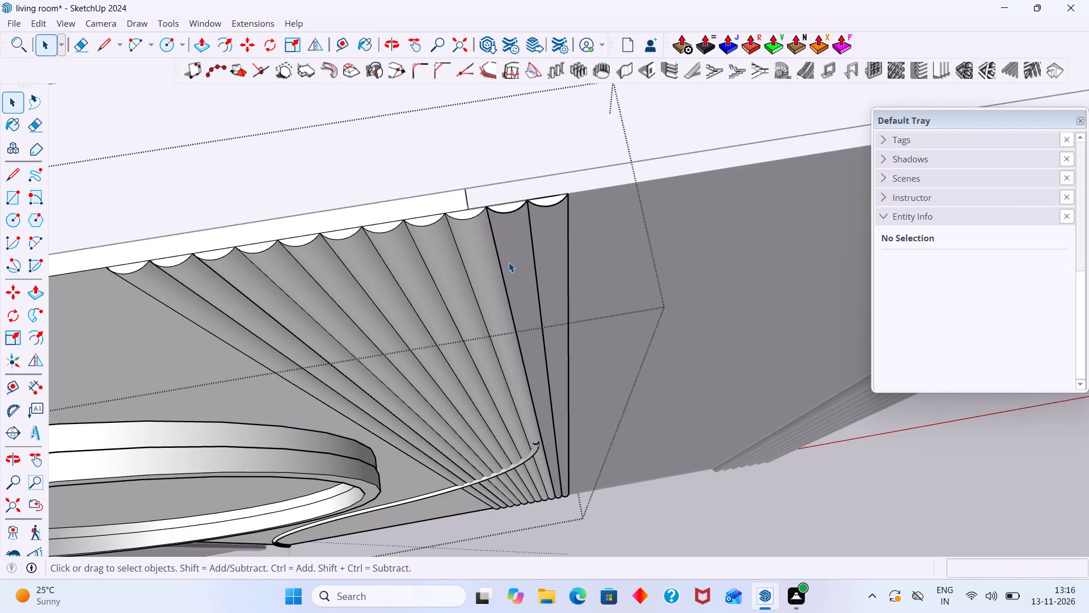
Erase the leftover top-end arcs of the two removed beads and the long edge between them.
middle_drag(527, 320, 508, 301)
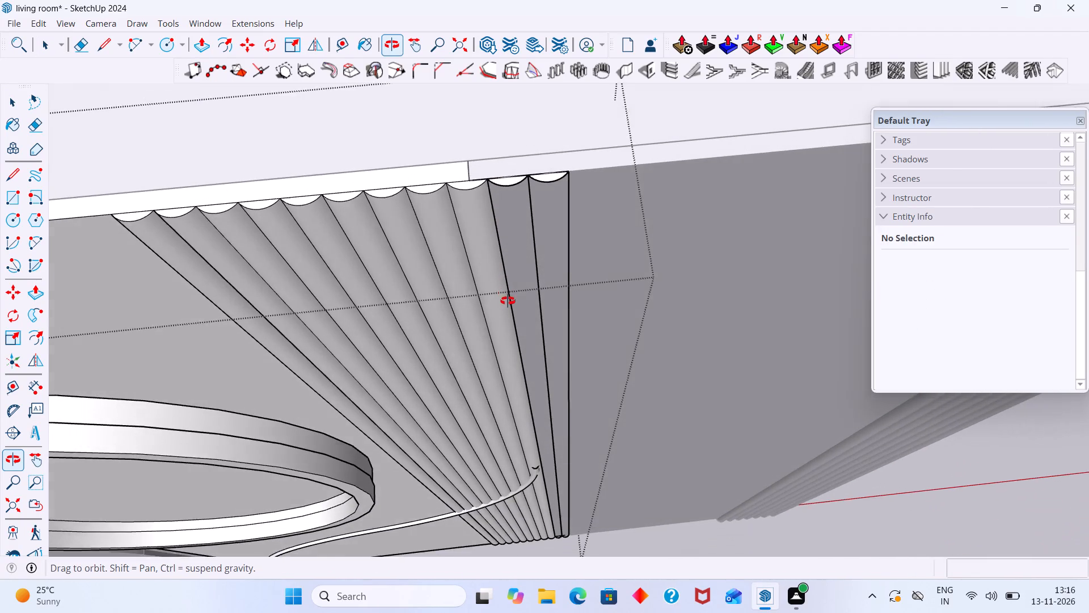
middle_drag(508, 301, 508, 292)
key(e)
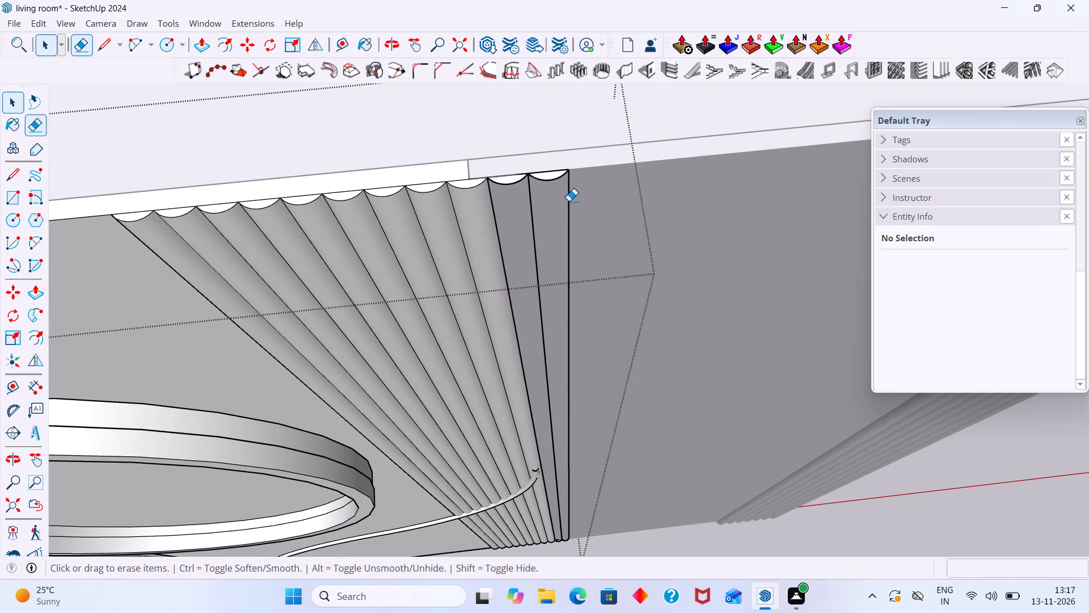
scroll(516, 183, up, 7)
drag(510, 181, 575, 175)
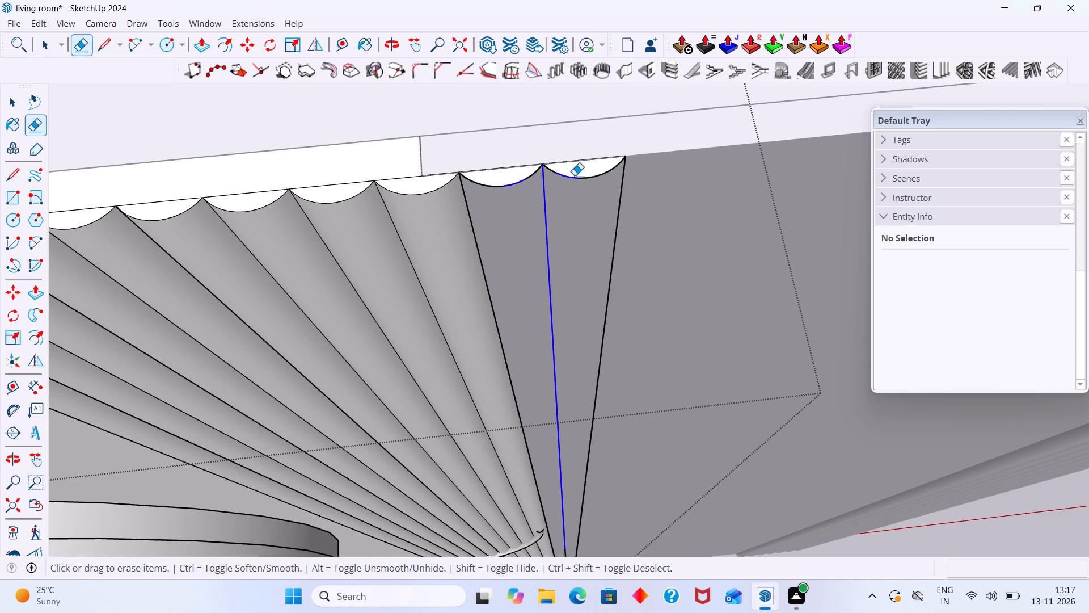
drag(575, 175, 576, 175)
drag(648, 183, 609, 183)
click(612, 177)
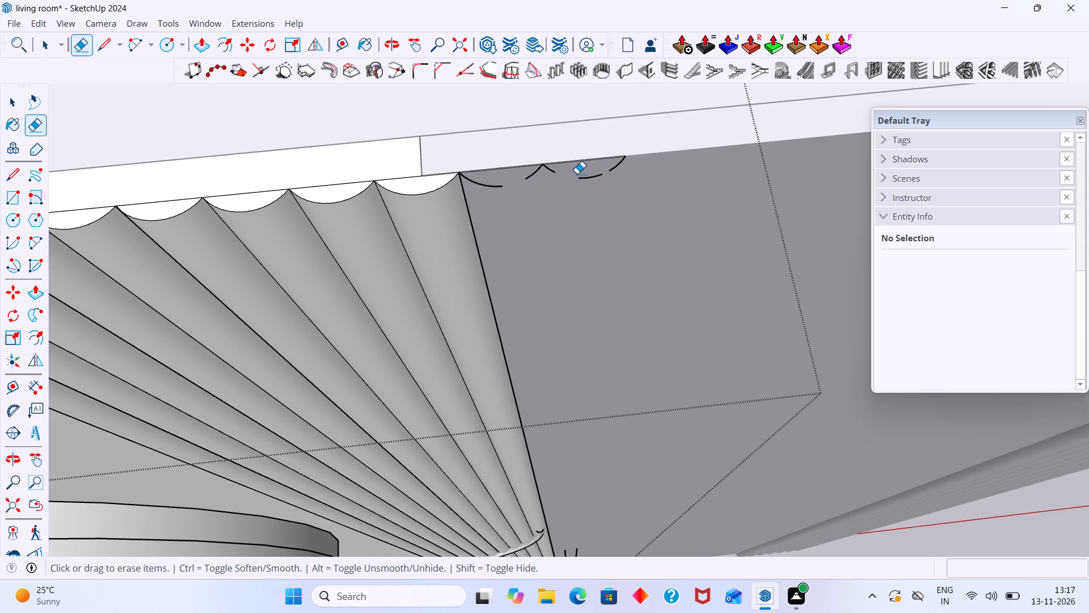
drag(598, 173, 593, 177)
click(621, 167)
triple_click(618, 165)
drag(614, 169, 531, 171)
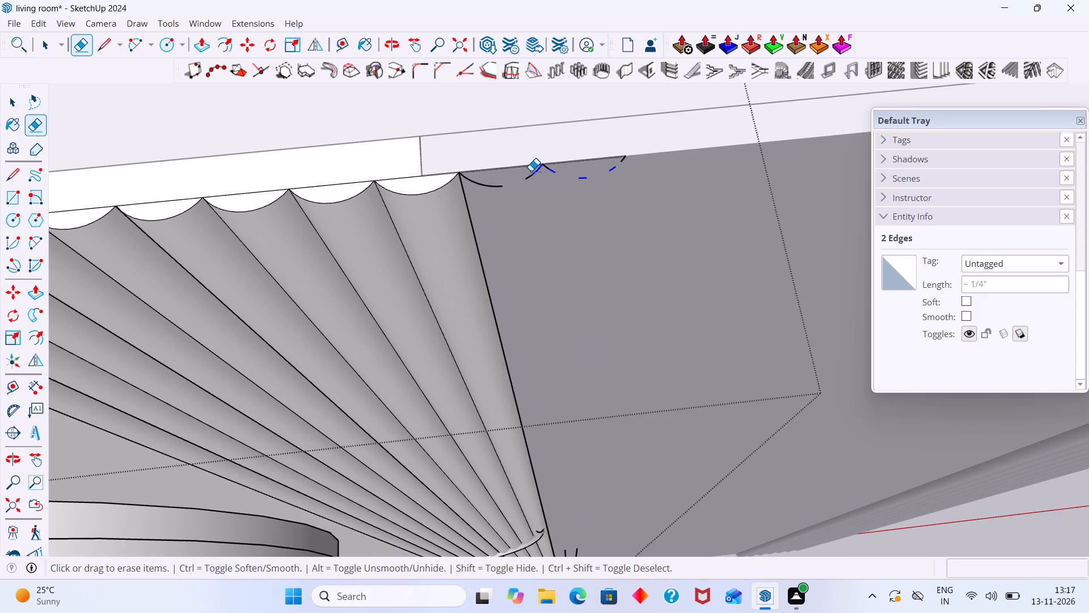
drag(531, 171, 465, 177)
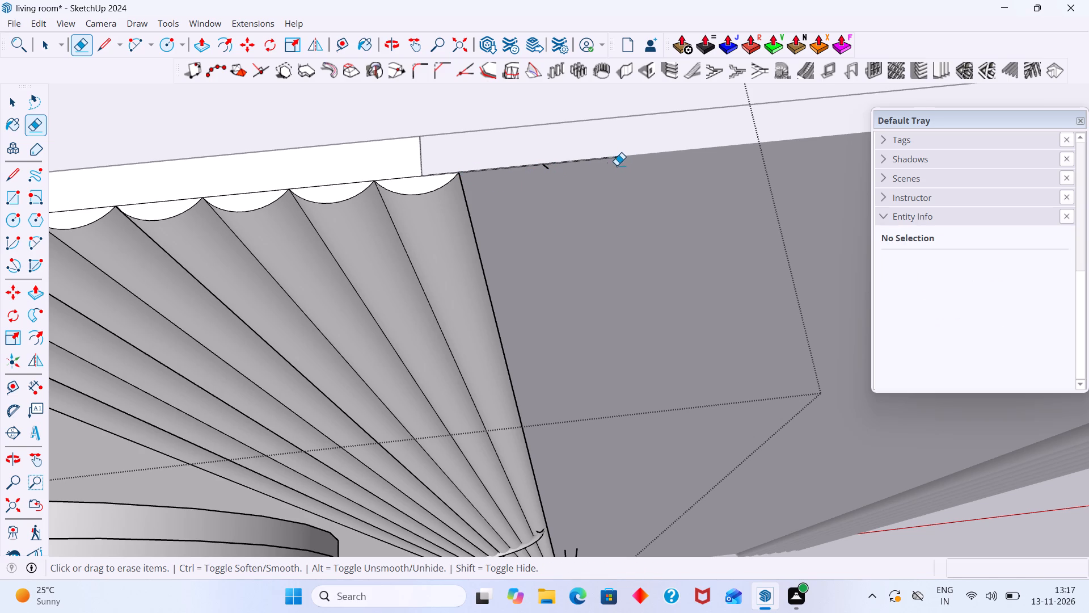
scroll(496, 179, up, 6)
scroll(676, 156, up, 6)
drag(674, 158, 667, 159)
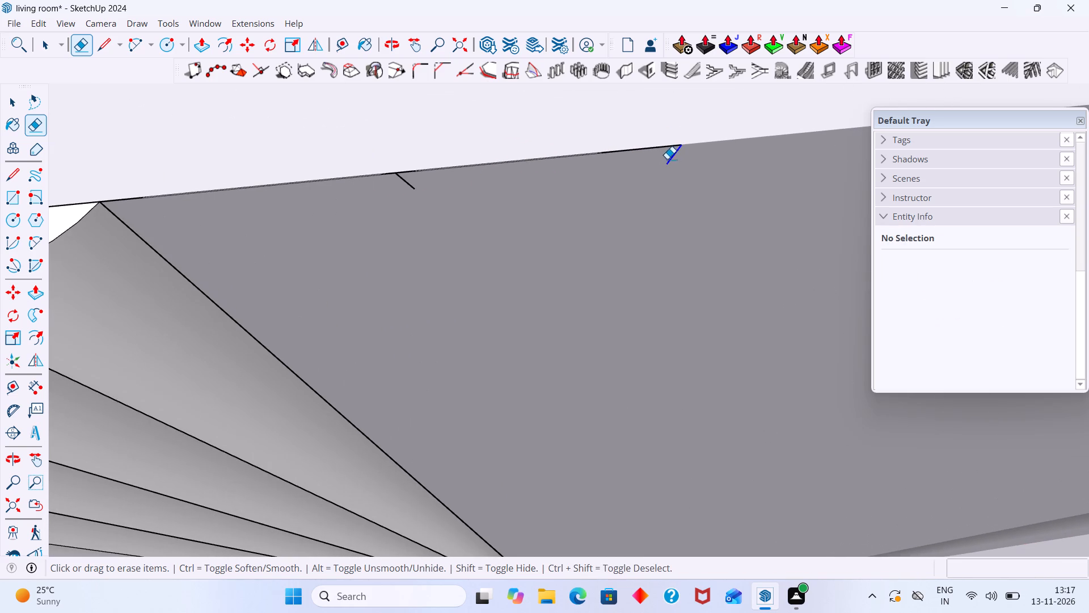
drag(667, 159, 402, 186)
scroll(441, 237, down, 6)
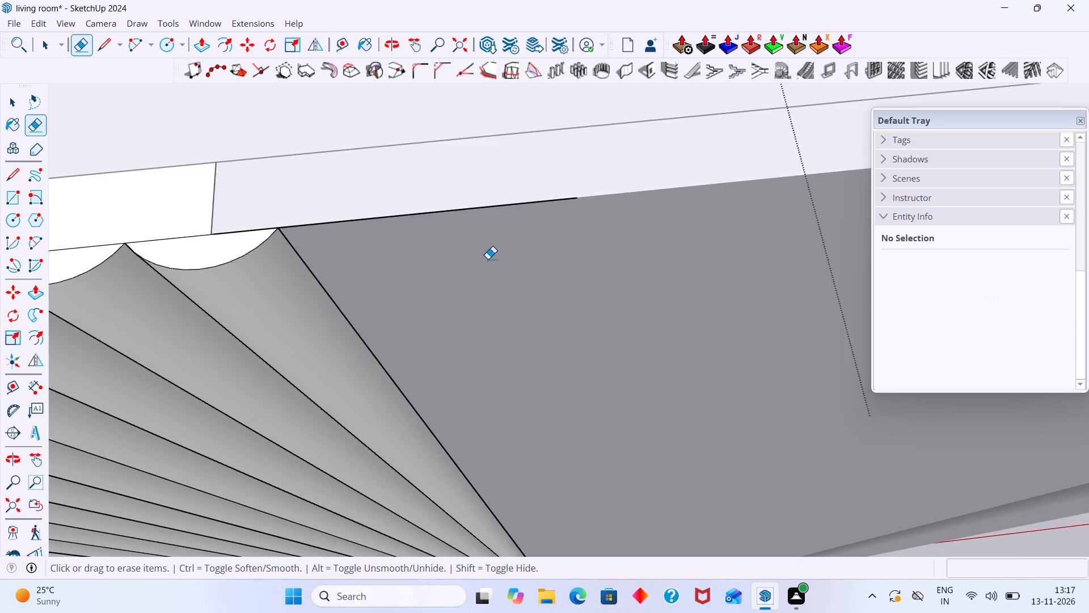
Erase the remaining long vertical edge fragments of the two removed beads.
scroll(488, 259, down, 12)
scroll(484, 359, down, 6)
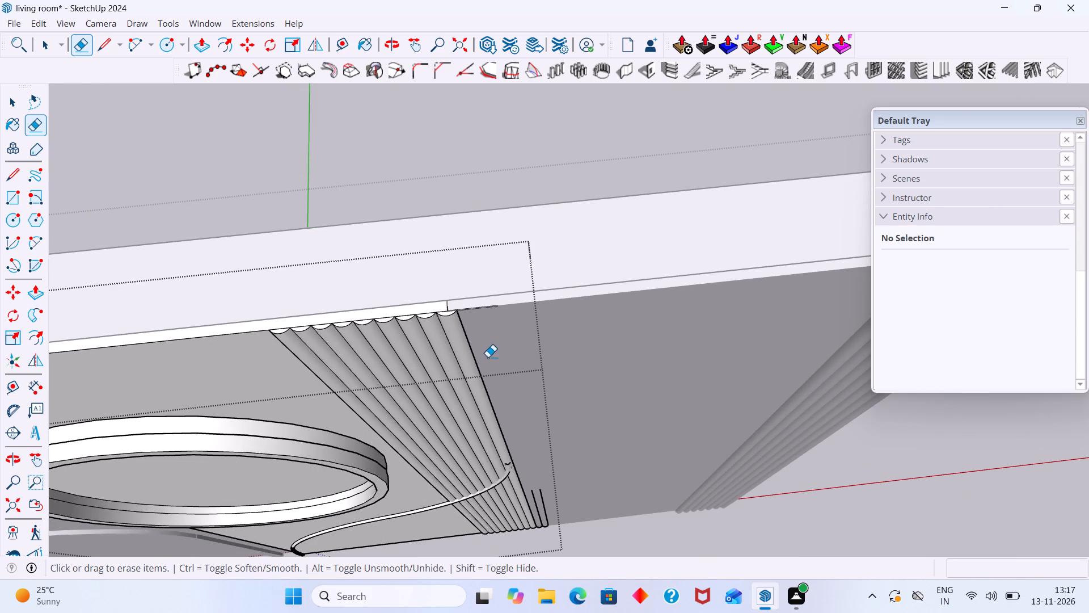
shift+middle_drag(488, 350, 464, 253)
shift+middle_drag(544, 460, 495, 331)
scroll(488, 342, up, 9)
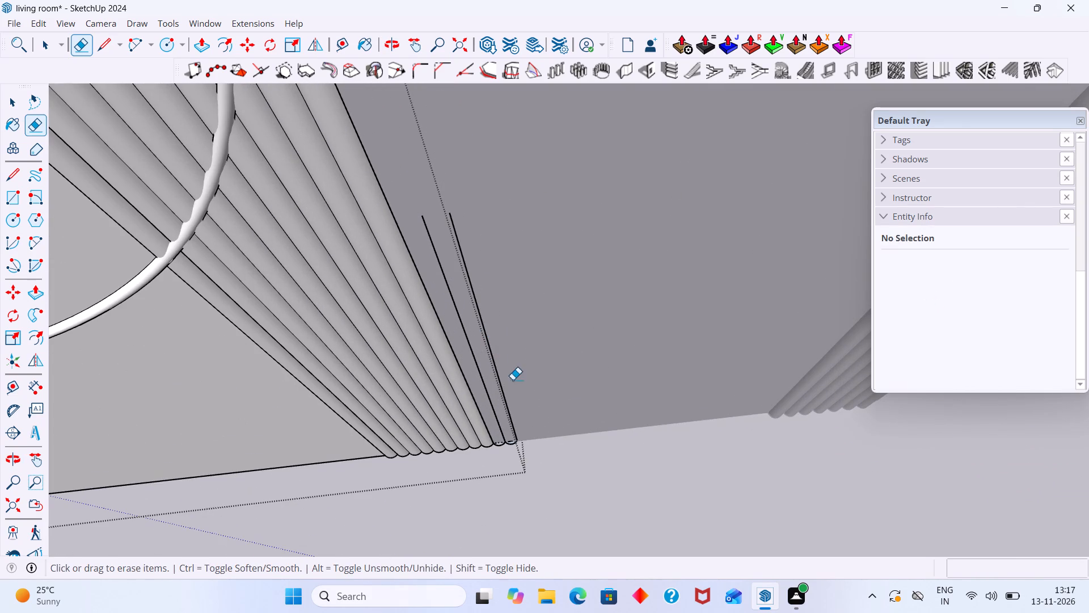
scroll(516, 404, up, 3)
drag(510, 380, 459, 376)
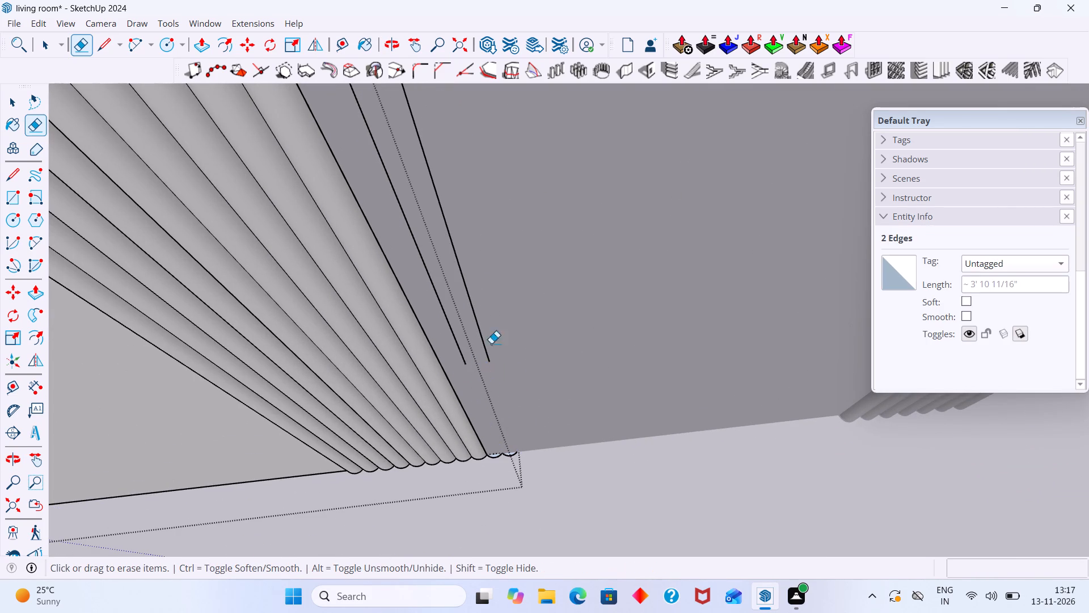
drag(496, 334, 445, 313)
scroll(474, 375, down, 3)
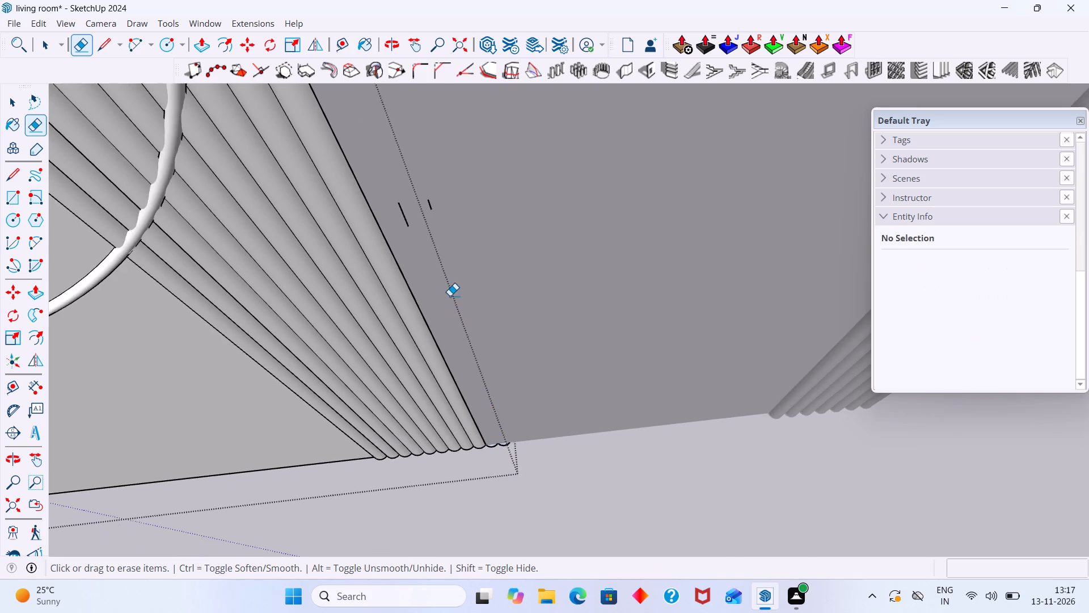
scroll(411, 185, up, 1)
middle_drag(410, 182, 427, 293)
scroll(471, 291, up, 6)
drag(446, 291, 373, 315)
scroll(383, 314, down, 2)
click(386, 320)
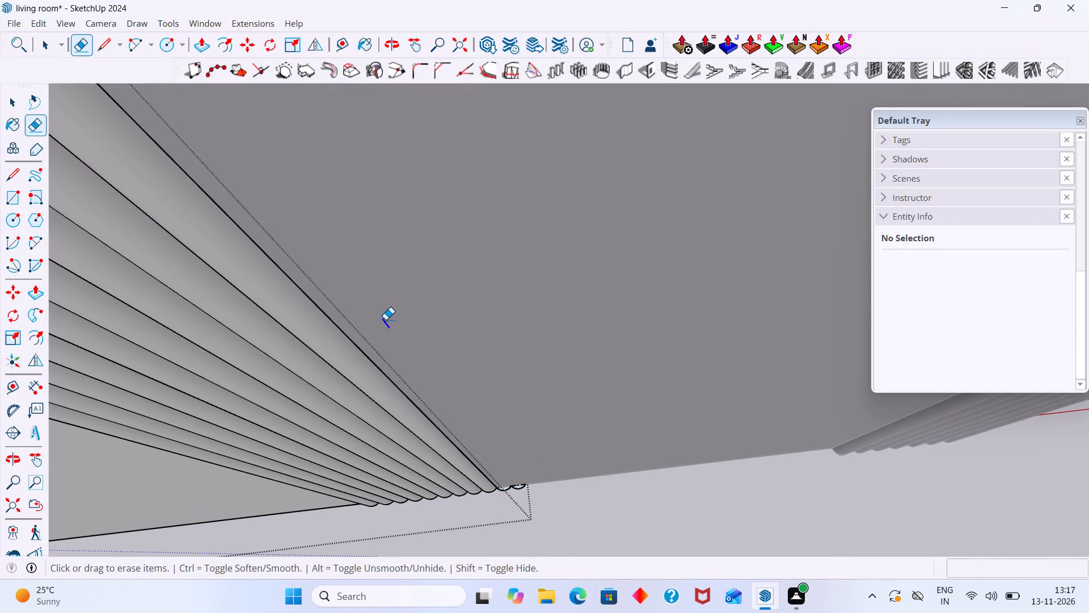
Erase the arc segments and end faces left by the two removed beads at the panel's bottom edge.
scroll(385, 322, down, 10)
middle_drag(435, 415, 425, 303)
middle_drag(461, 362, 462, 336)
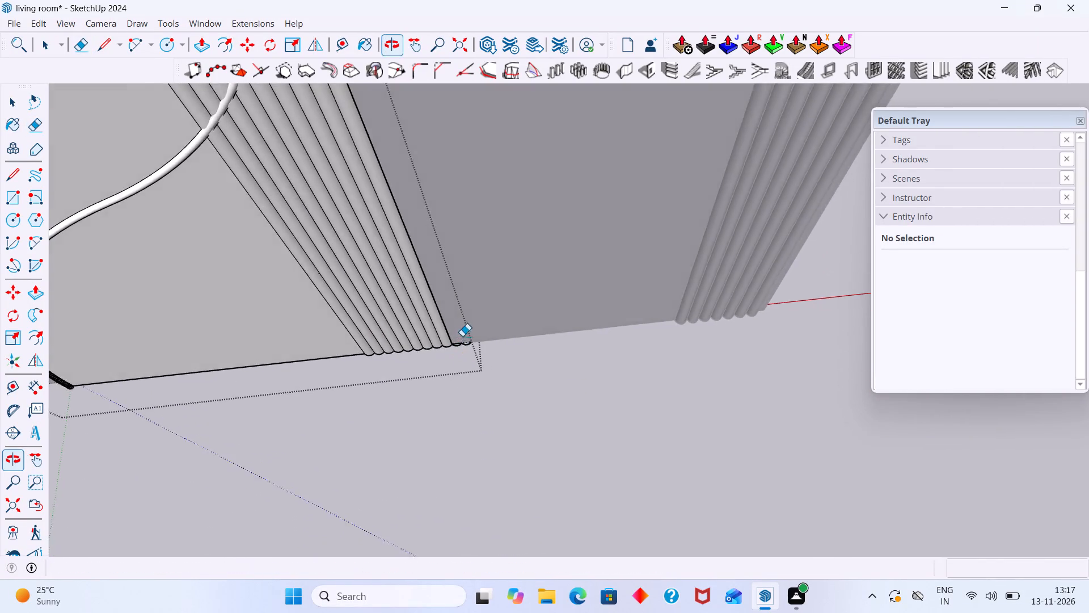
scroll(461, 338, up, 20)
scroll(461, 338, up, 12)
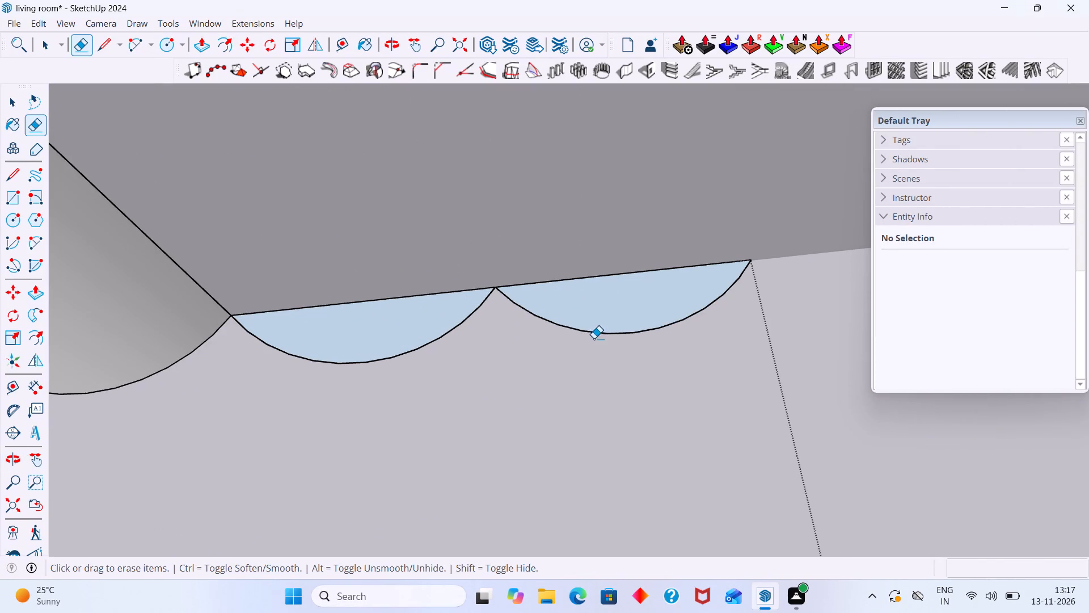
drag(597, 346, 463, 308)
drag(530, 299, 506, 305)
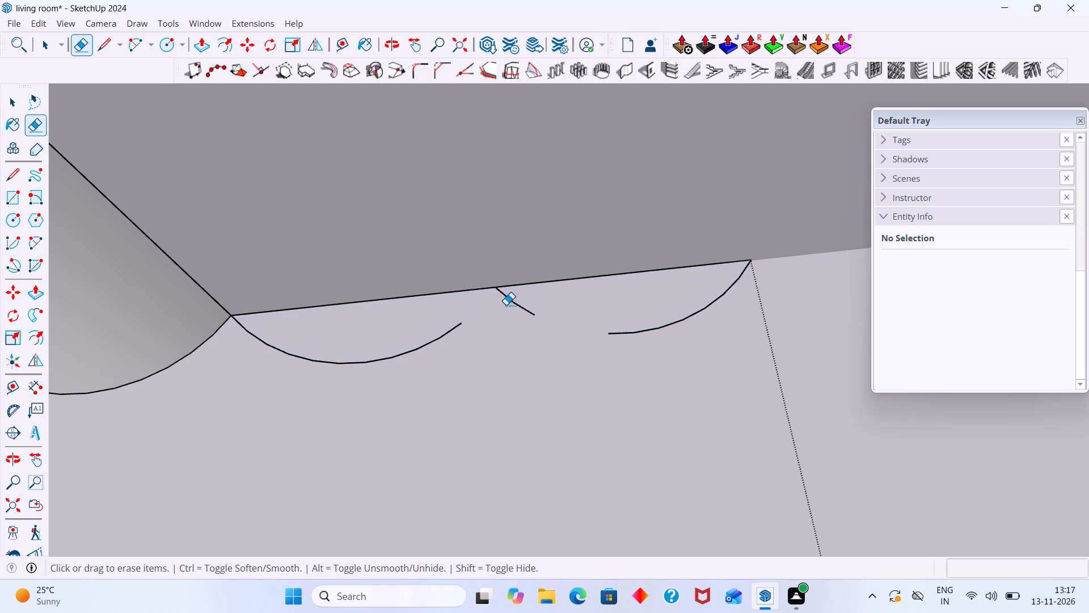
drag(506, 305, 234, 320)
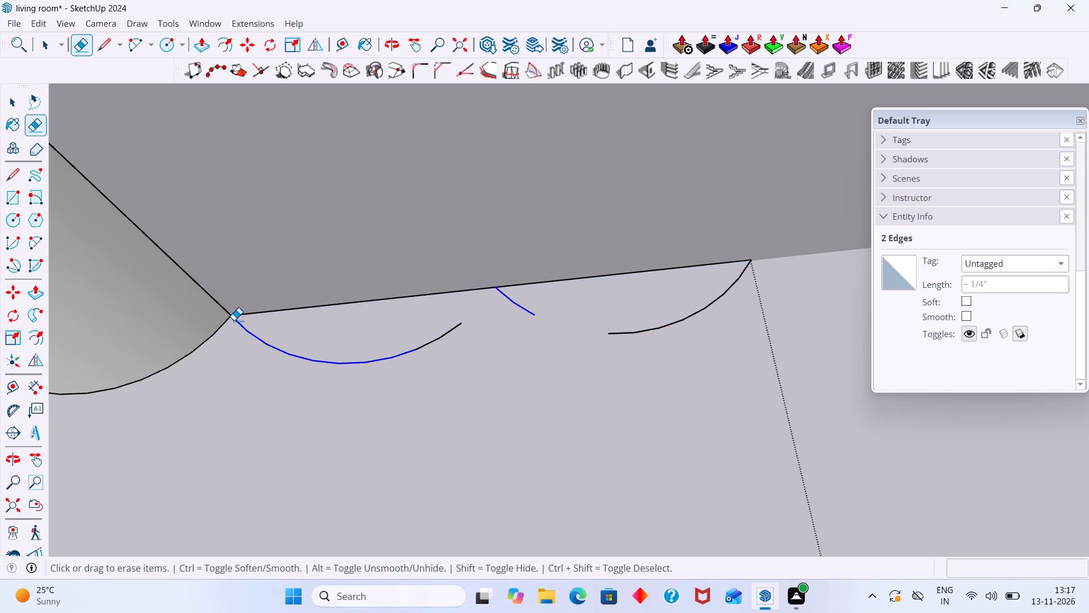
drag(234, 320, 472, 327)
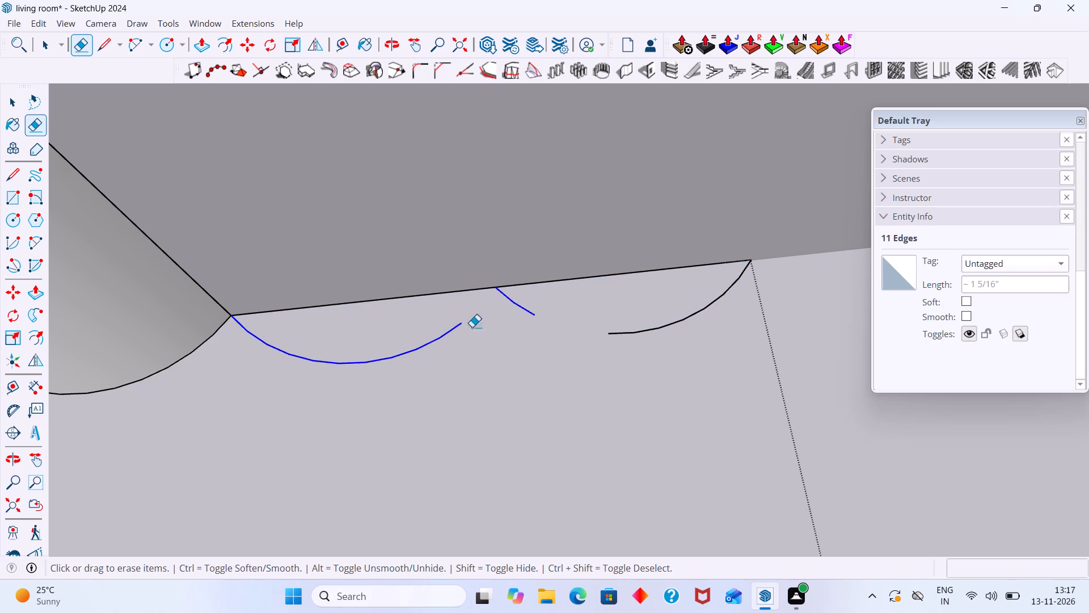
drag(472, 327, 742, 272)
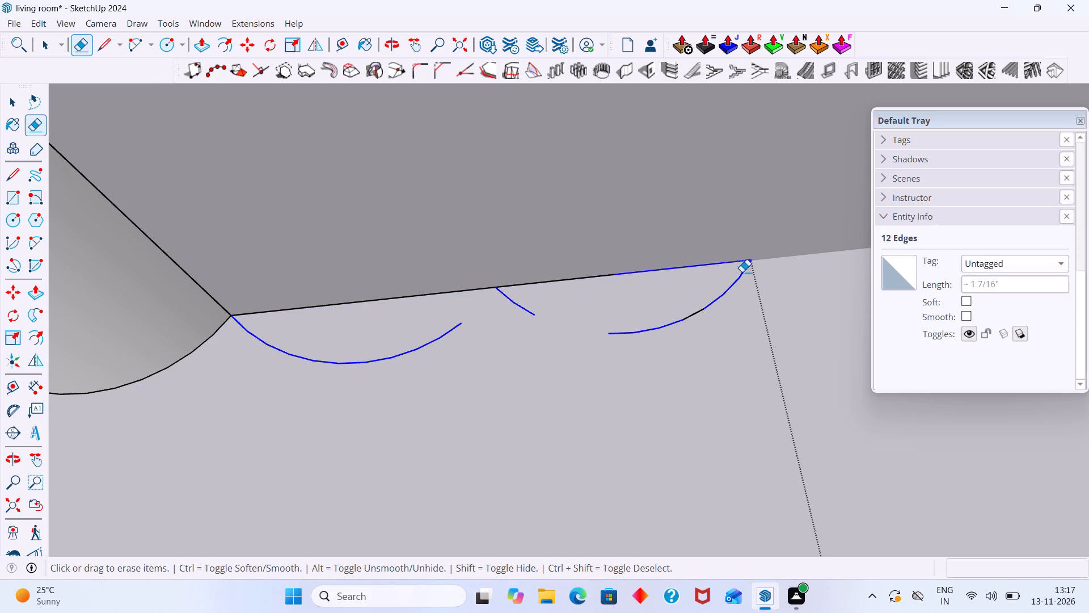
drag(742, 272, 695, 315)
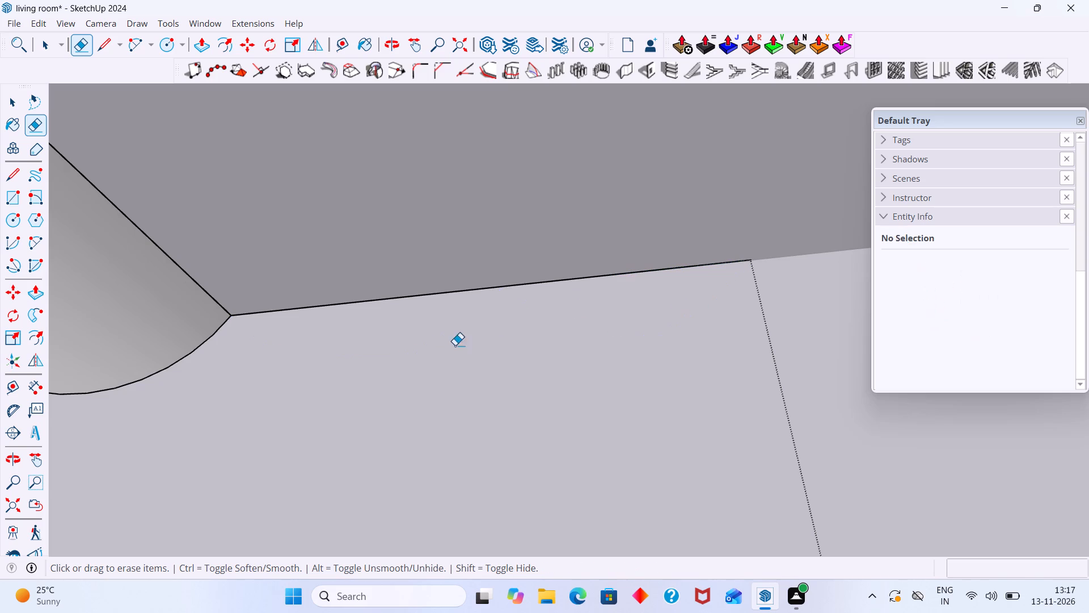
scroll(454, 351, down, 20)
scroll(454, 351, down, 18)
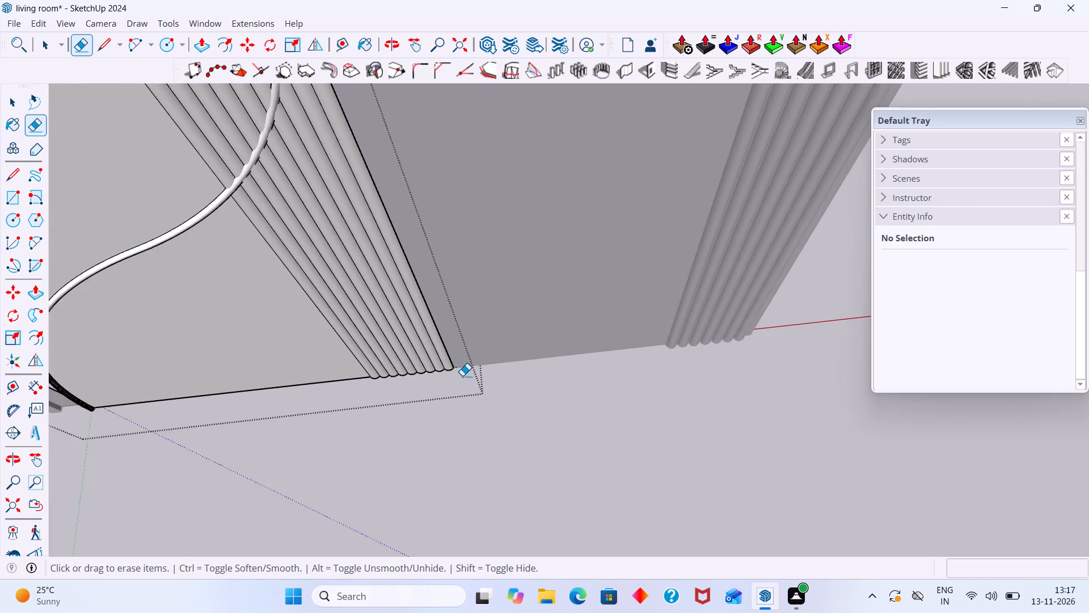
scroll(462, 376, down, 6)
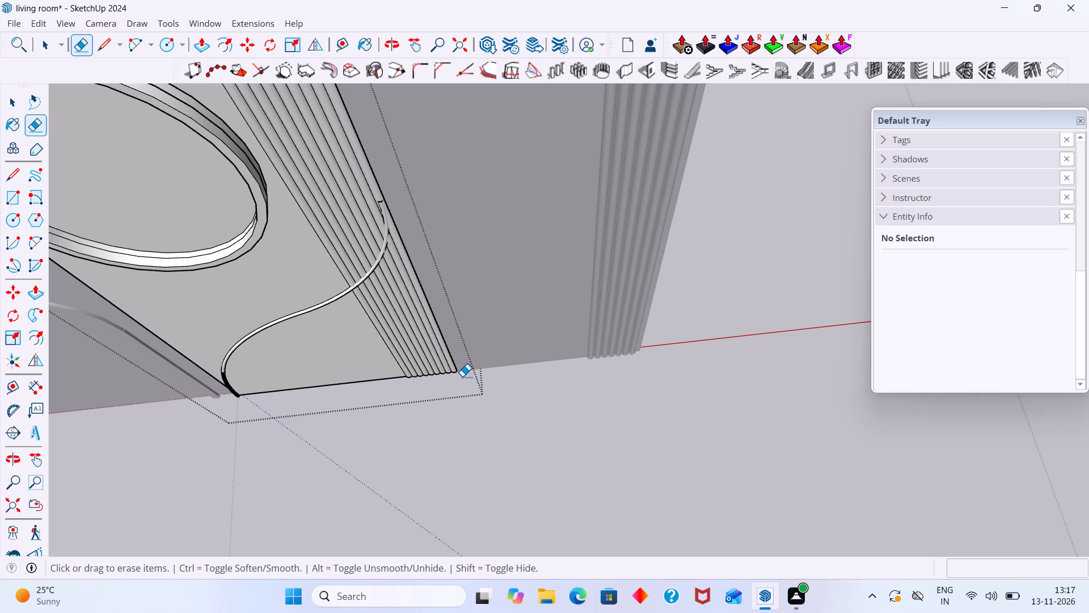
key(space)
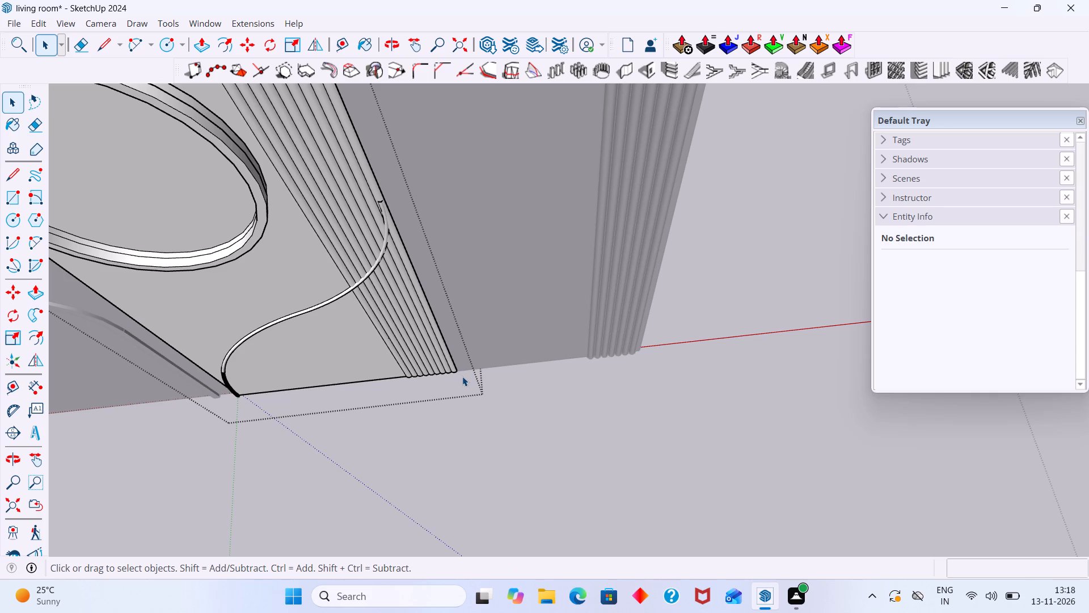
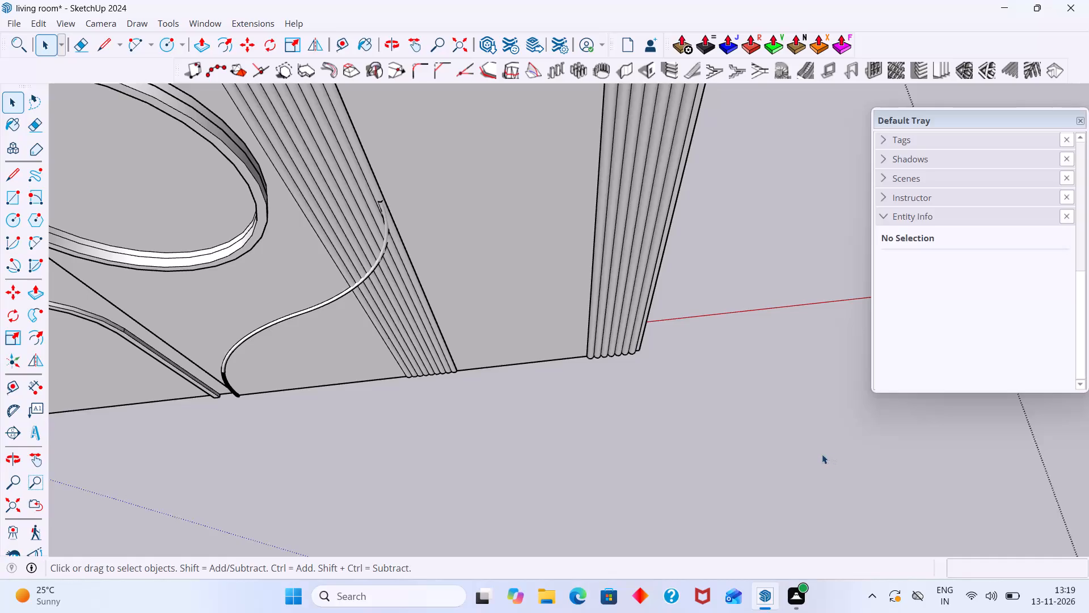
Inspect the panel's two vertical bead rows and the thin curved strip crossing one of them, both overall and up close.
scroll(822, 454, down, 5)
scroll(769, 421, down, 12)
shift+middle_drag(650, 374, 539, 468)
scroll(385, 410, up, 3)
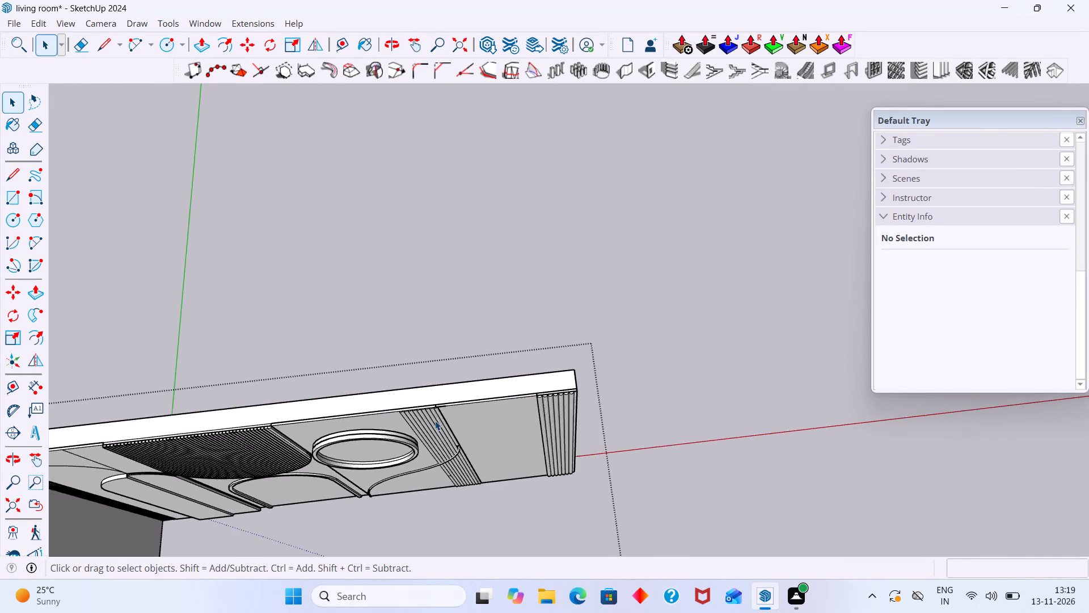
scroll(435, 421, up, 2)
shift+middle_drag(499, 431, 401, 362)
scroll(433, 405, up, 13)
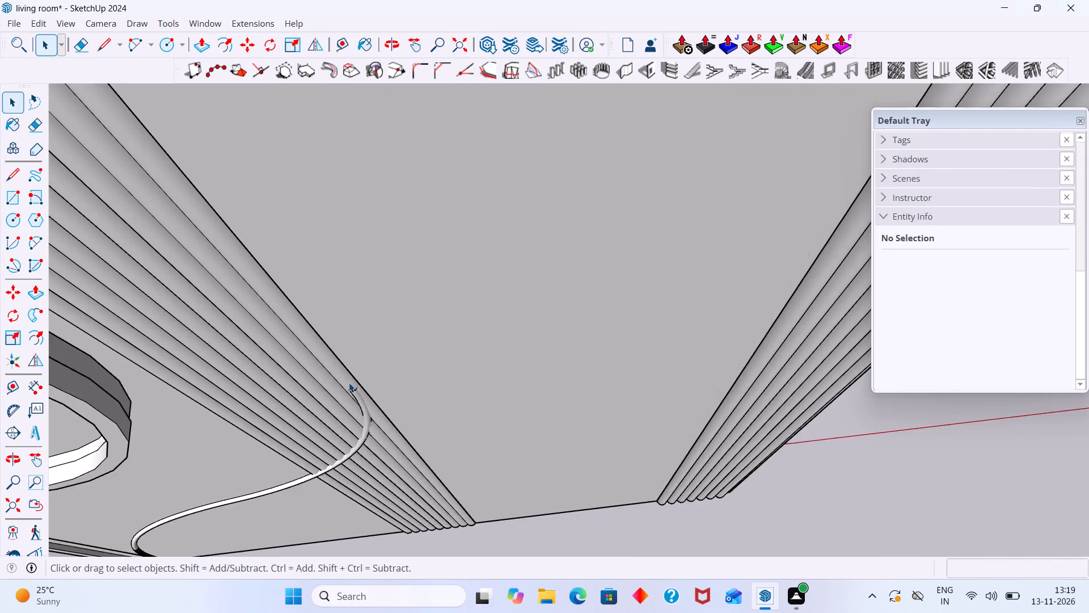
scroll(349, 383, up, 1)
scroll(350, 383, down, 15)
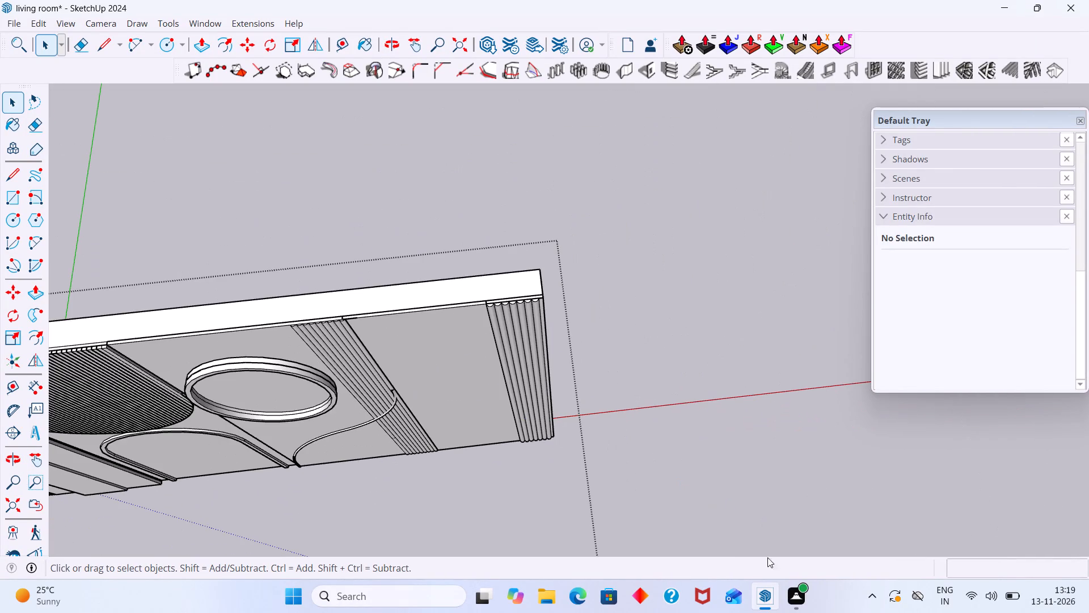
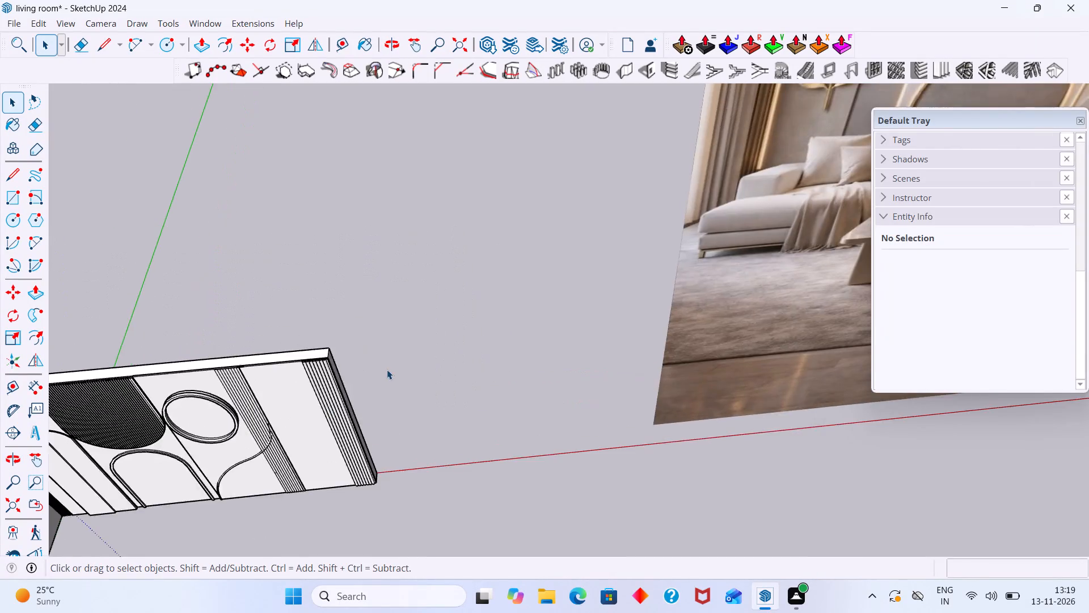
Open the circular ring's nested group on the circle-and-curve panel for editing.
scroll(387, 370, down, 11)
middle_drag(379, 365, 369, 318)
middle_drag(289, 360, 289, 328)
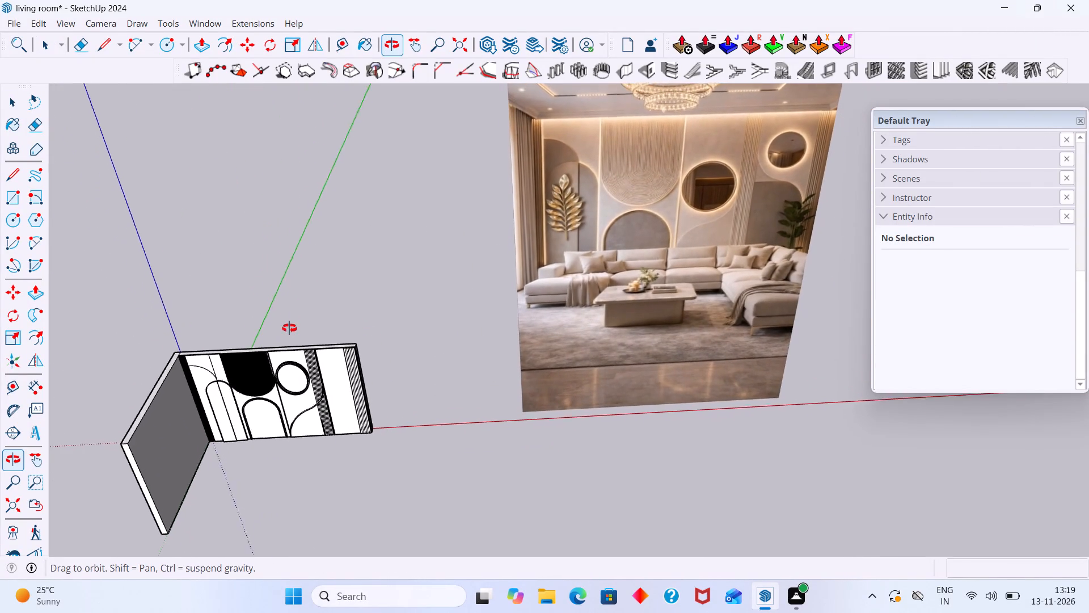
middle_drag(289, 328, 289, 313)
scroll(282, 359, up, 15)
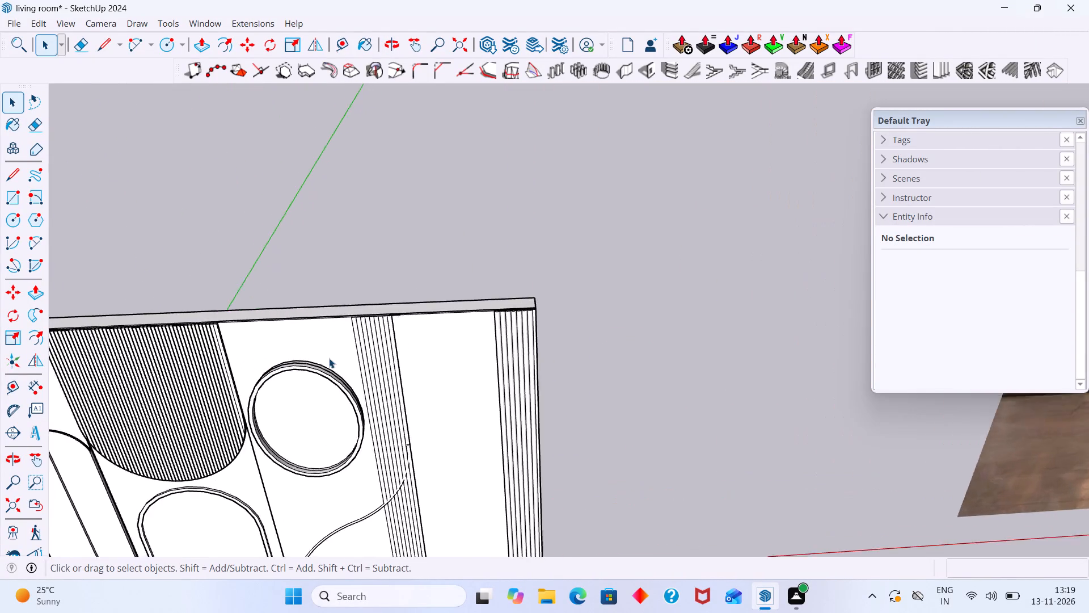
scroll(329, 358, up, 20)
scroll(329, 358, up, 4)
middle_drag(347, 374, 199, 359)
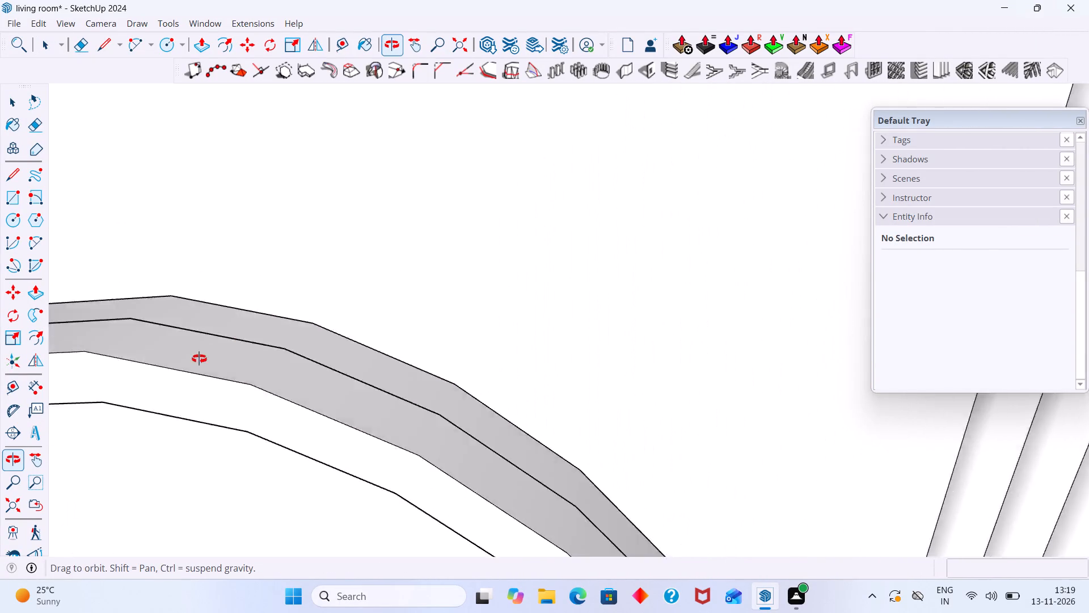
middle_drag(199, 359, 111, 362)
scroll(439, 406, up, 3)
click(429, 404)
scroll(429, 404, up, 2)
double_click(429, 404)
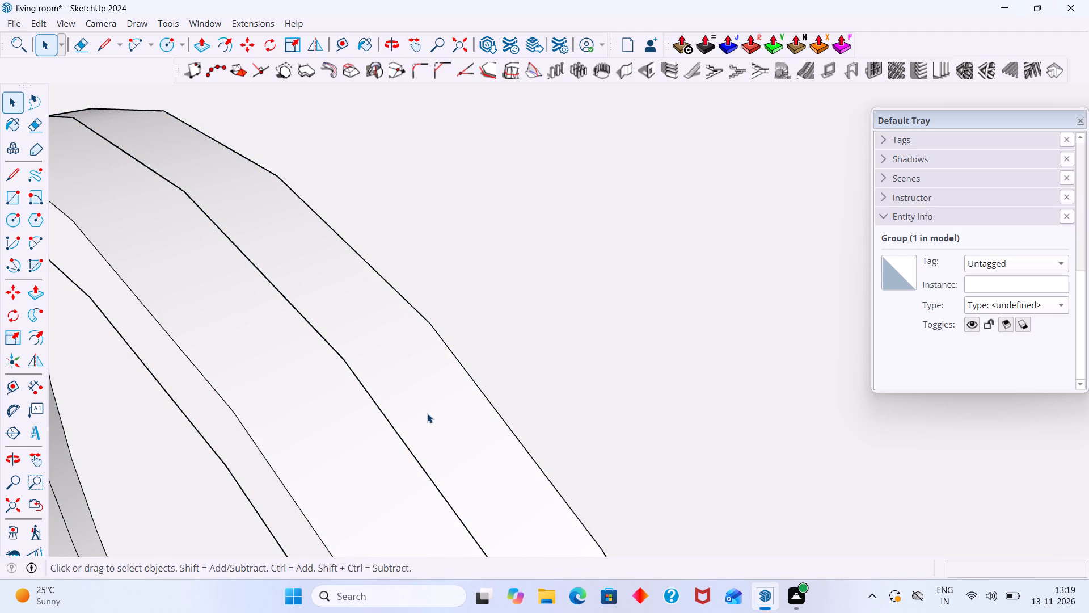
click(427, 417)
triple_click(427, 417)
click(428, 417)
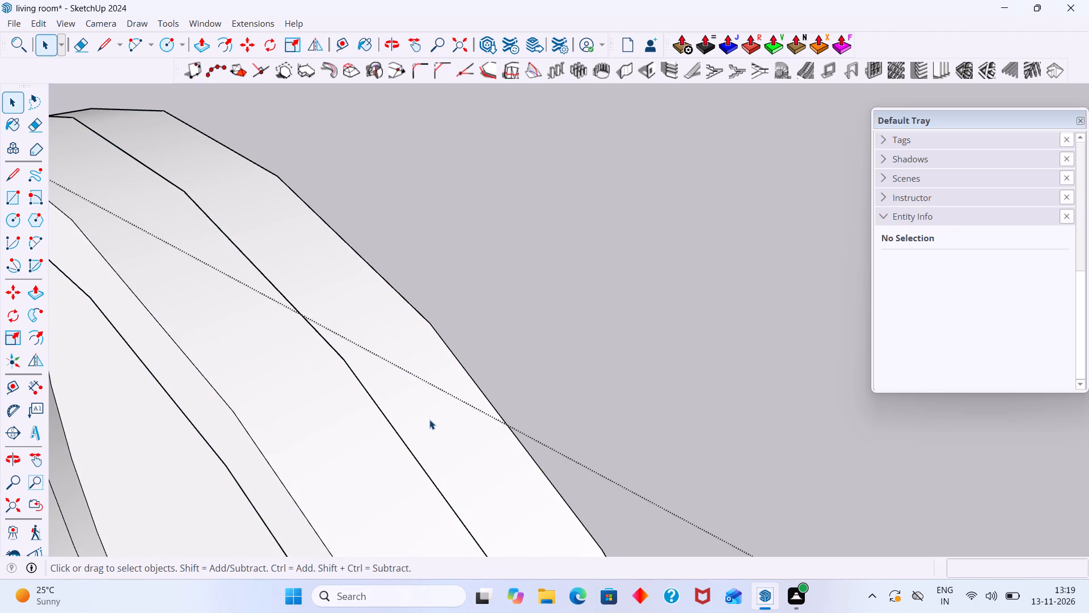
click(429, 419)
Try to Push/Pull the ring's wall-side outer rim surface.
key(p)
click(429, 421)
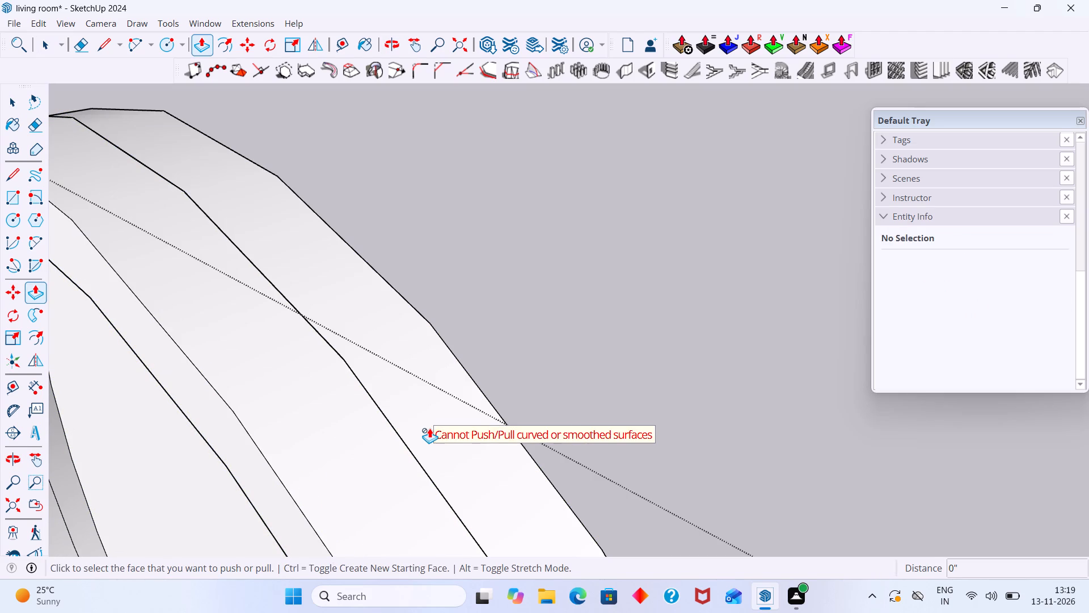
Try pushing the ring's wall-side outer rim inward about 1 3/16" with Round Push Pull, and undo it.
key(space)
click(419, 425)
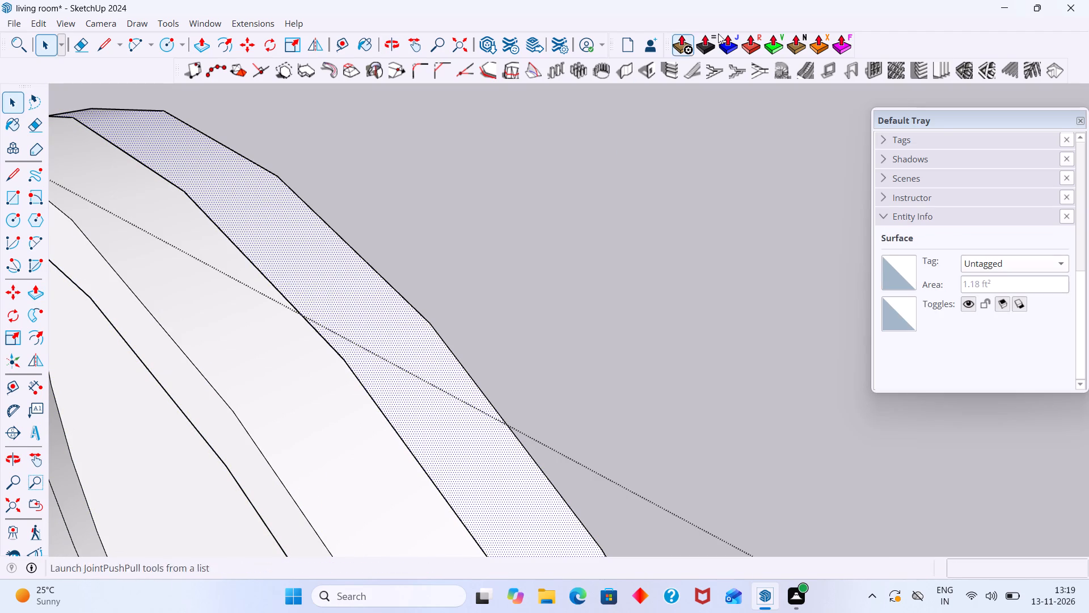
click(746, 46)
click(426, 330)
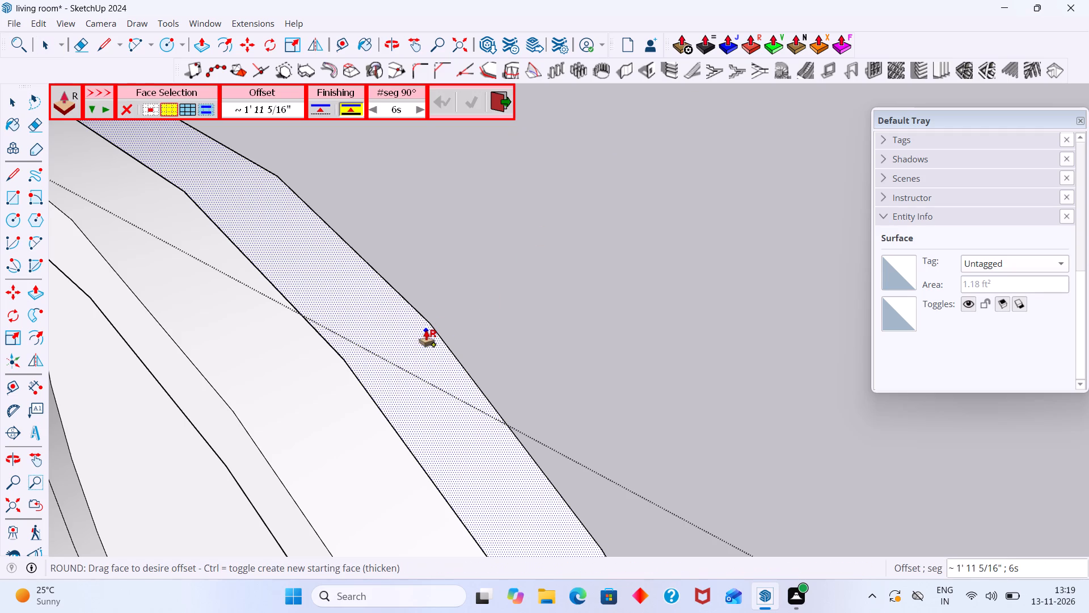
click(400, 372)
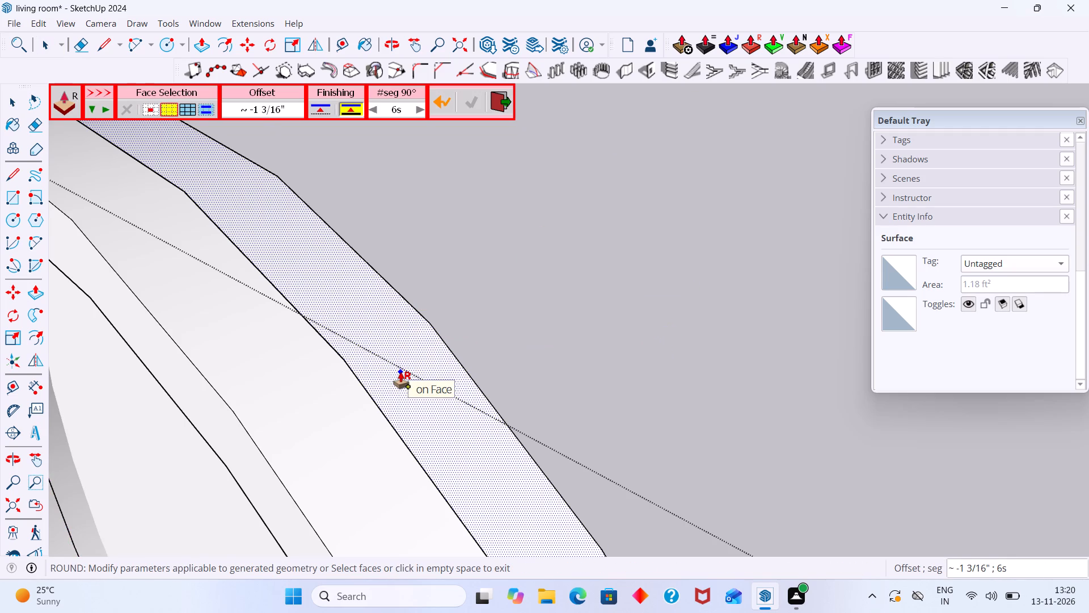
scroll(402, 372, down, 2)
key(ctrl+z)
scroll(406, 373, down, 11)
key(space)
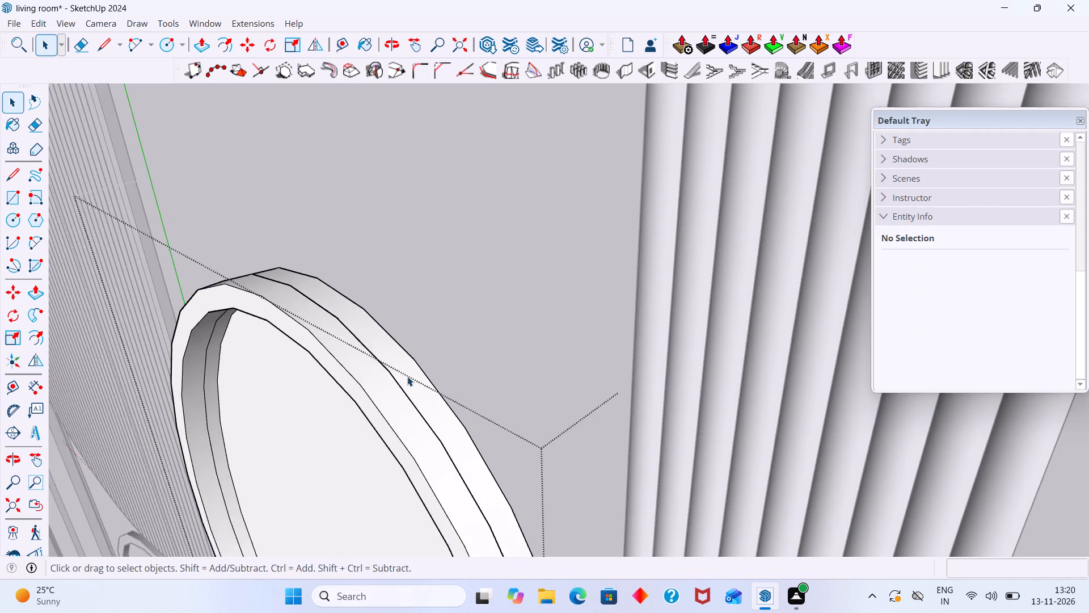
Push the ring's wall-side outer rim surface inward about 1/4" with Round Push Pull.
middle_drag(407, 376, 423, 439)
middle_drag(415, 341, 198, 362)
middle_drag(284, 331, 459, 301)
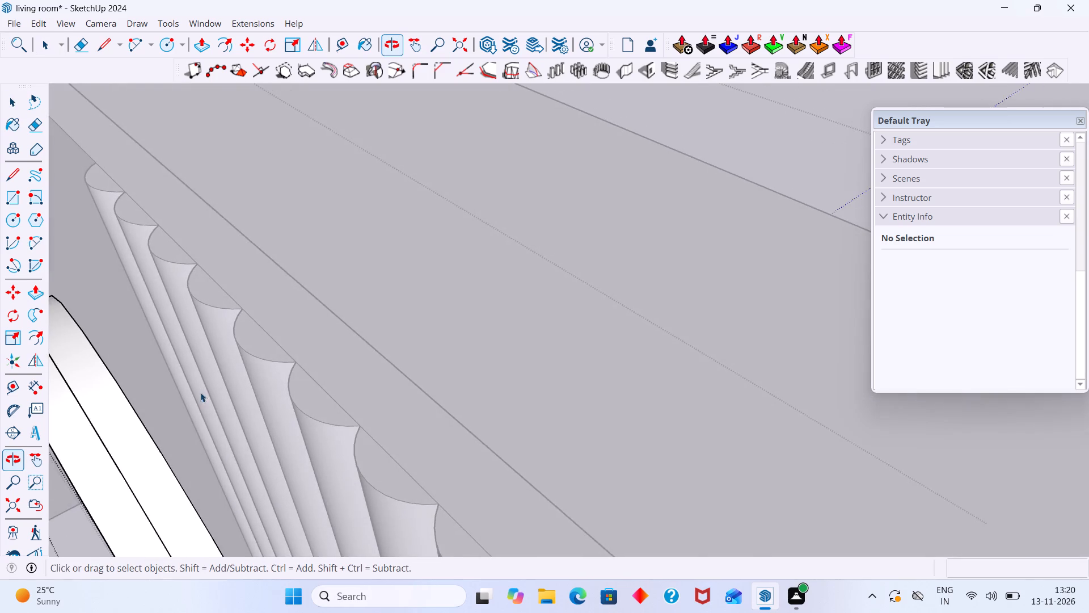
scroll(142, 401, up, 6)
scroll(133, 397, down, 4)
shift+middle_drag(133, 397, 453, 335)
scroll(324, 309, up, 4)
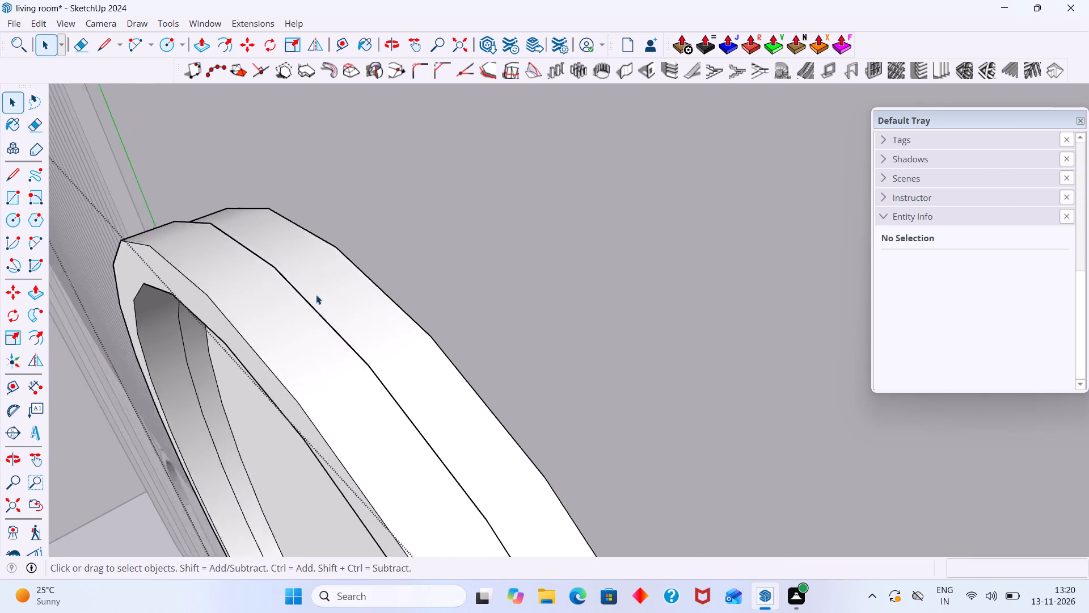
scroll(316, 295, up, 9)
middle_drag(282, 295, 109, 253)
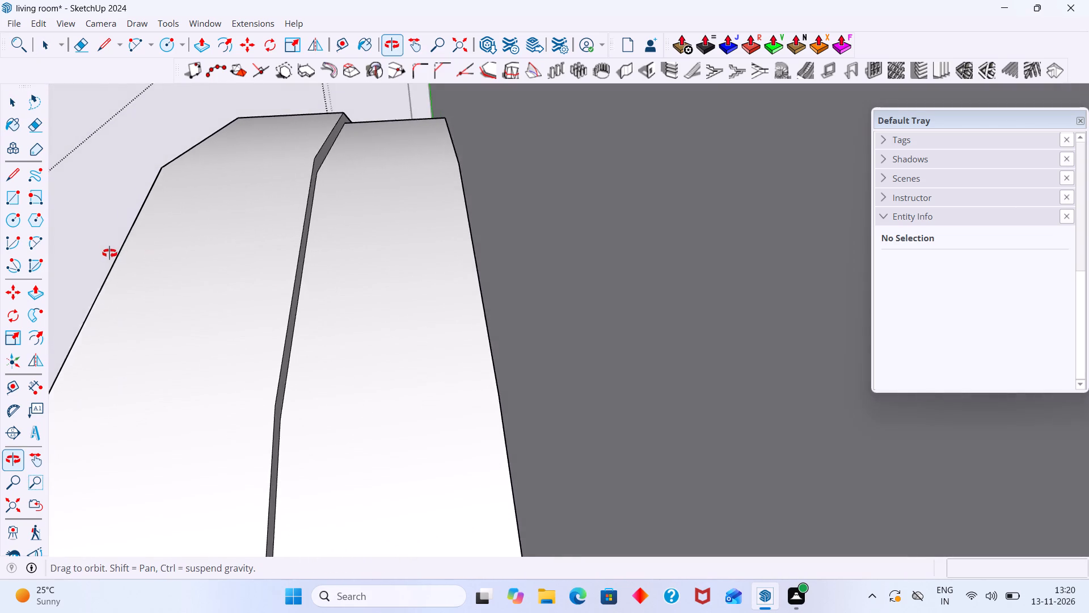
middle_drag(109, 253, 102, 253)
click(353, 237)
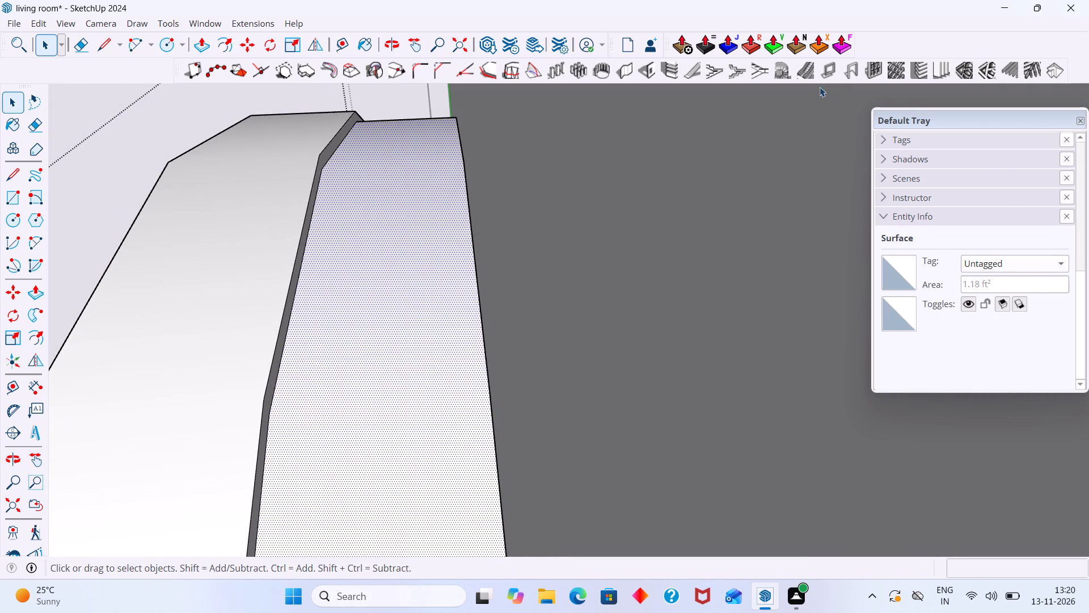
click(748, 44)
click(331, 255)
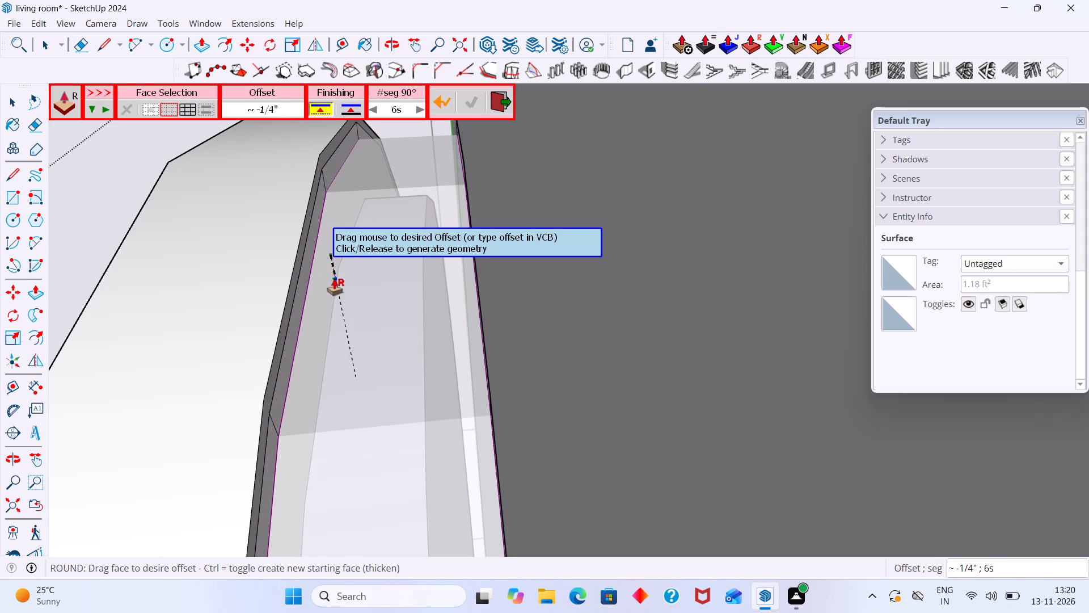
click(334, 279)
key(space)
Close the ring's group and review the whole feature wall beside the reference photo.
scroll(369, 271, down, 3)
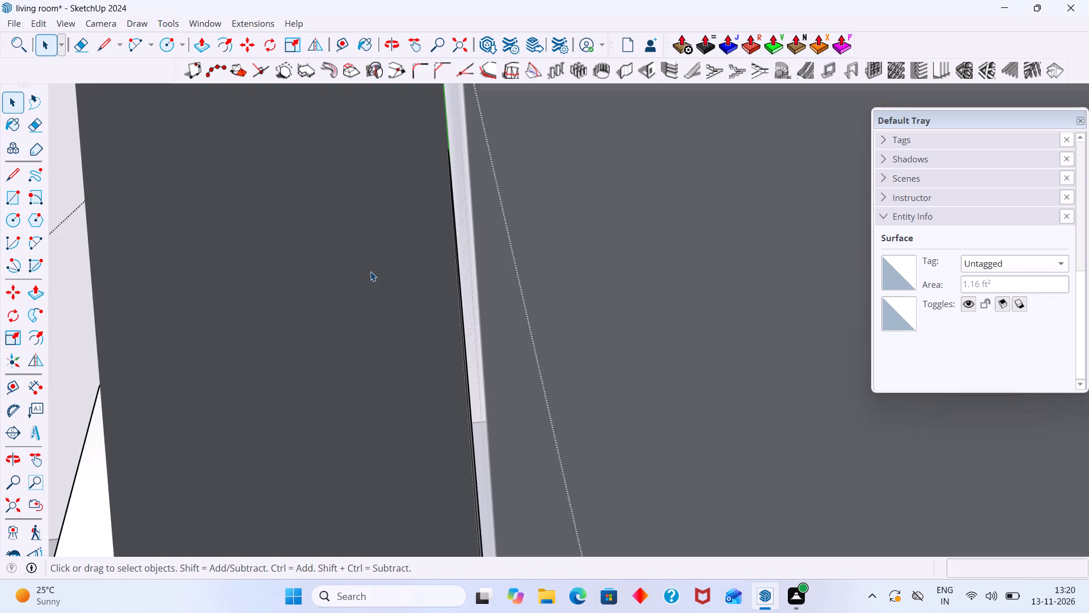
scroll(370, 271, down, 18)
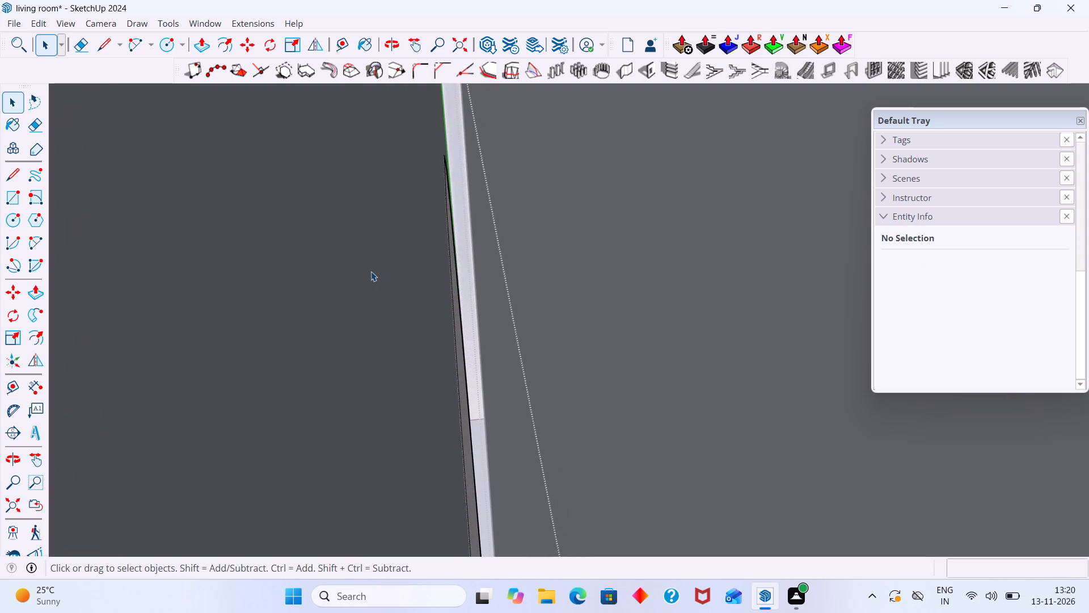
scroll(371, 271, down, 4)
click(15, 502)
scroll(192, 427, down, 5)
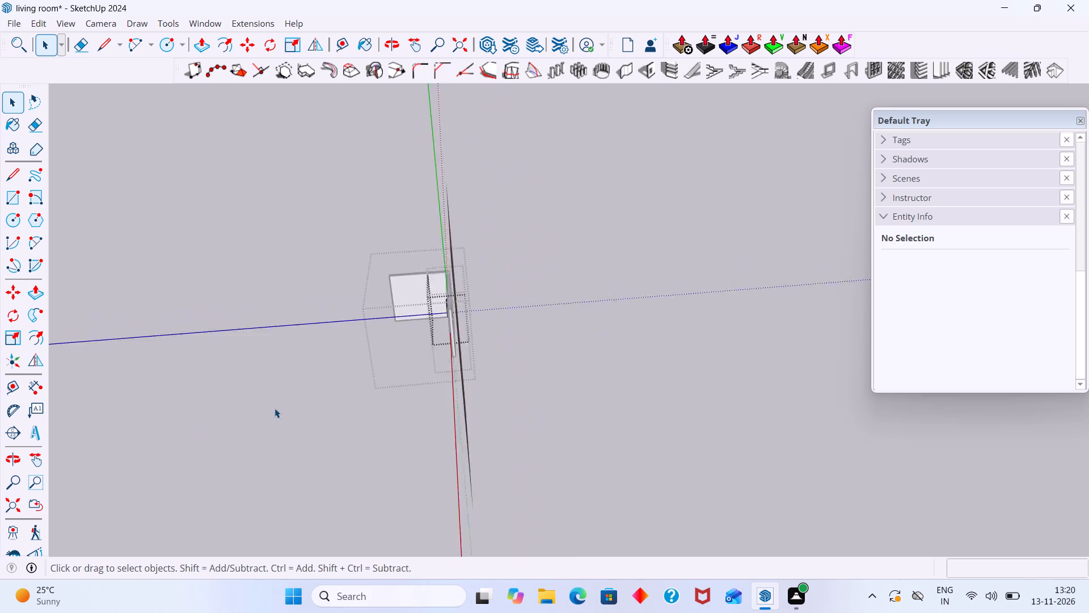
scroll(275, 408, down, 2)
click(281, 403)
scroll(300, 389, down, 2)
middle_drag(316, 389, 636, 349)
scroll(584, 346, down, 2)
click(517, 259)
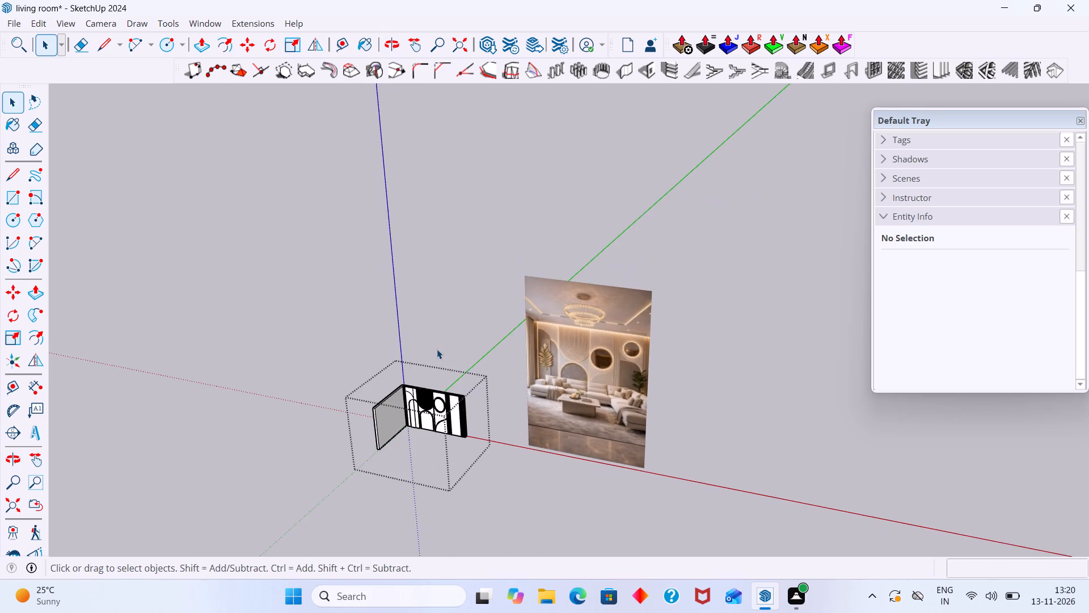
scroll(437, 349, down, 3)
middle_drag(445, 368, 487, 492)
scroll(448, 392, up, 13)
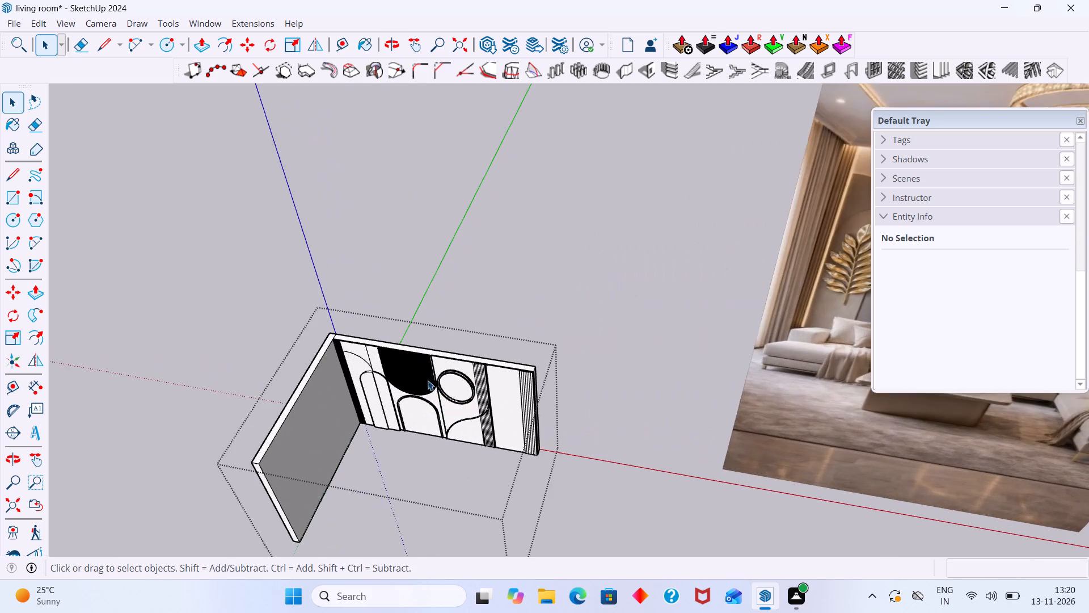
Reopen the circular ring's nested group and select its wall-side outer rim surface.
scroll(432, 373, up, 20)
scroll(432, 373, up, 9)
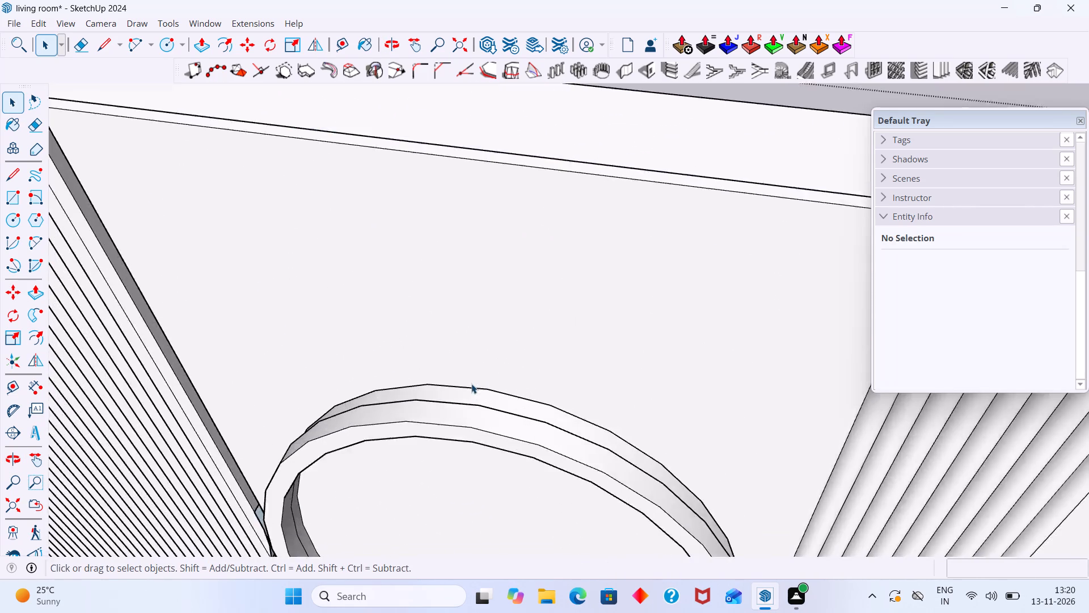
scroll(471, 384, up, 2)
middle_drag(466, 395, 233, 354)
scroll(451, 346, up, 2)
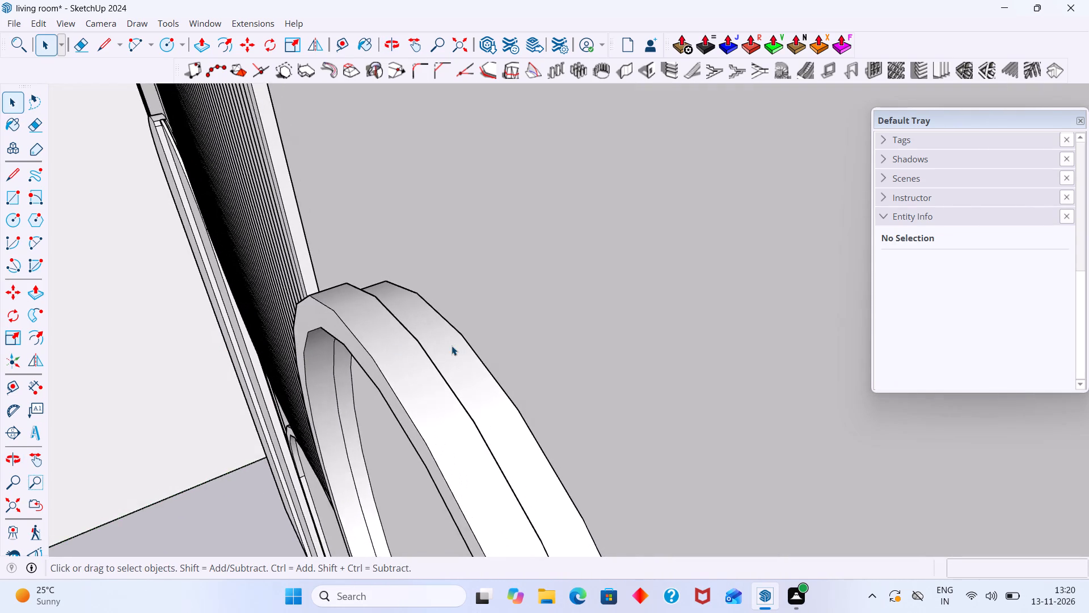
scroll(451, 346, up, 10)
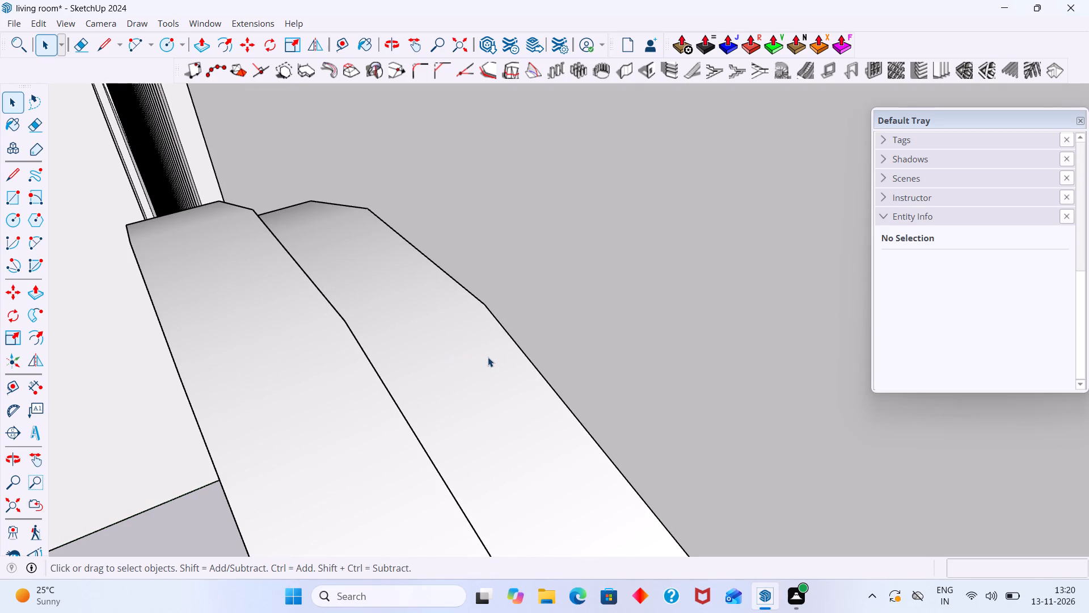
double_click(487, 357)
click(476, 366)
double_click(476, 367)
click(475, 381)
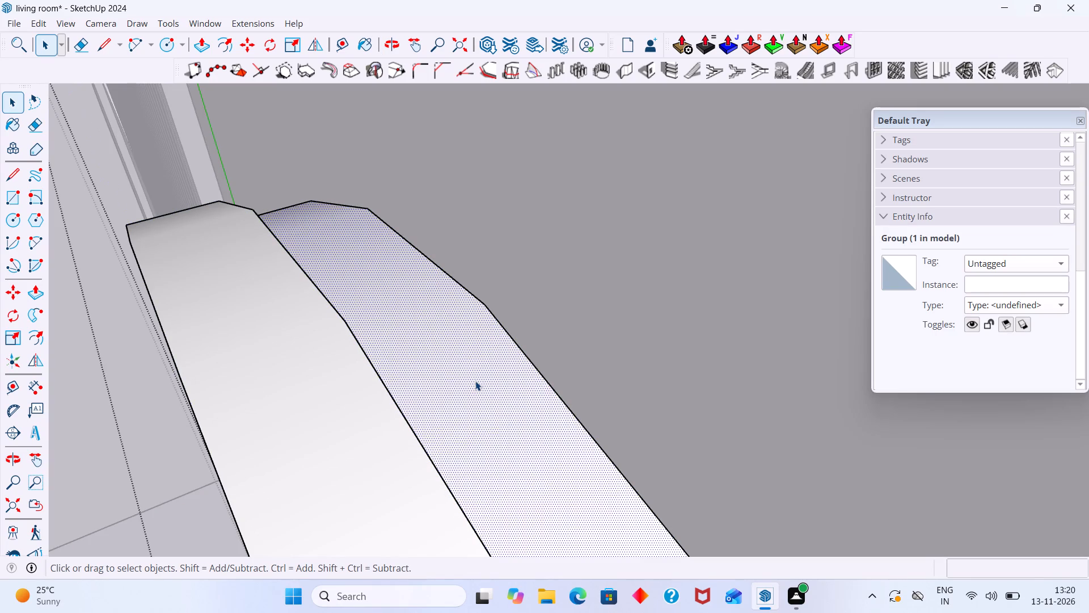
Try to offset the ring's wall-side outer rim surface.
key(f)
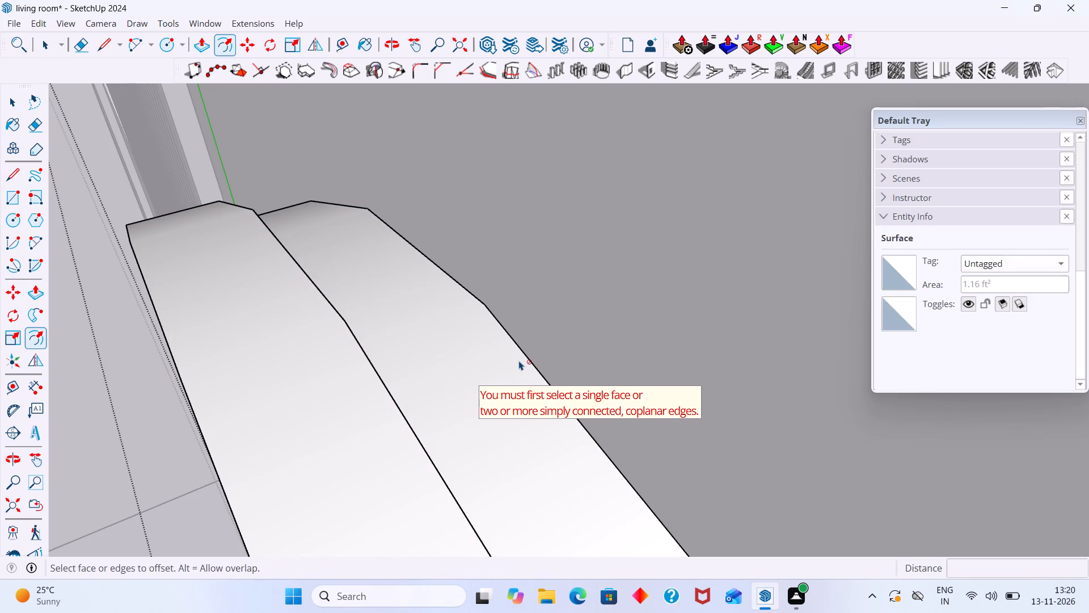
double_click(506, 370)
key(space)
Copy the wall-side rim surface with its edges about 9/16" towards the front of the ring, splitting the band lengthwise.
double_click(491, 379)
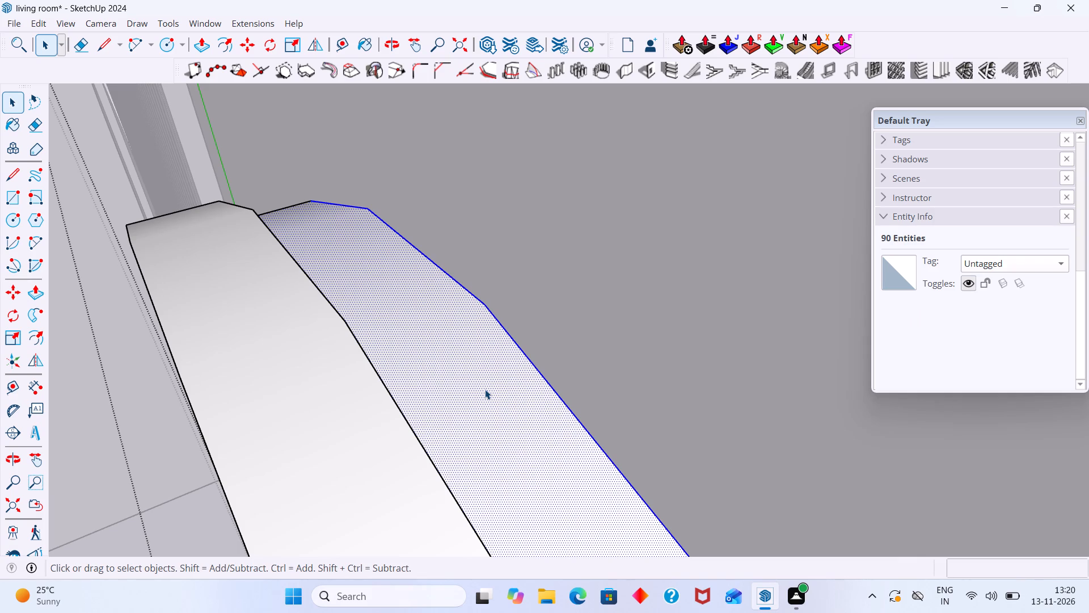
key(m)
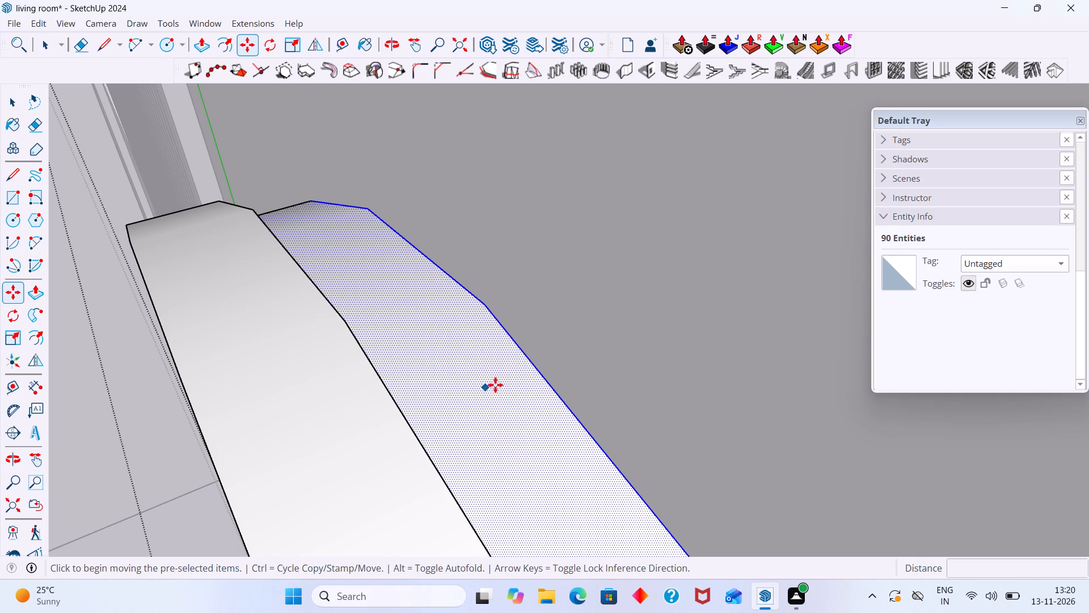
click(539, 373)
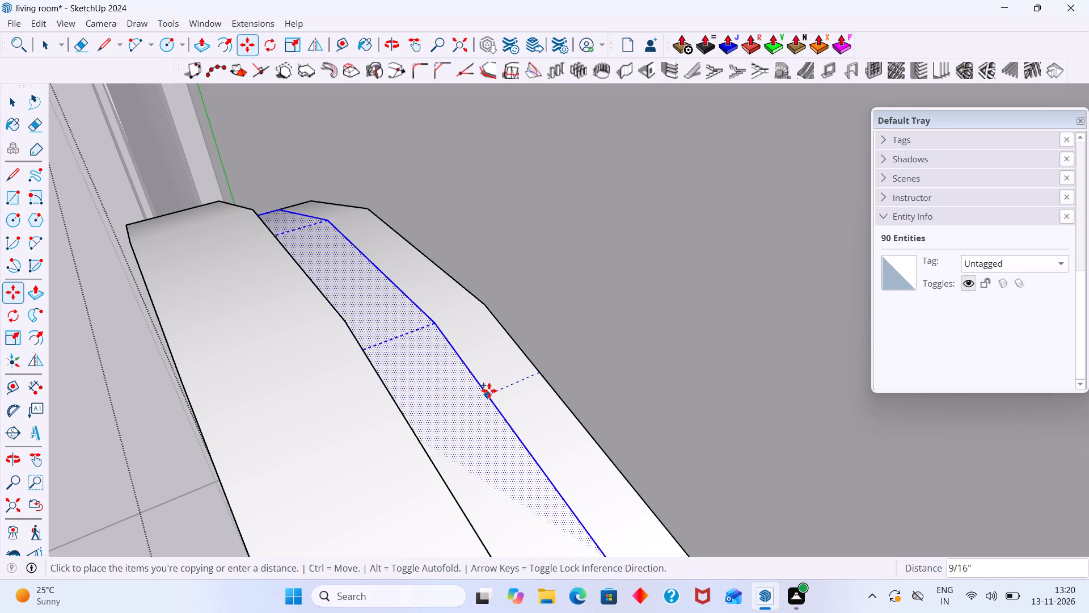
click(488, 391)
key(space)
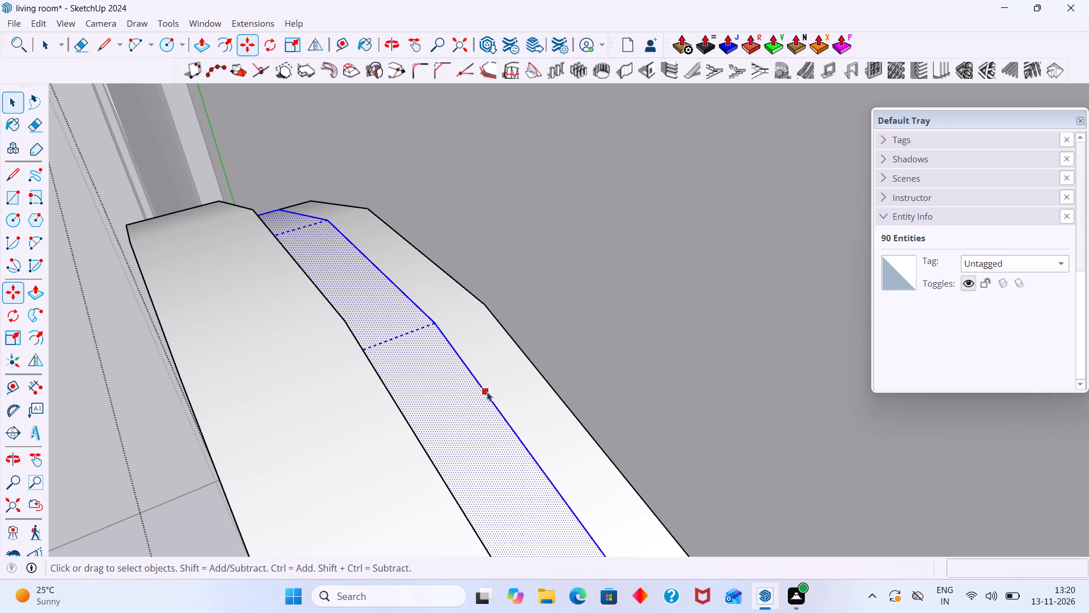
Recess the split band's front strip inward about 11/16" with Joint Push Pull, forming a groove around the ring.
click(456, 401)
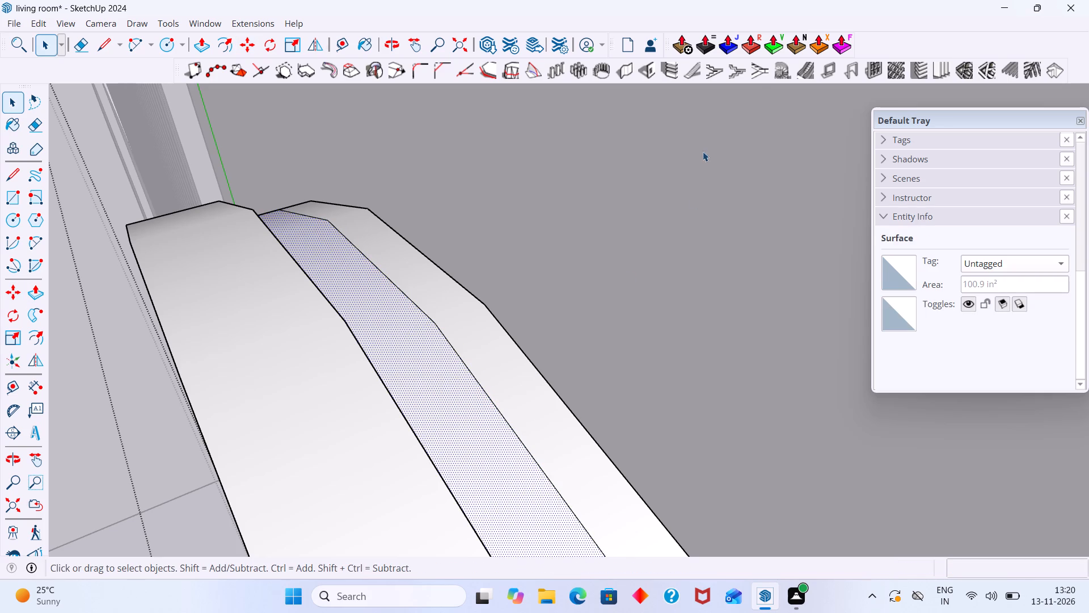
click(732, 40)
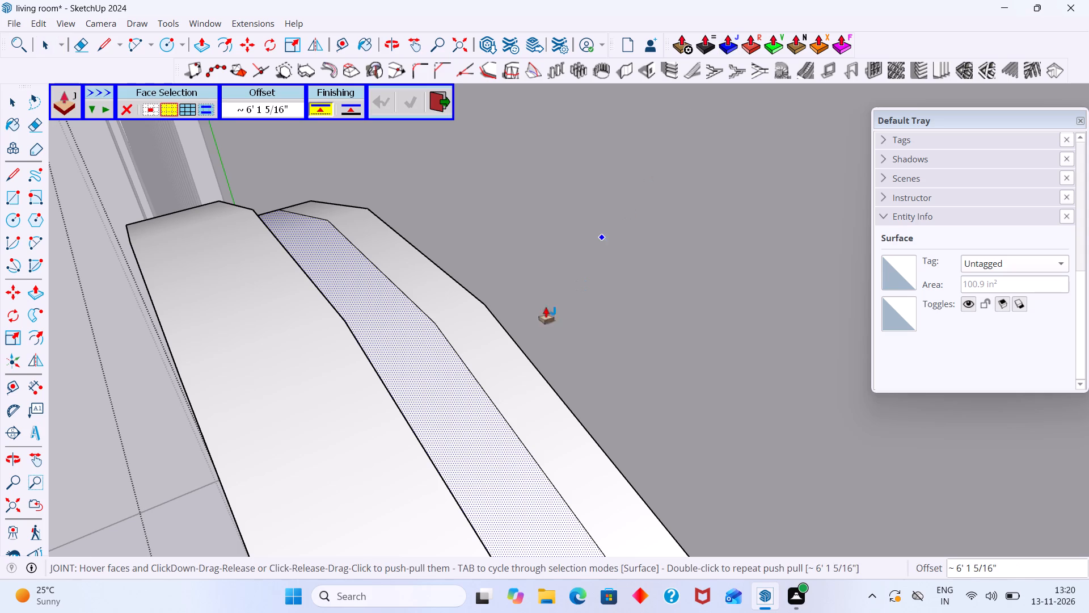
click(454, 386)
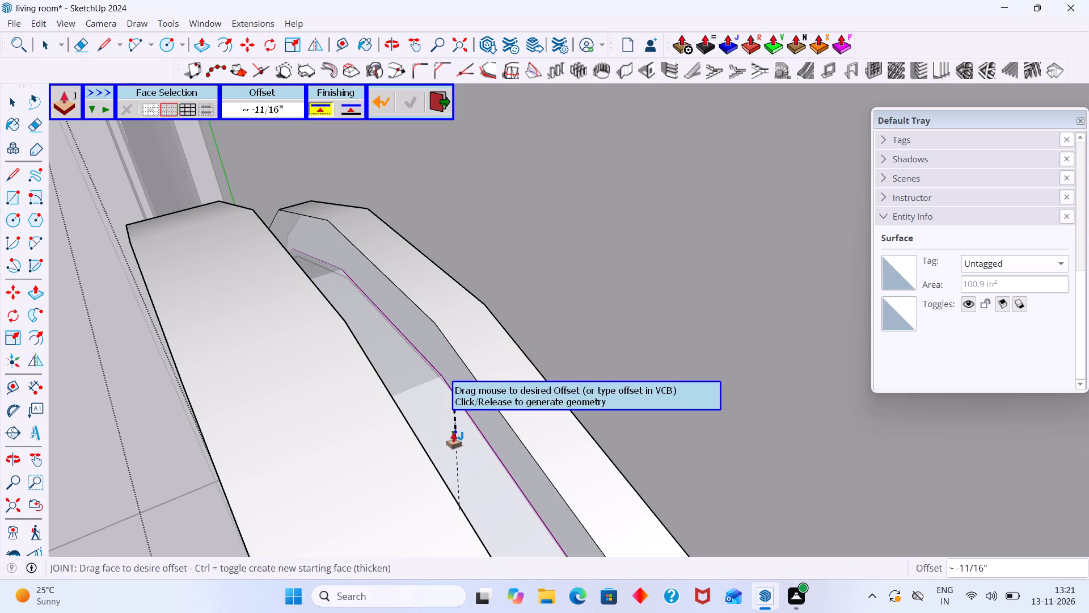
click(453, 433)
key(space)
key(space)
scroll(461, 420, down, 17)
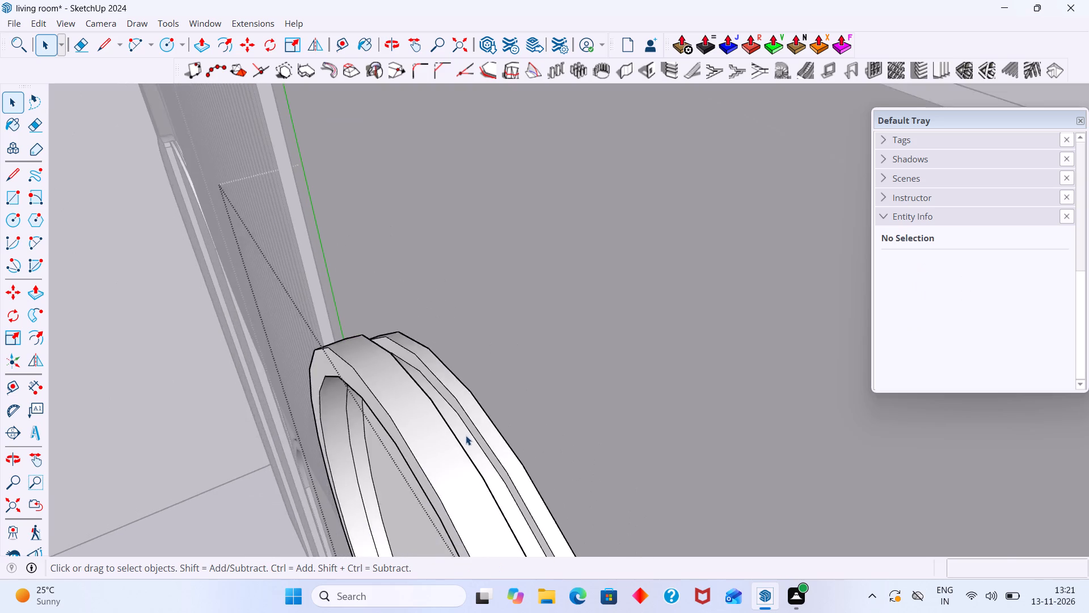
scroll(466, 435, down, 20)
scroll(466, 435, down, 5)
middle_drag(466, 441, 638, 412)
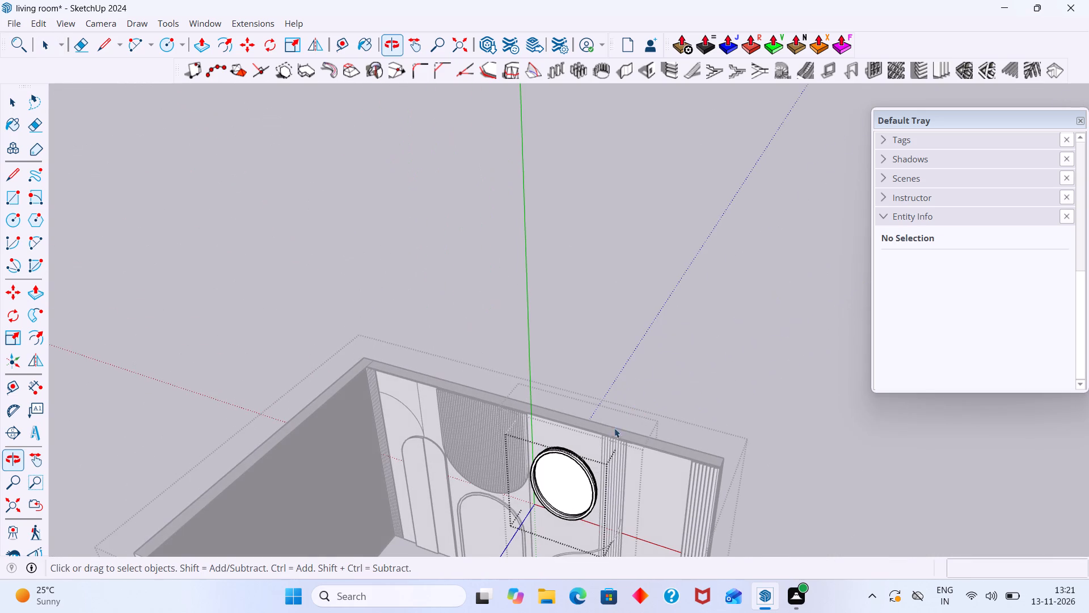
shift+middle_drag(611, 486, 584, 285)
middle_drag(572, 299, 547, 243)
scroll(550, 243, up, 11)
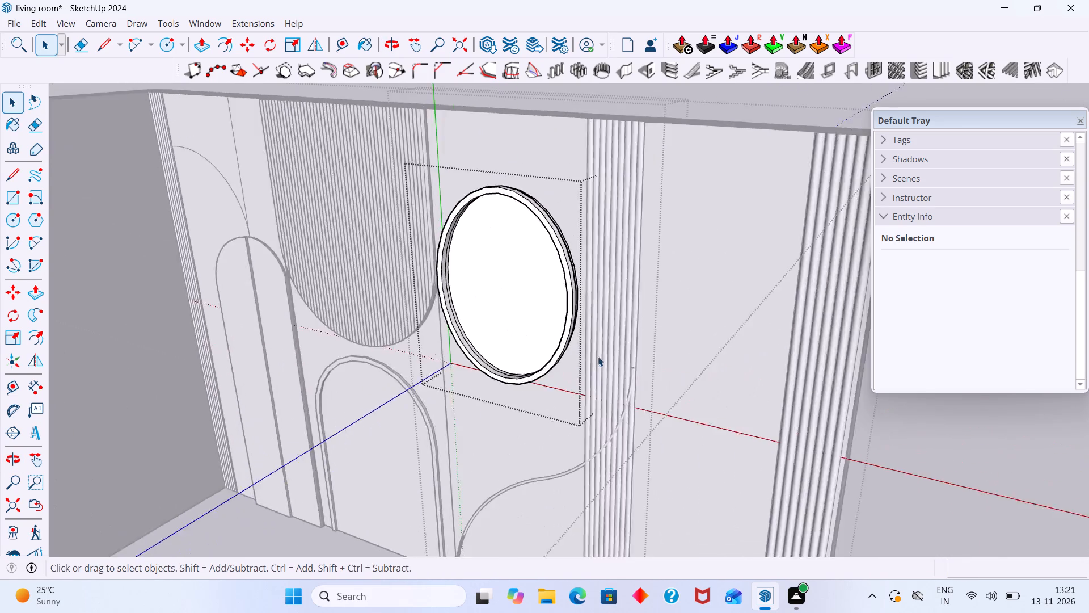
Push the wall-side strip of the ring's outer rim inward about 3/16" with Round Push Pull, and leave the ring's group.
scroll(598, 356, up, 14)
middle_drag(546, 325, 401, 262)
scroll(635, 255, up, 4)
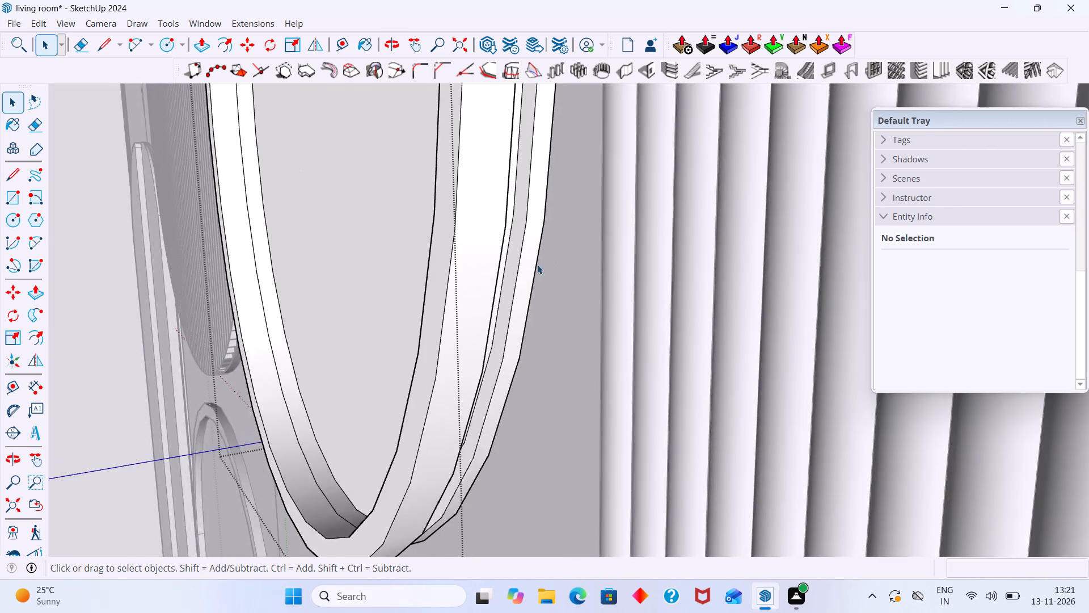
scroll(537, 264, up, 9)
middle_drag(507, 282, 558, 325)
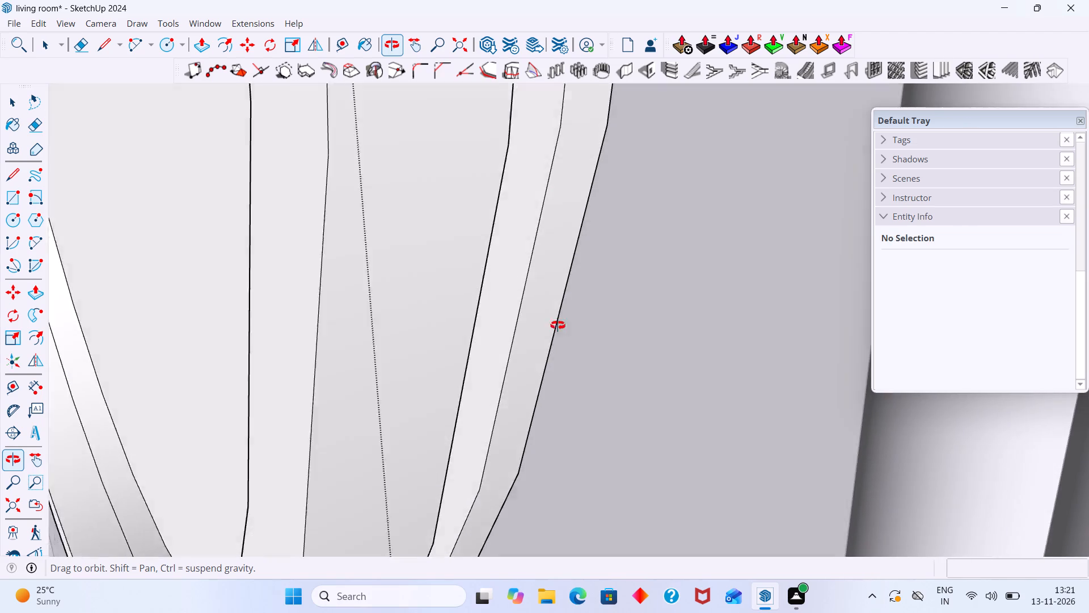
middle_drag(558, 325, 541, 356)
scroll(526, 334, up, 3)
click(526, 331)
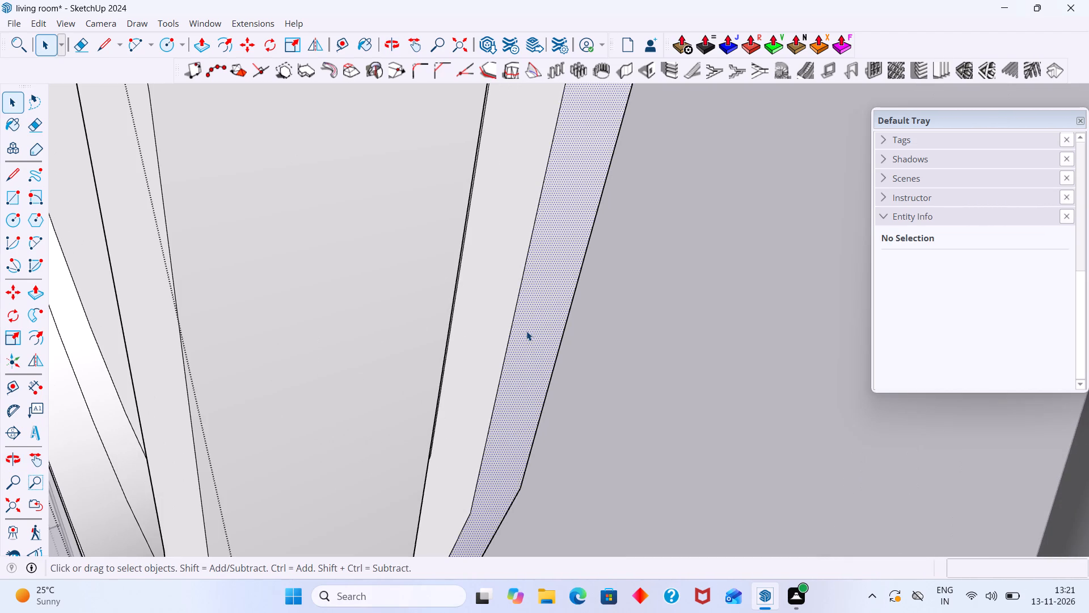
click(754, 47)
click(561, 264)
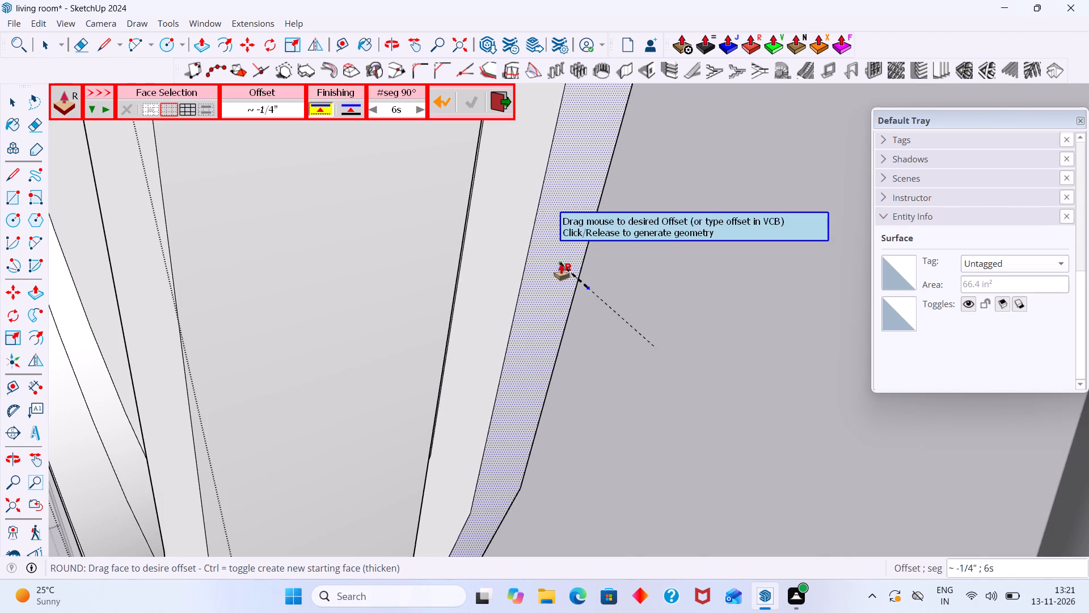
click(543, 253)
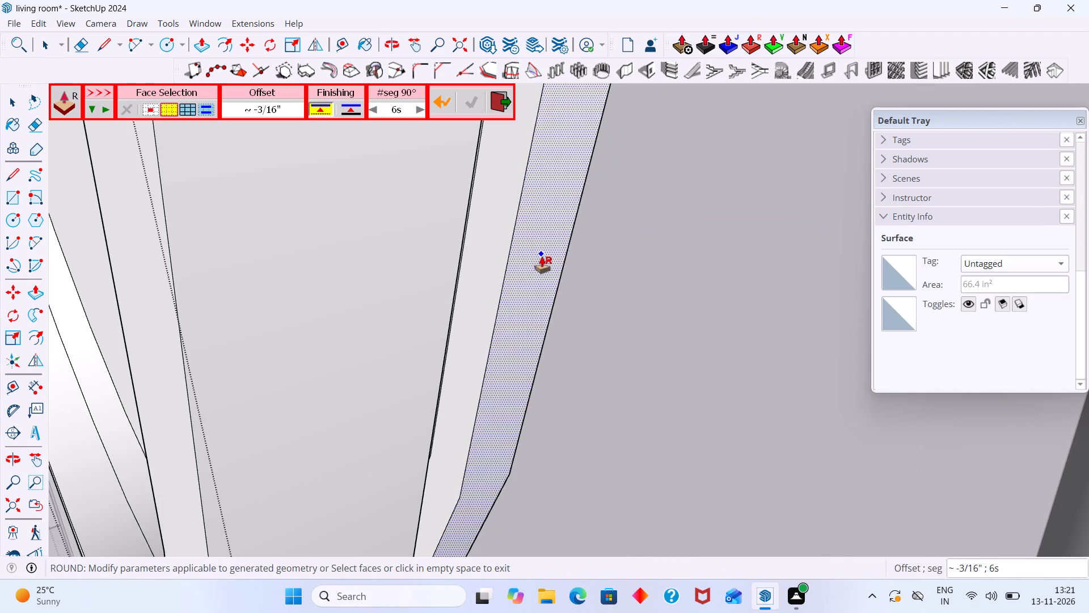
scroll(538, 266, down, 9)
middle_drag(509, 280, 611, 350)
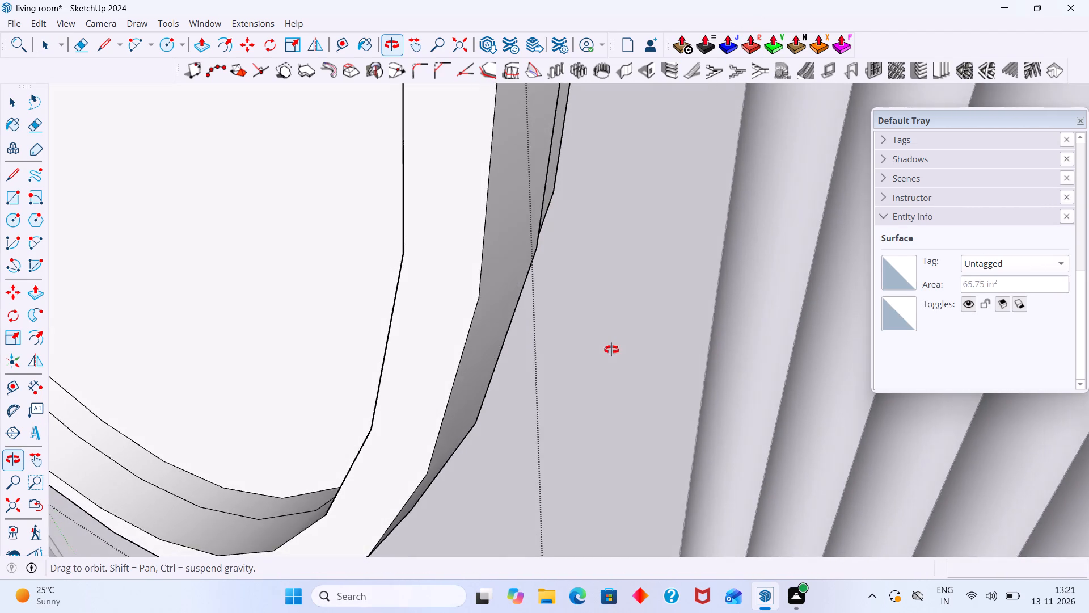
middle_drag(611, 350, 397, 312)
scroll(436, 339, down, 4)
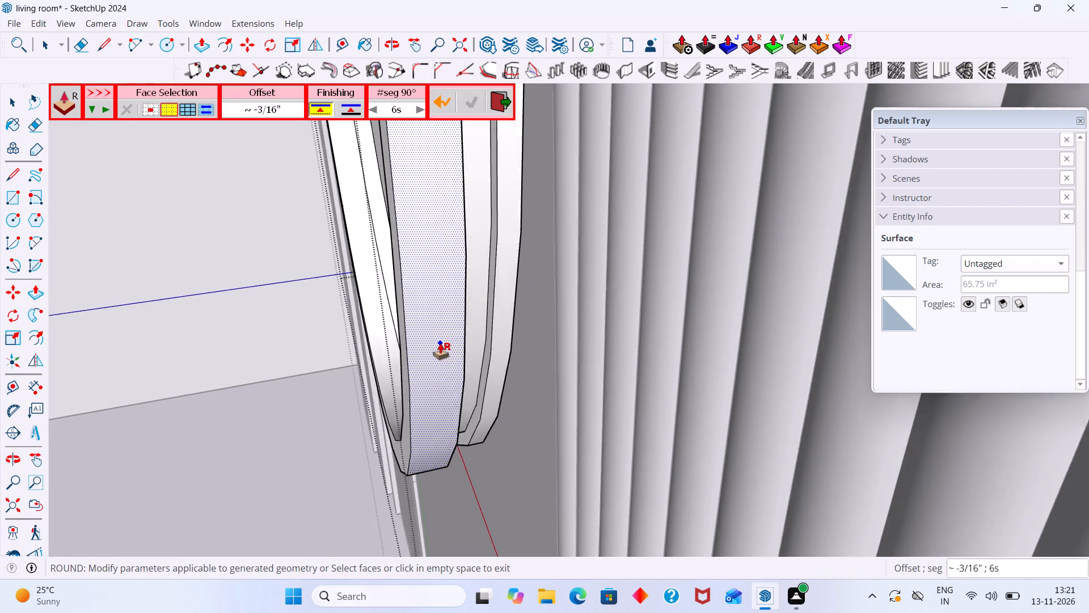
scroll(440, 343, down, 4)
middle_drag(447, 343, 628, 435)
scroll(467, 402, down, 6)
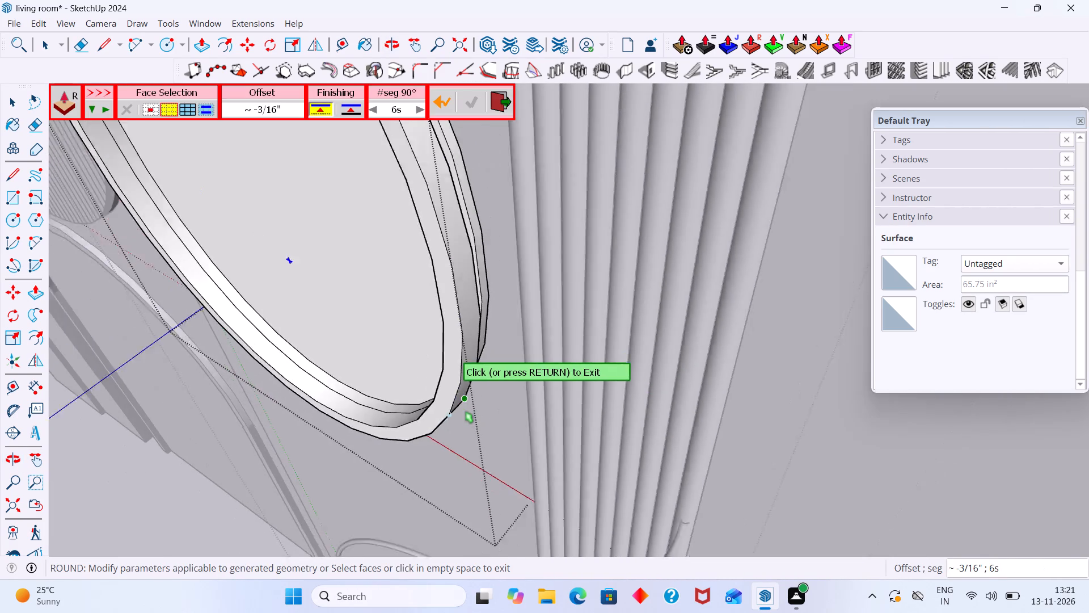
scroll(465, 410, down, 8)
key(space)
scroll(479, 366, down, 10)
click(648, 244)
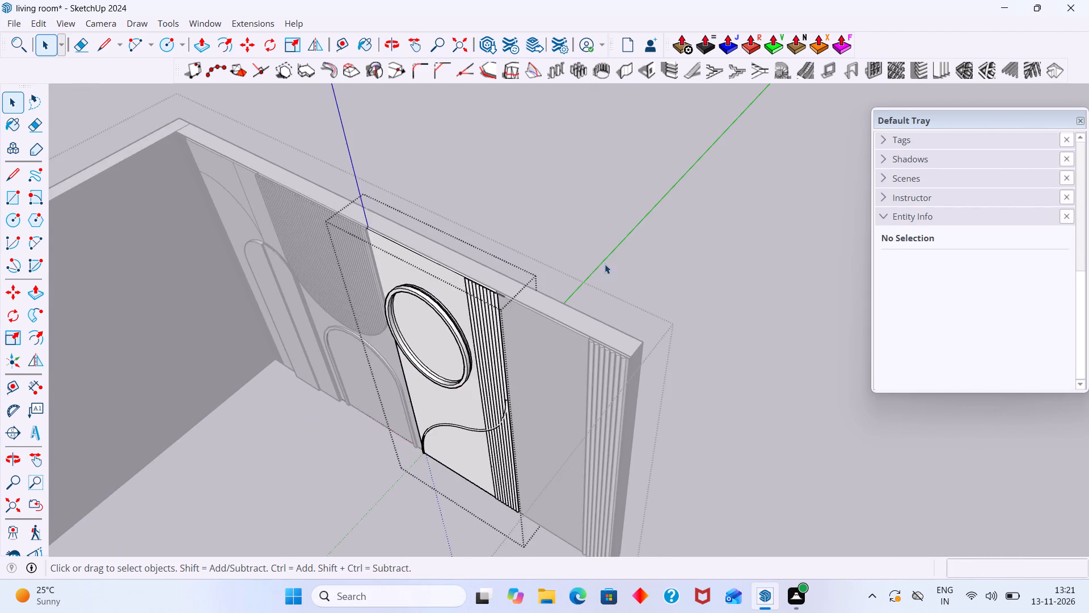
Copy the circular ring group to the empty space beyond the feature wall's open end, and close the enclosing wall groups.
scroll(582, 272, down, 2)
middle_drag(509, 320, 673, 317)
scroll(631, 326, down, 4)
shift+middle_drag(610, 320, 693, 243)
scroll(602, 268, down, 7)
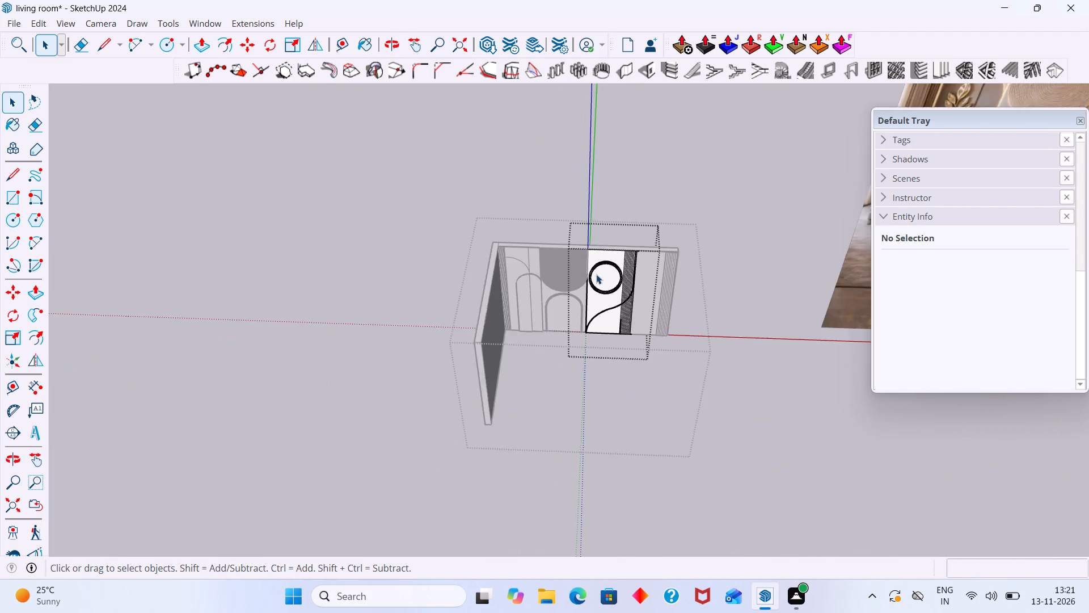
scroll(596, 274, down, 7)
middle_drag(605, 274, 398, 353)
middle_drag(633, 277, 655, 241)
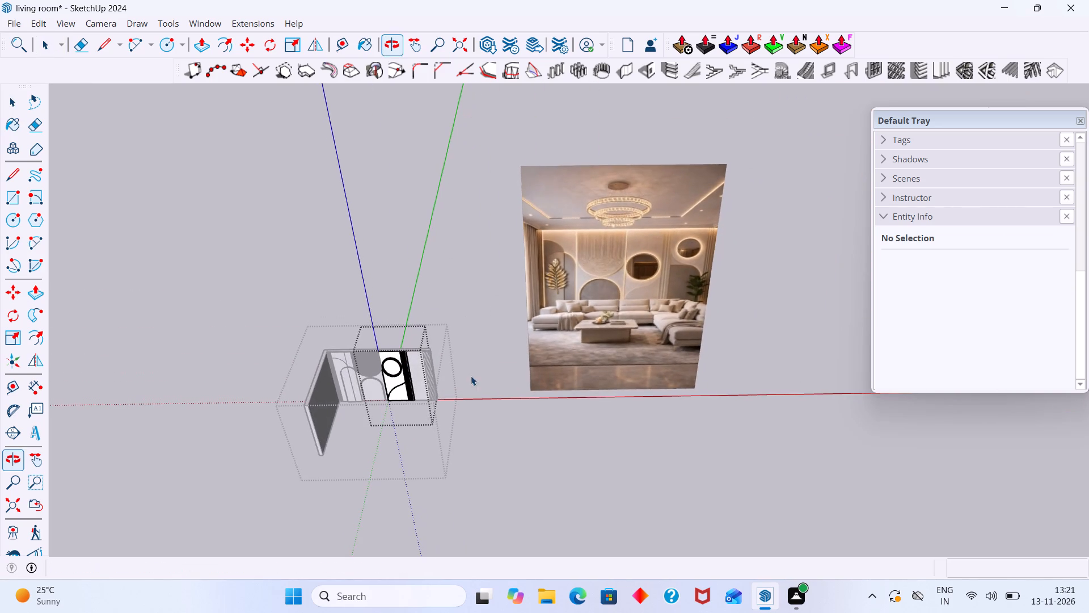
scroll(404, 392, up, 2)
middle_drag(413, 388, 404, 318)
scroll(412, 368, up, 4)
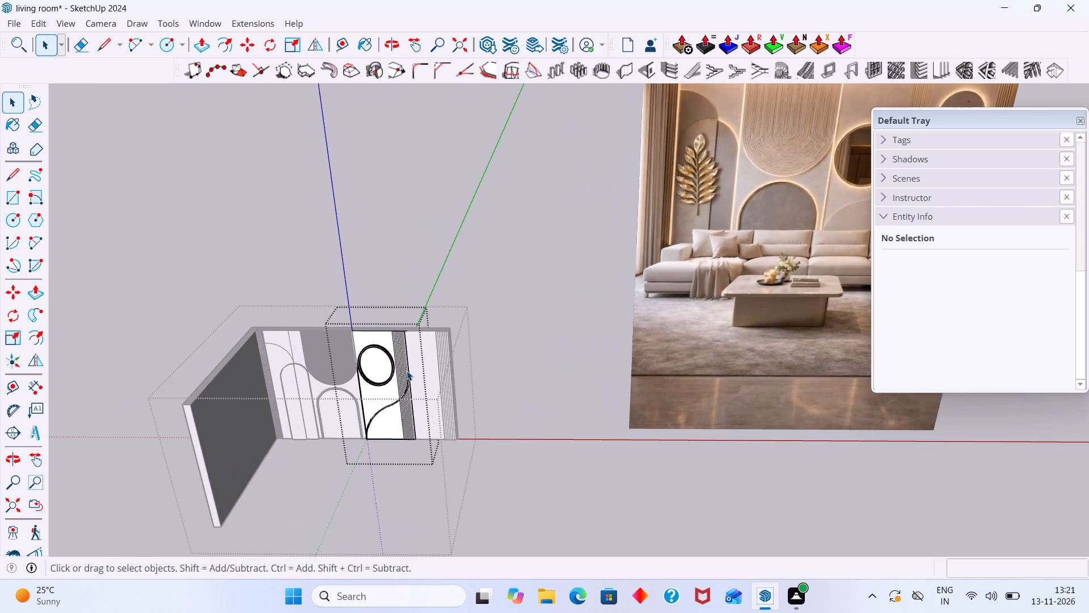
scroll(407, 371, down, 4)
scroll(389, 376, up, 3)
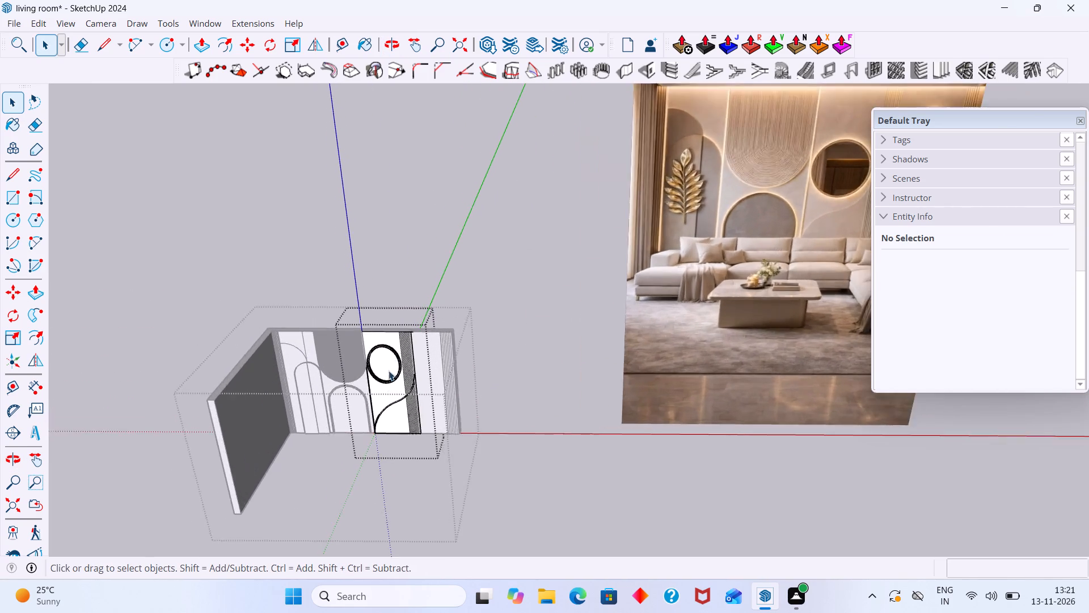
scroll(389, 371, up, 4)
click(386, 341)
key(m)
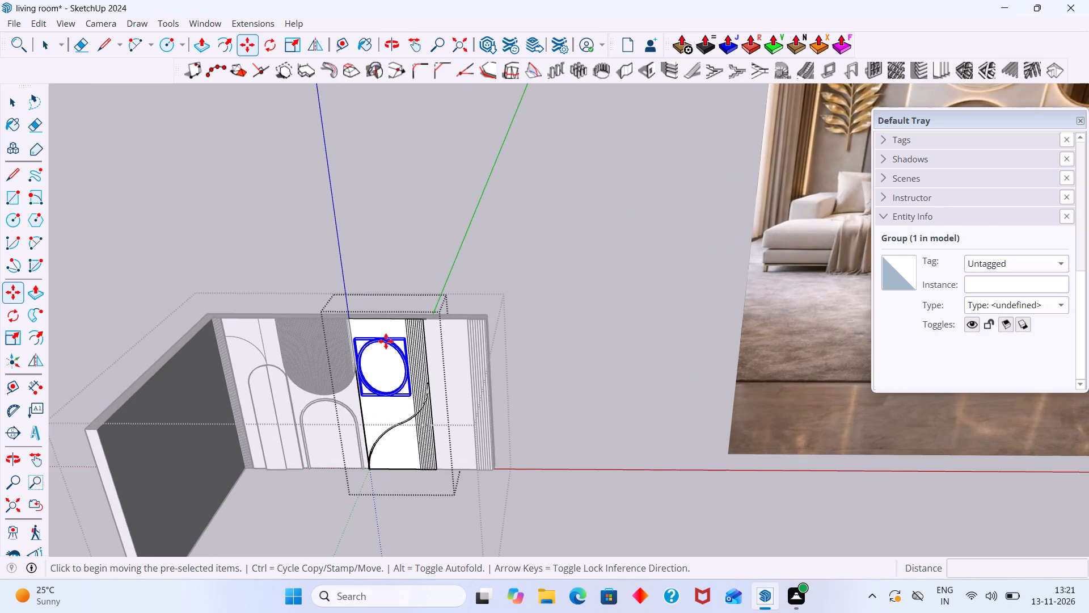
click(381, 337)
scroll(446, 340, down, 2)
middle_drag(446, 341, 399, 384)
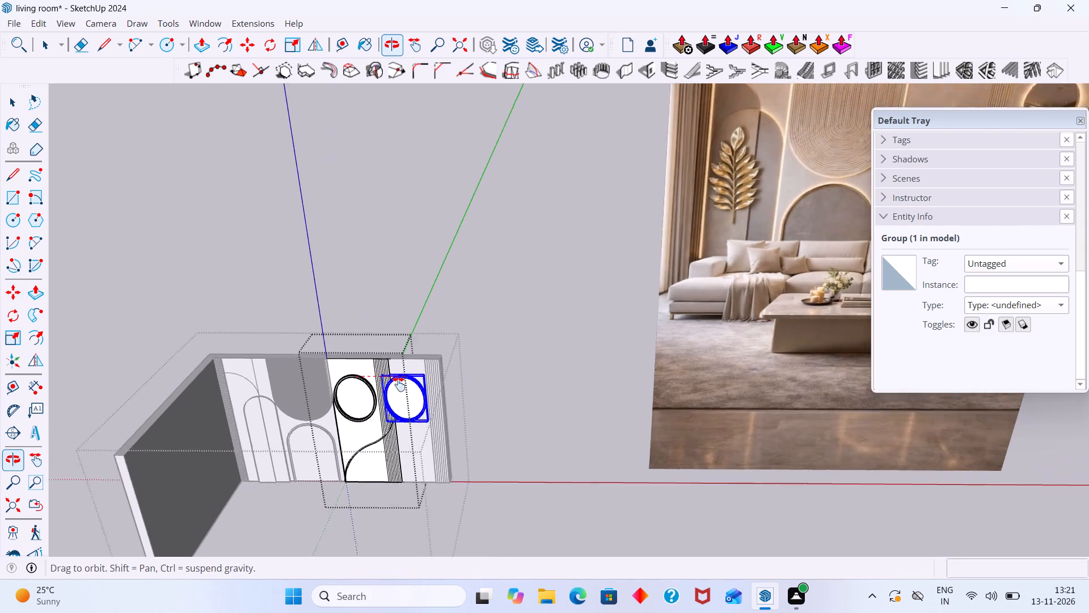
middle_drag(399, 384, 391, 393)
scroll(432, 396, down, 3)
middle_drag(430, 394, 331, 386)
scroll(344, 389, up, 2)
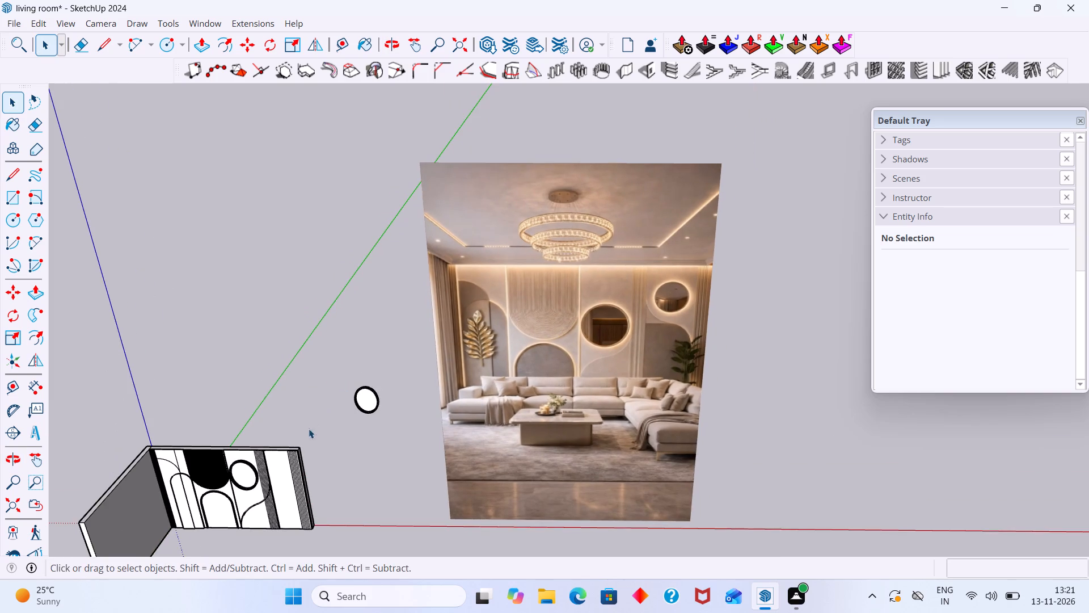
Compare the feature wall's ring, arches and fluted columns with the reference photo.
middle_drag(271, 441, 306, 395)
scroll(237, 465, up, 14)
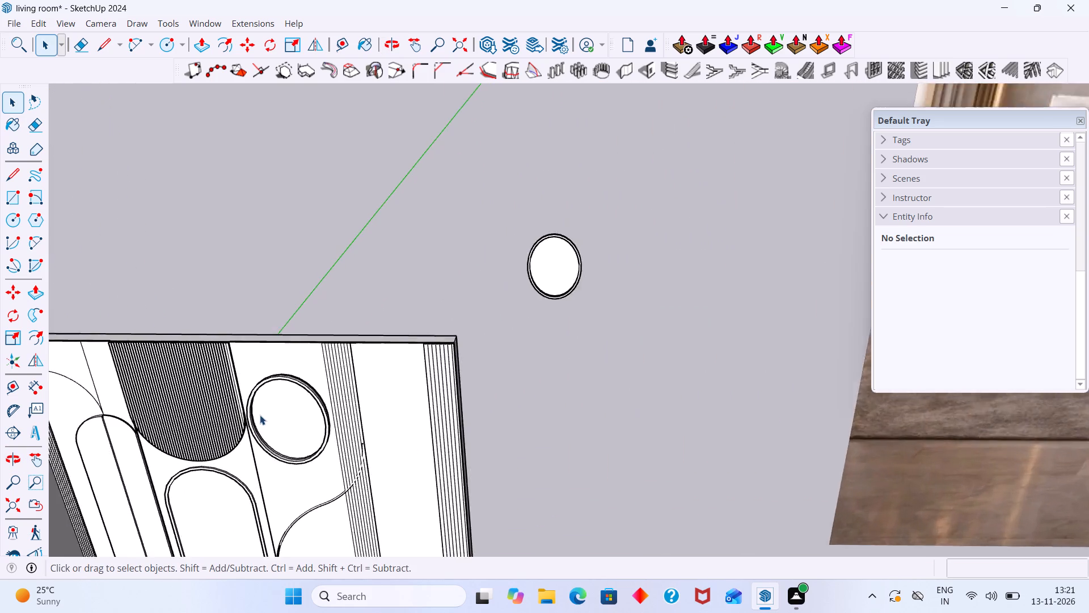
scroll(260, 415, up, 17)
scroll(310, 417, down, 6)
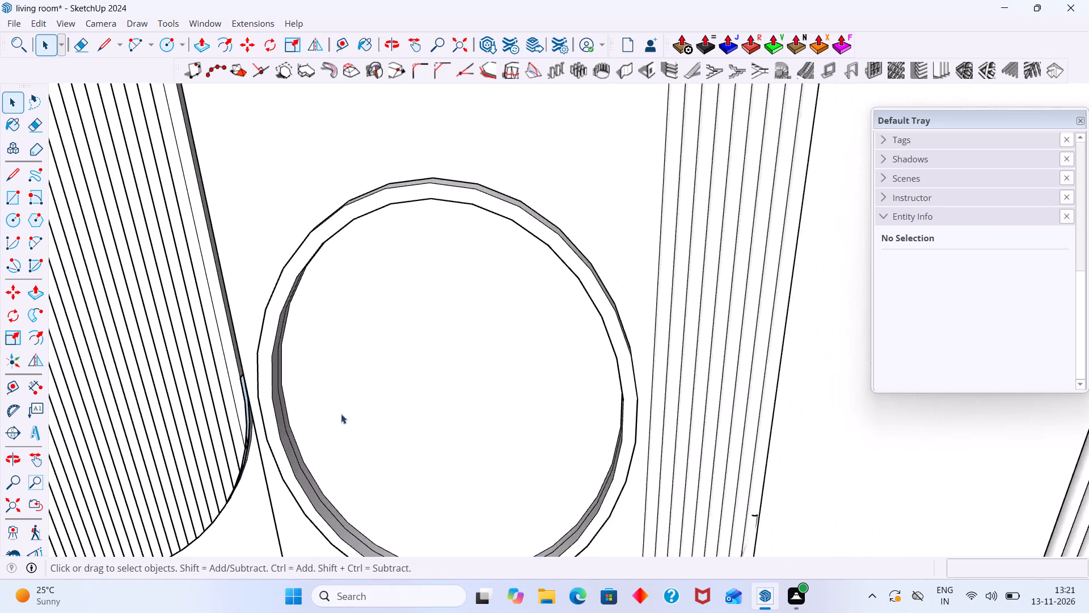
scroll(341, 414, down, 20)
middle_drag(348, 410, 335, 381)
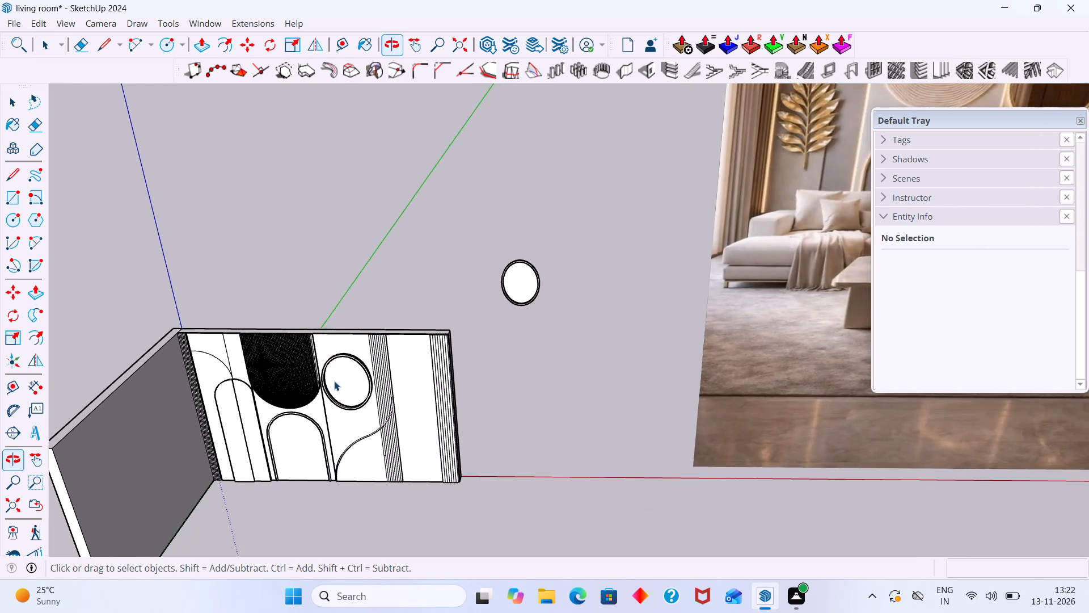
scroll(334, 381, down, 7)
middle_drag(327, 423, 364, 428)
middle_drag(364, 430, 327, 445)
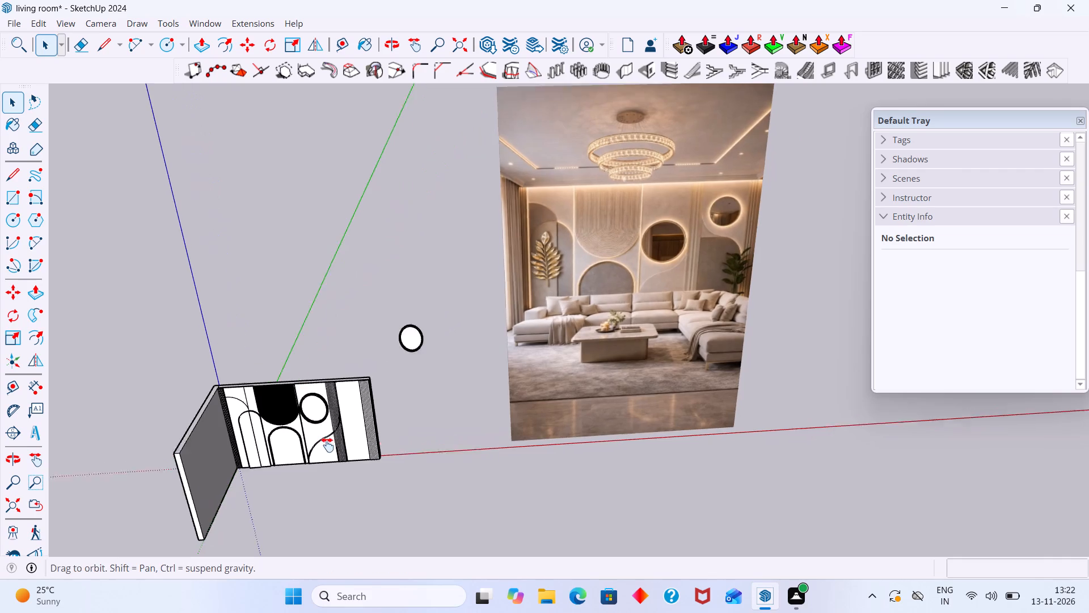
middle_drag(327, 445, 282, 467)
scroll(277, 444, up, 7)
middle_drag(290, 454, 284, 488)
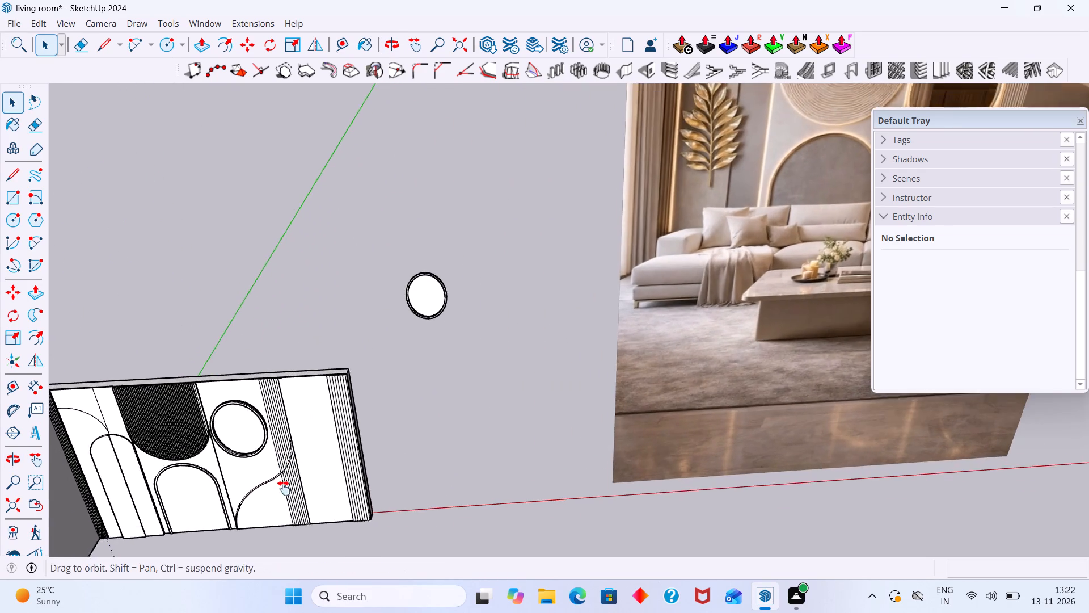
middle_drag(284, 488, 282, 492)
scroll(283, 486, up, 1)
scroll(283, 486, down, 6)
shift+middle_drag(283, 486, 229, 475)
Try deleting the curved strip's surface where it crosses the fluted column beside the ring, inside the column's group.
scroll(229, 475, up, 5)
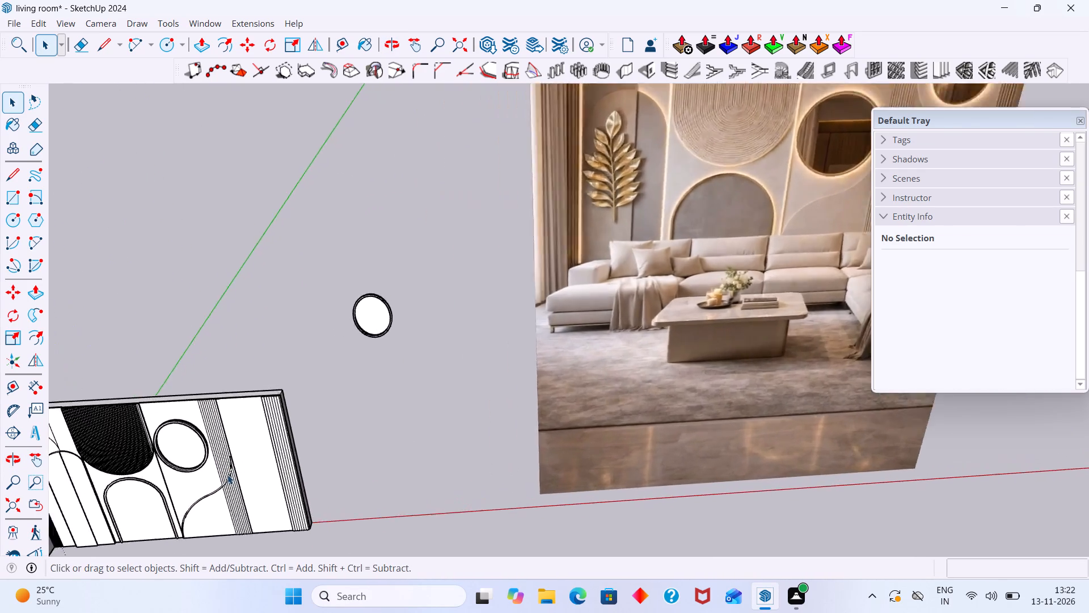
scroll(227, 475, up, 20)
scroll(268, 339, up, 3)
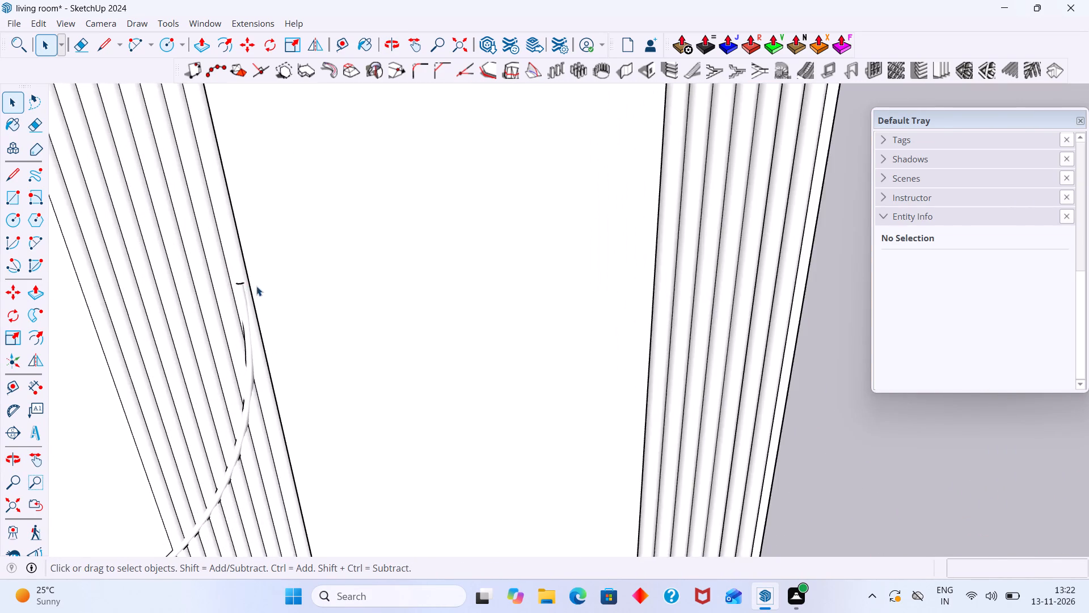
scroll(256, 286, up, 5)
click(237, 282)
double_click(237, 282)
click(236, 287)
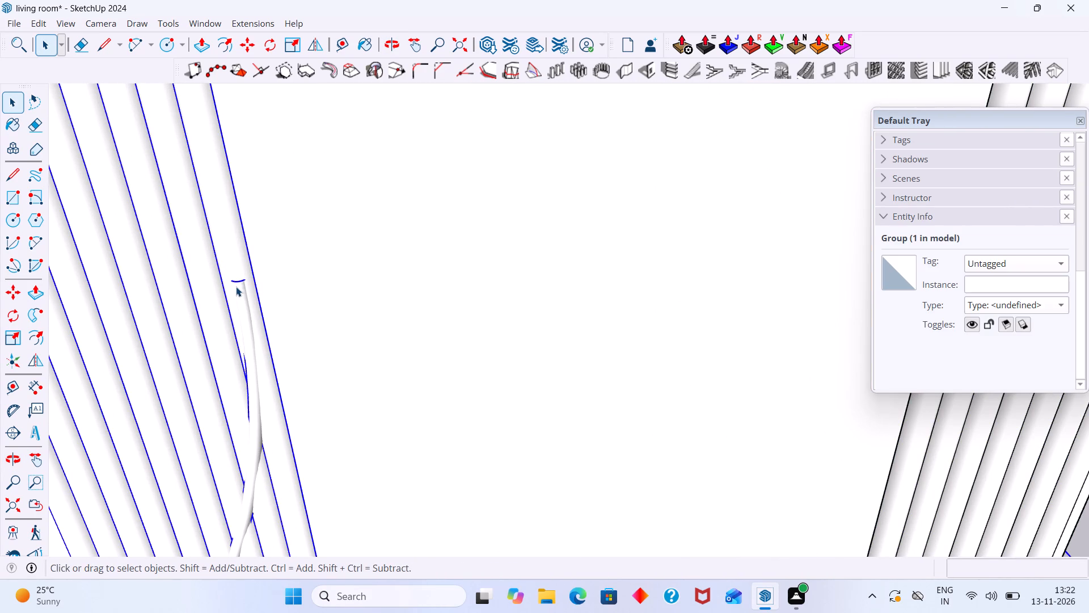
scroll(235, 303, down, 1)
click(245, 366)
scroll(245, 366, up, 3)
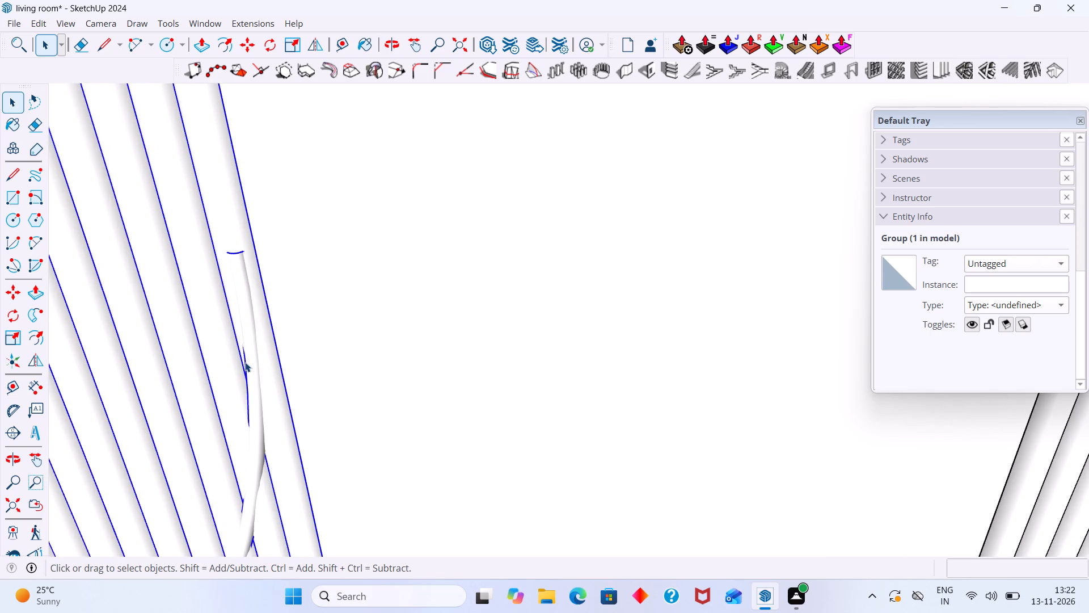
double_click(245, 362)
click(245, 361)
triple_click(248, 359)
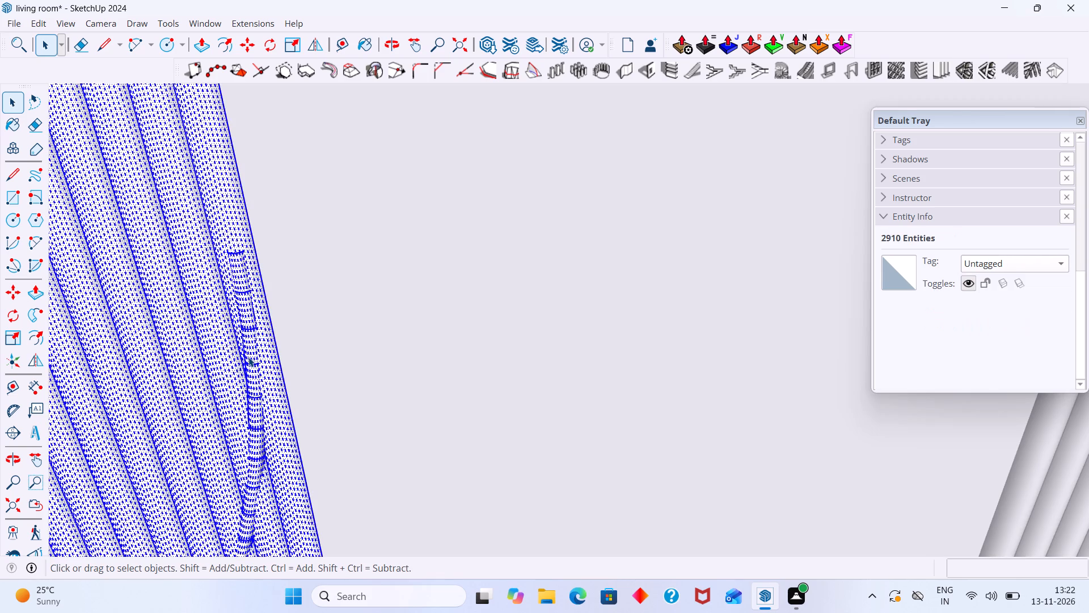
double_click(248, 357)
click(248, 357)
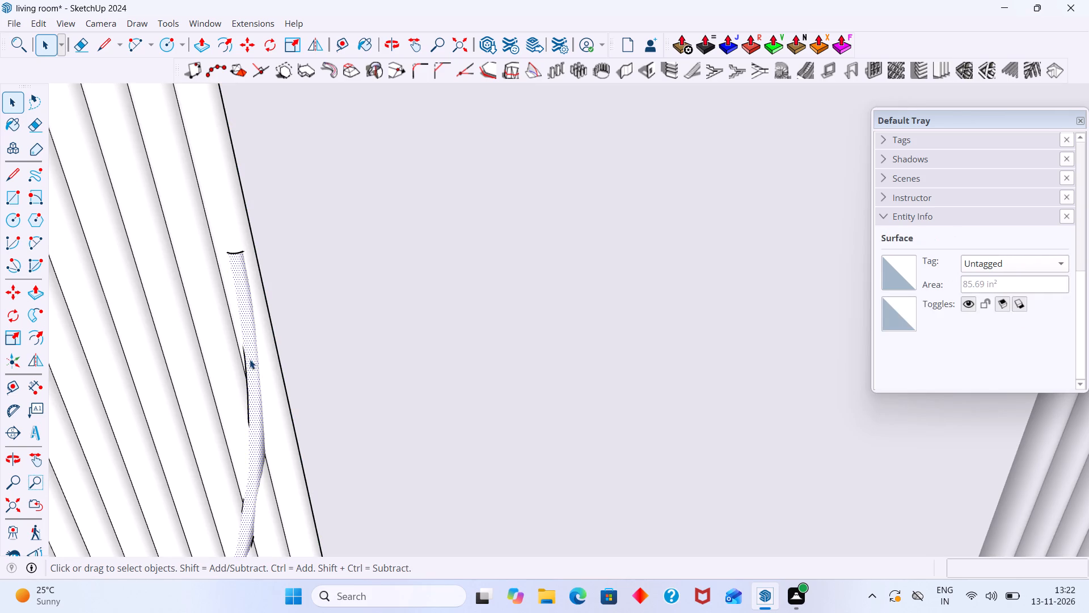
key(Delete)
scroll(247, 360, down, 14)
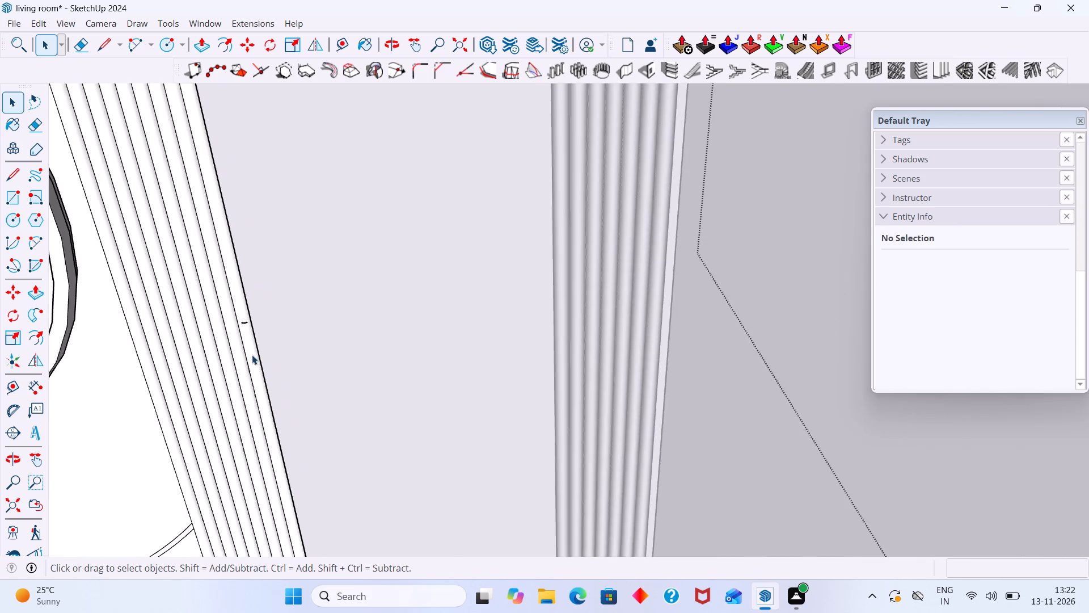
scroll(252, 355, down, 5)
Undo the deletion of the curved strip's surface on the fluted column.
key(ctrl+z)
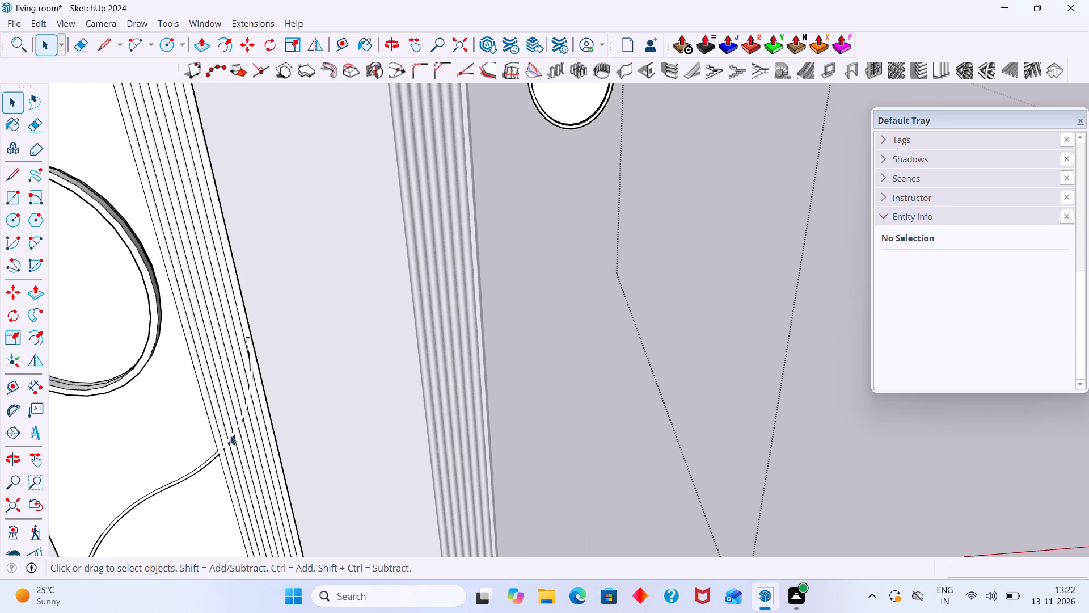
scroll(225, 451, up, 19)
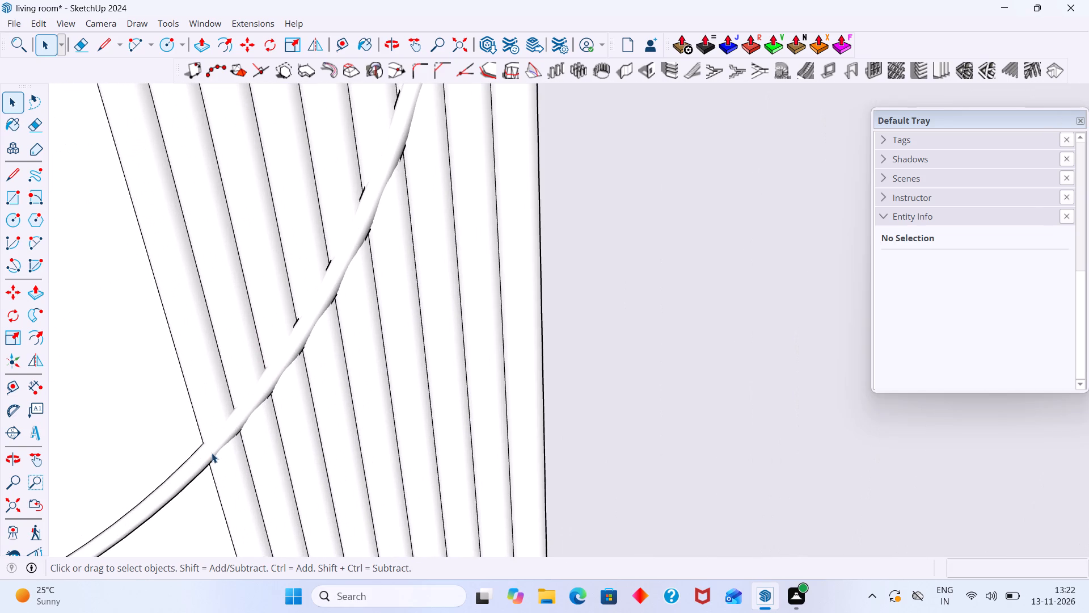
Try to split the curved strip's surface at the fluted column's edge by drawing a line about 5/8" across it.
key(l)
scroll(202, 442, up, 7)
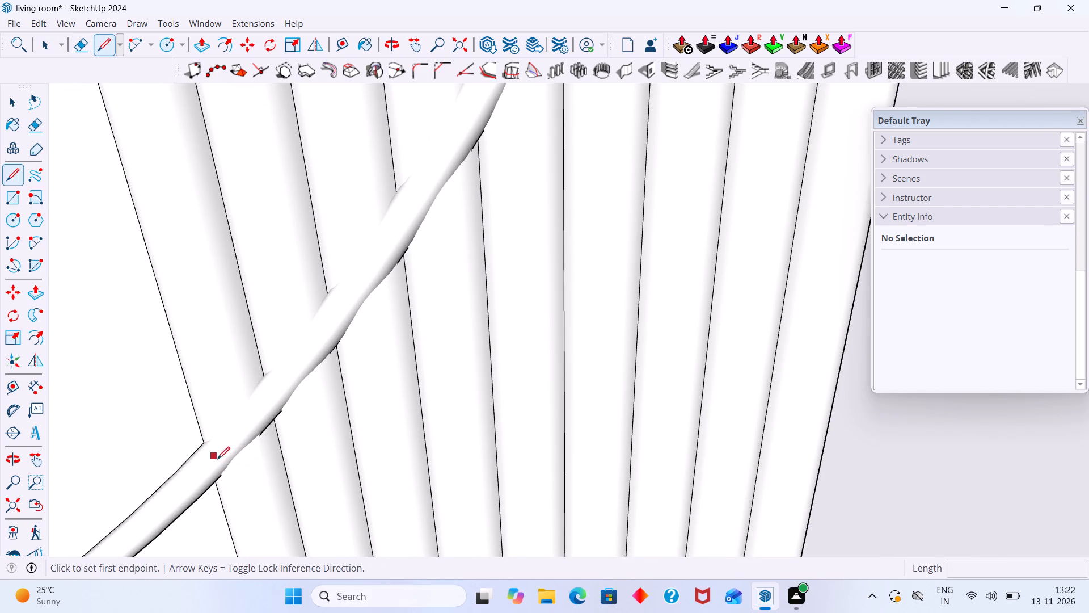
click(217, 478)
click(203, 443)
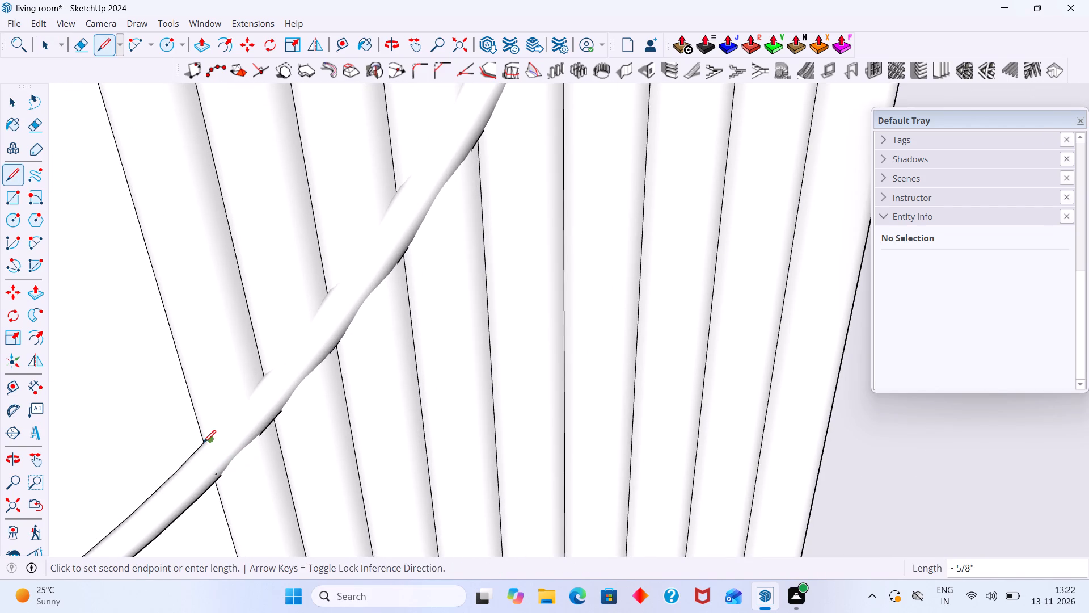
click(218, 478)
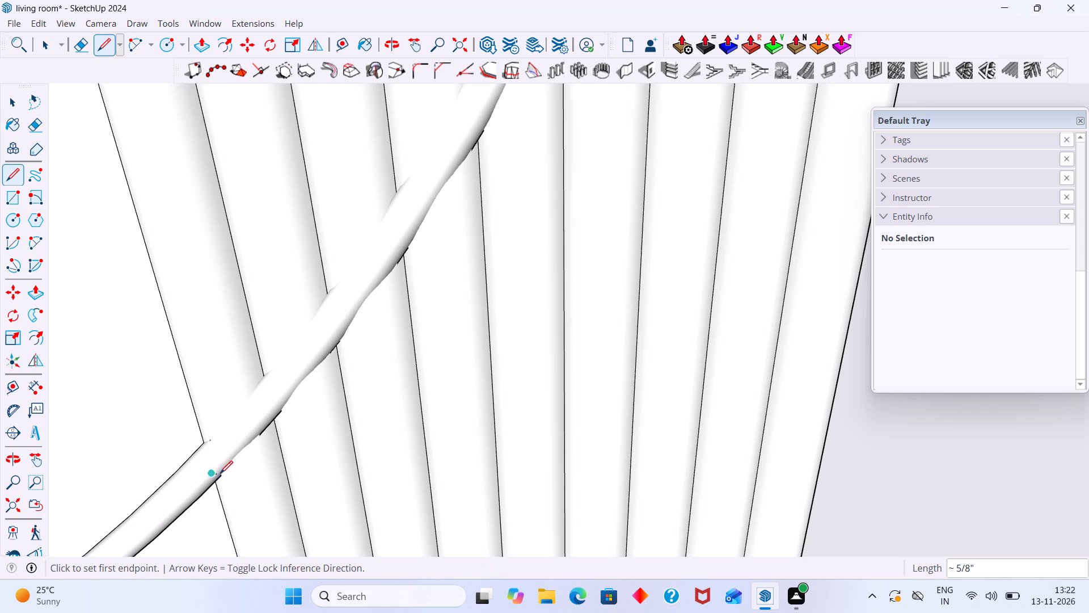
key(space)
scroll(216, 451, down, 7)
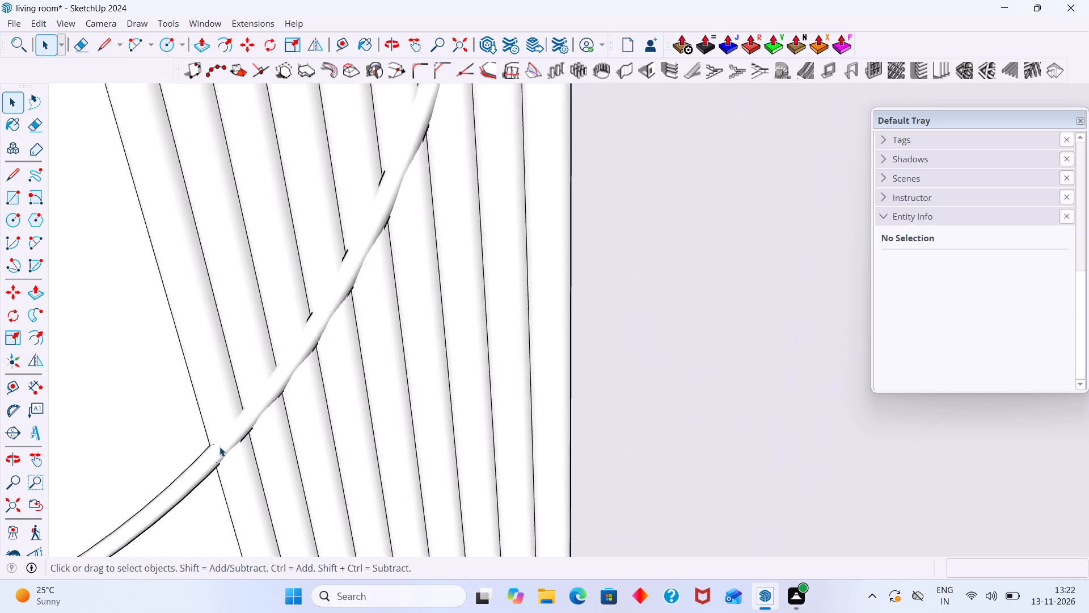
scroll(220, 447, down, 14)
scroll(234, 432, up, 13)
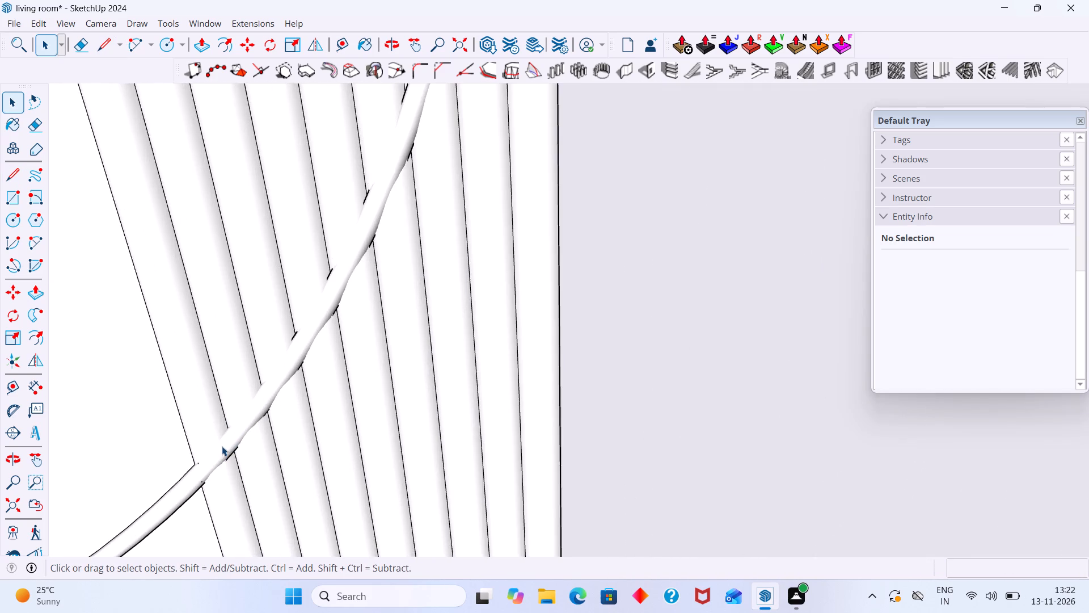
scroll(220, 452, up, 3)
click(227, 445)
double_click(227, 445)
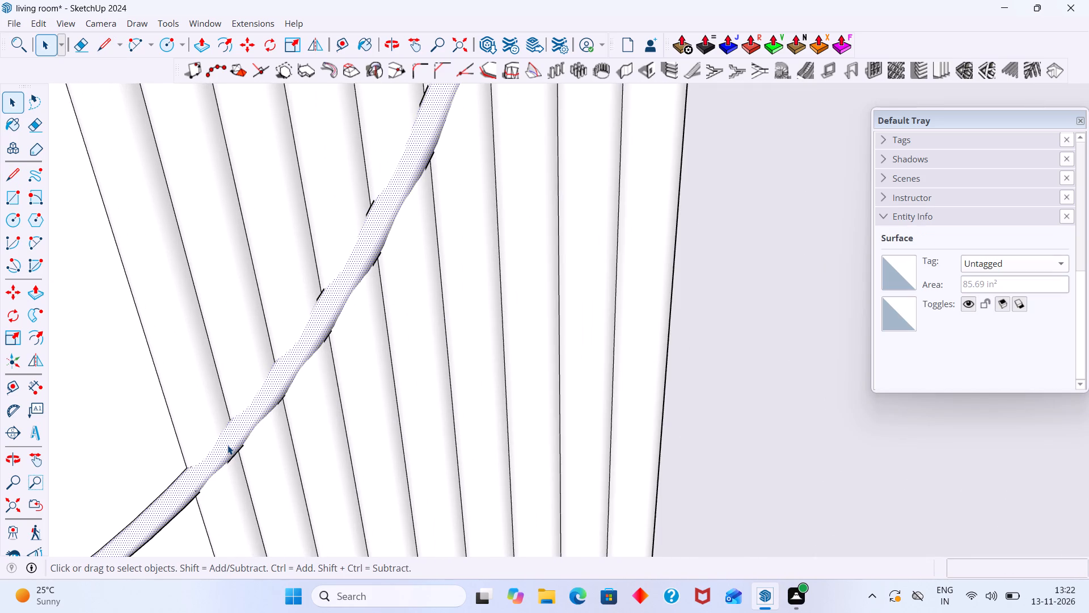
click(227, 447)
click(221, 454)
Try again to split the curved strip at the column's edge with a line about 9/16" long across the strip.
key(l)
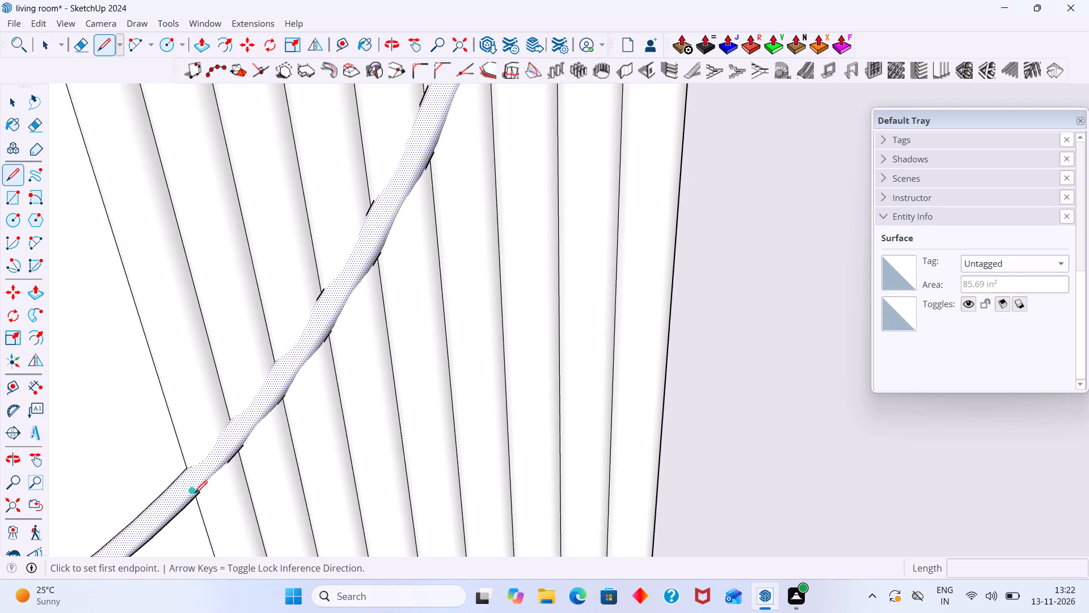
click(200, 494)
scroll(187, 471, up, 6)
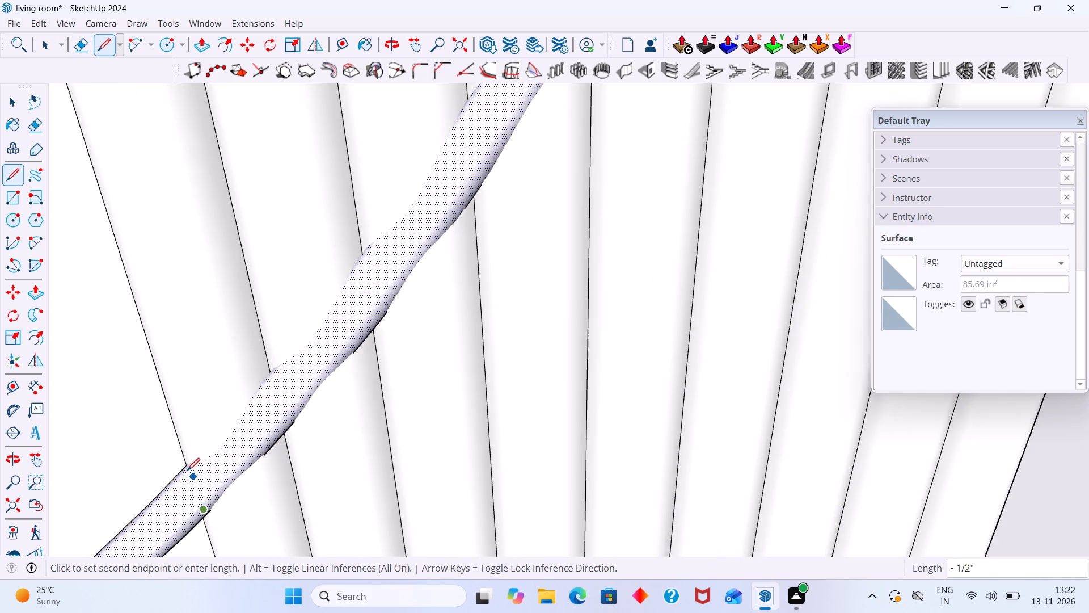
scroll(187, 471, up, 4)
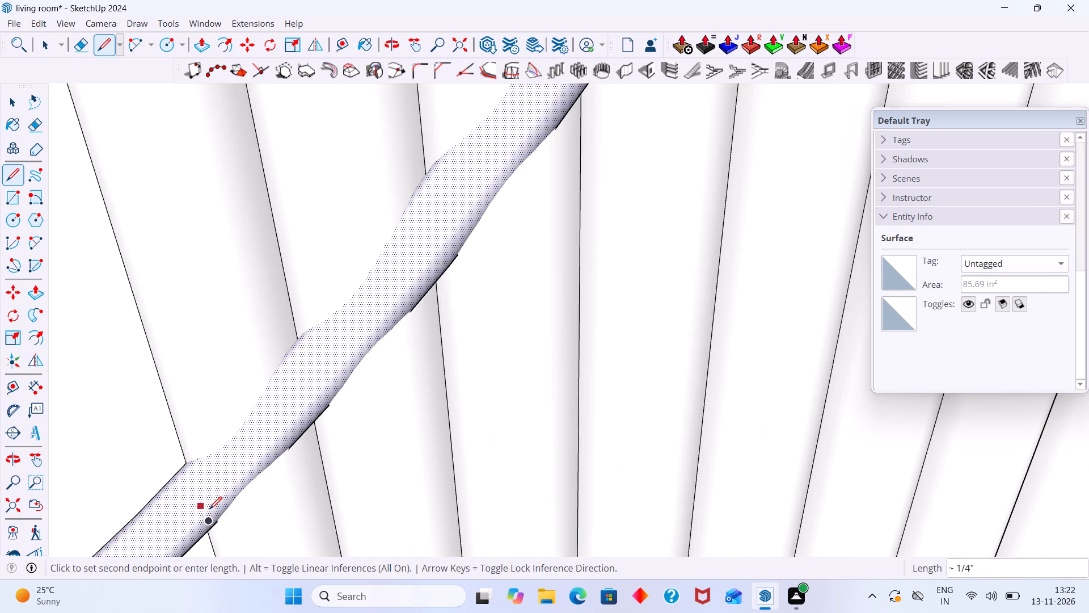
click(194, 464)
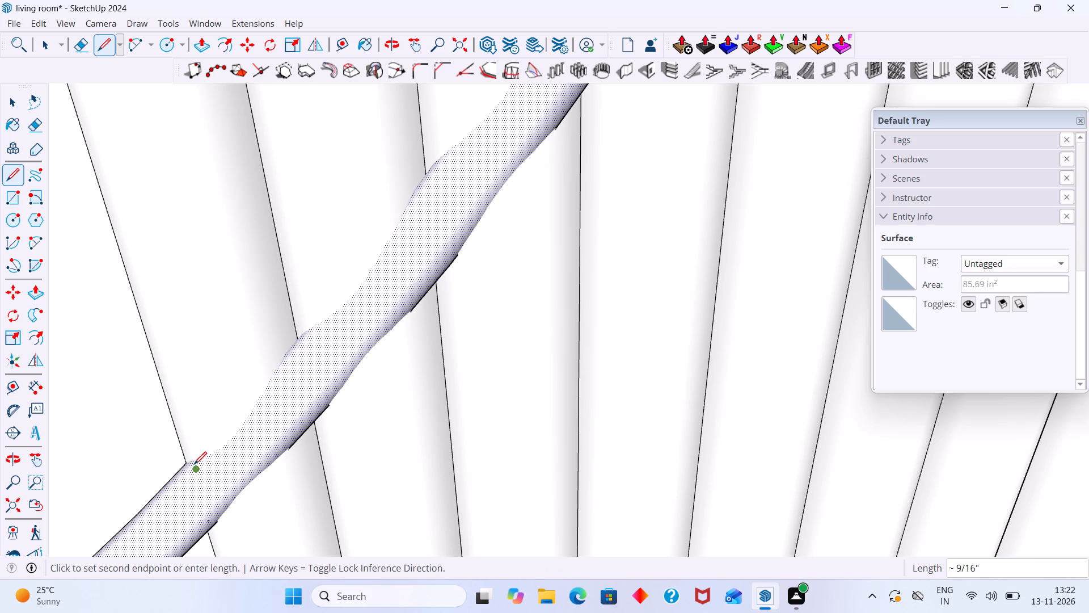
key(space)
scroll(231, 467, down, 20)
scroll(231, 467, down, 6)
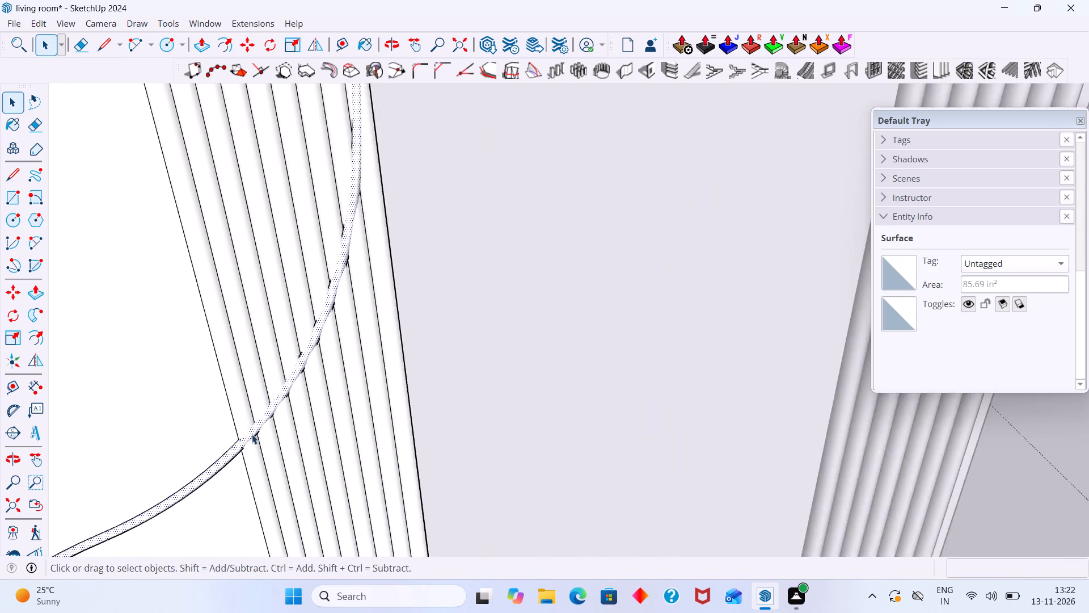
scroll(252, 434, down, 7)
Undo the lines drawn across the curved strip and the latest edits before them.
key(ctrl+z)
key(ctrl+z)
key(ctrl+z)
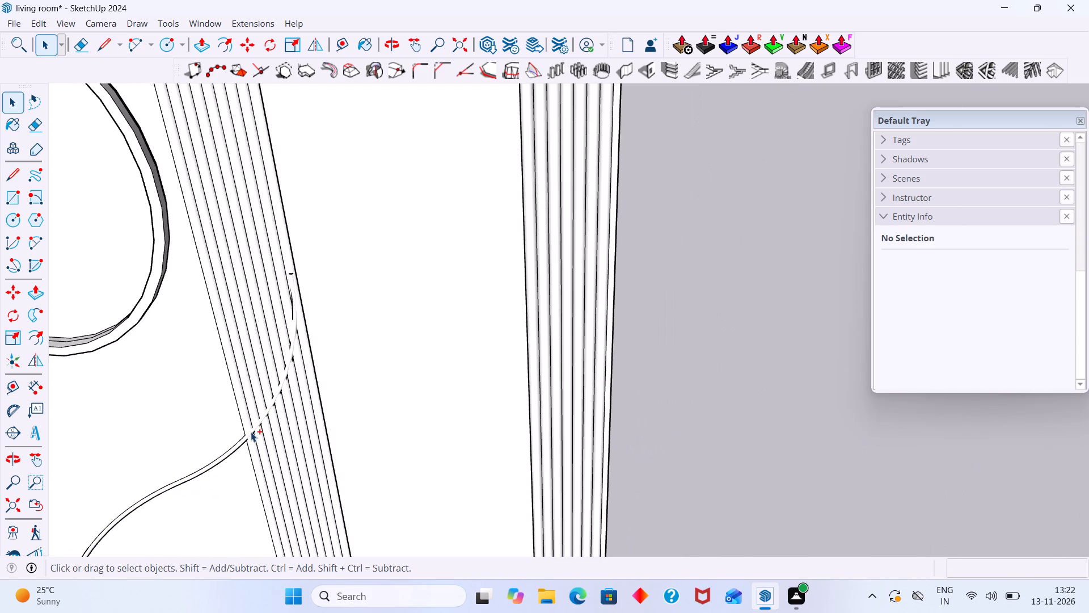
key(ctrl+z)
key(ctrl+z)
Compare the whole feature wall with the reference photo beside it.
scroll(291, 422, down, 18)
middle_drag(304, 412, 207, 409)
scroll(316, 349, down, 3)
shift+middle_drag(318, 363, 314, 454)
scroll(359, 495, up, 1)
scroll(359, 495, down, 2)
shift+middle_drag(358, 496, 331, 482)
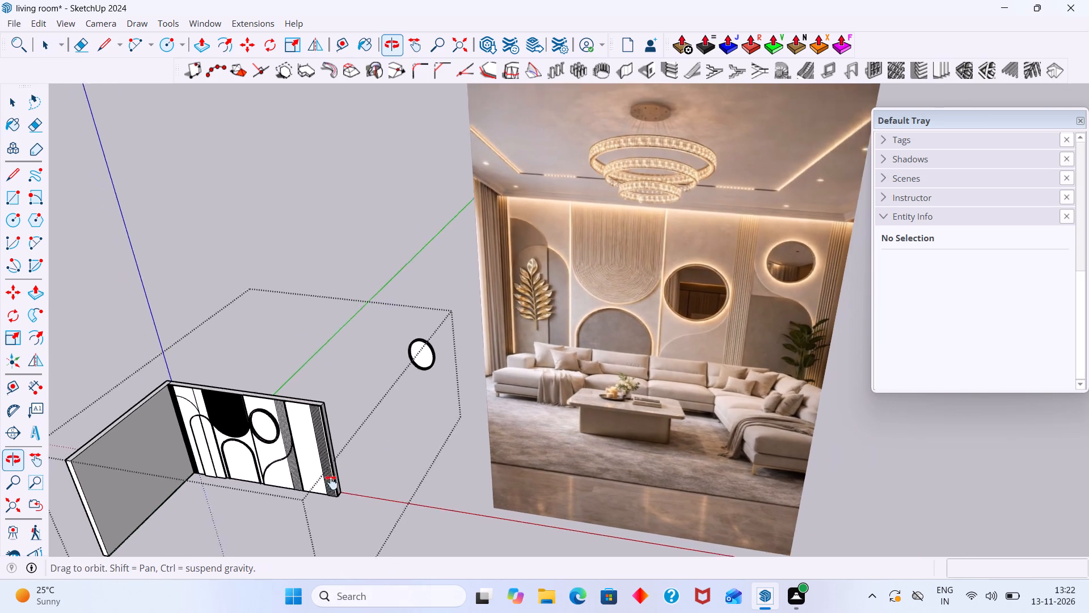
shift+middle_drag(331, 482, 306, 474)
scroll(313, 492, up, 3)
middle_drag(281, 472, 312, 472)
shift+middle_drag(307, 473, 317, 471)
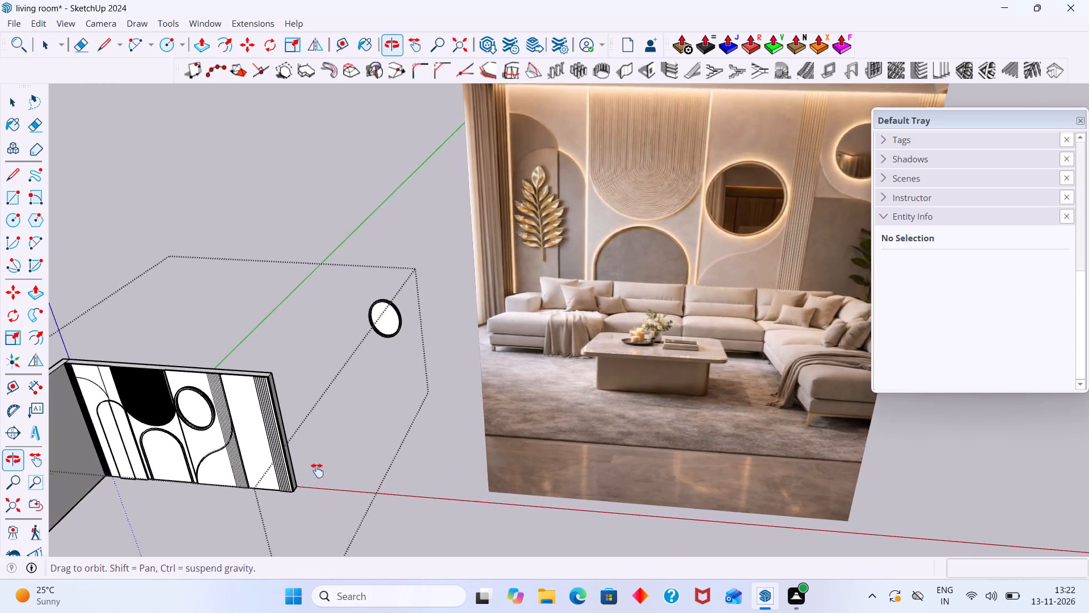
shift+middle_drag(317, 471, 325, 468)
Open the group containing the plain panel between the two fluted columns and select the panel's face.
scroll(263, 451, up, 13)
double_click(260, 443)
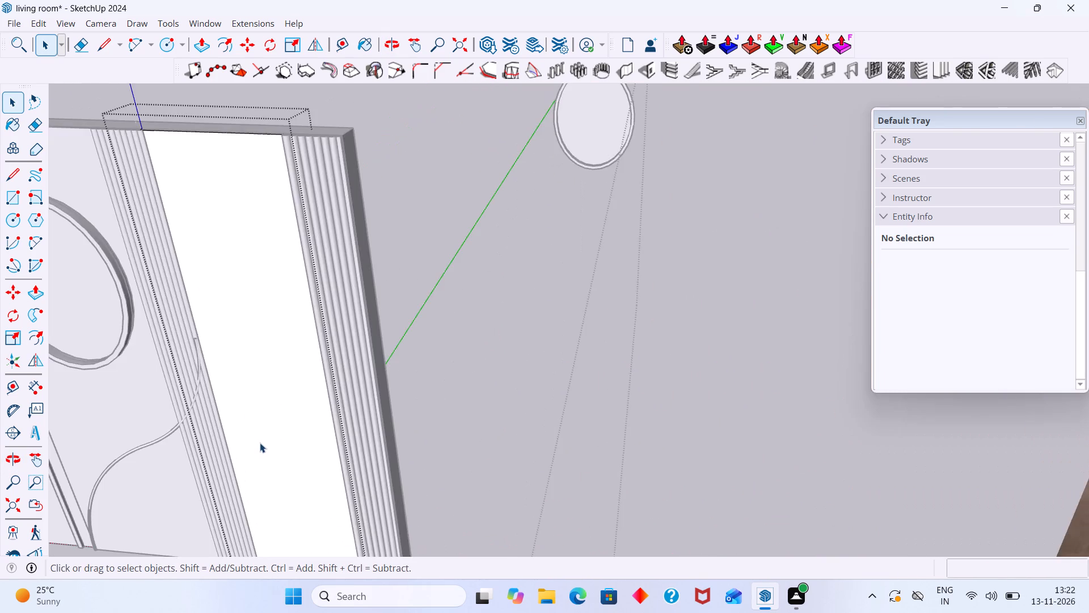
scroll(262, 445, up, 3)
click(262, 446)
scroll(264, 449, down, 19)
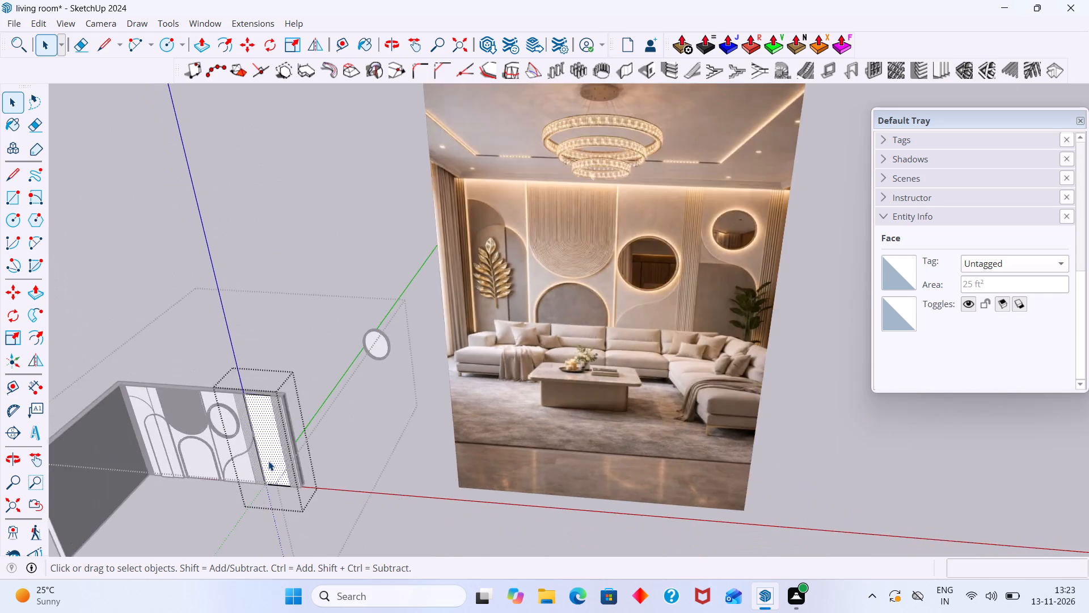
scroll(268, 461, down, 4)
shift+middle_drag(268, 461, 230, 460)
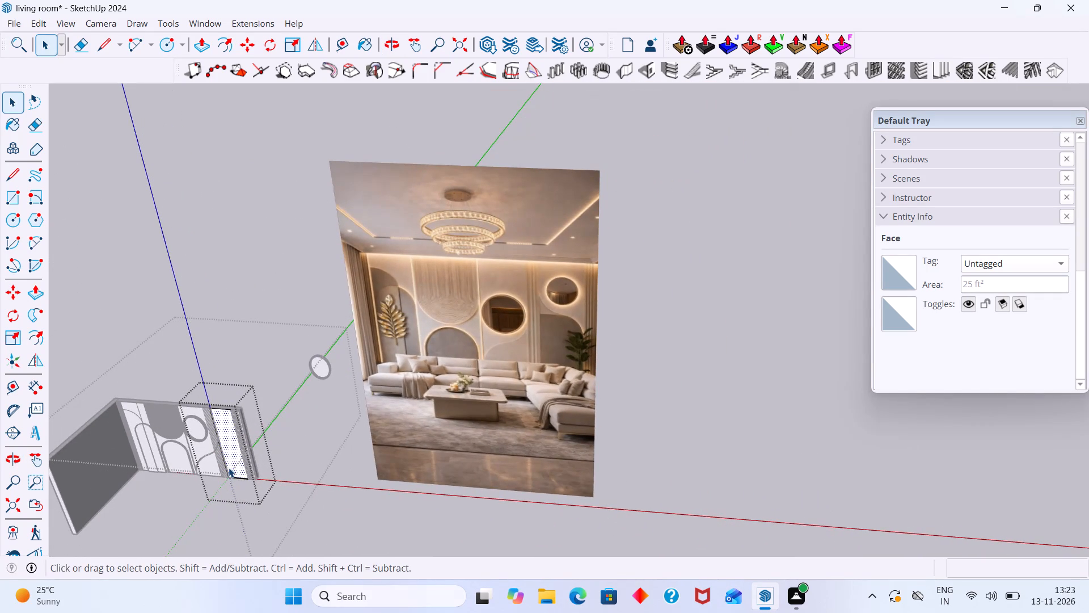
scroll(221, 455, up, 2)
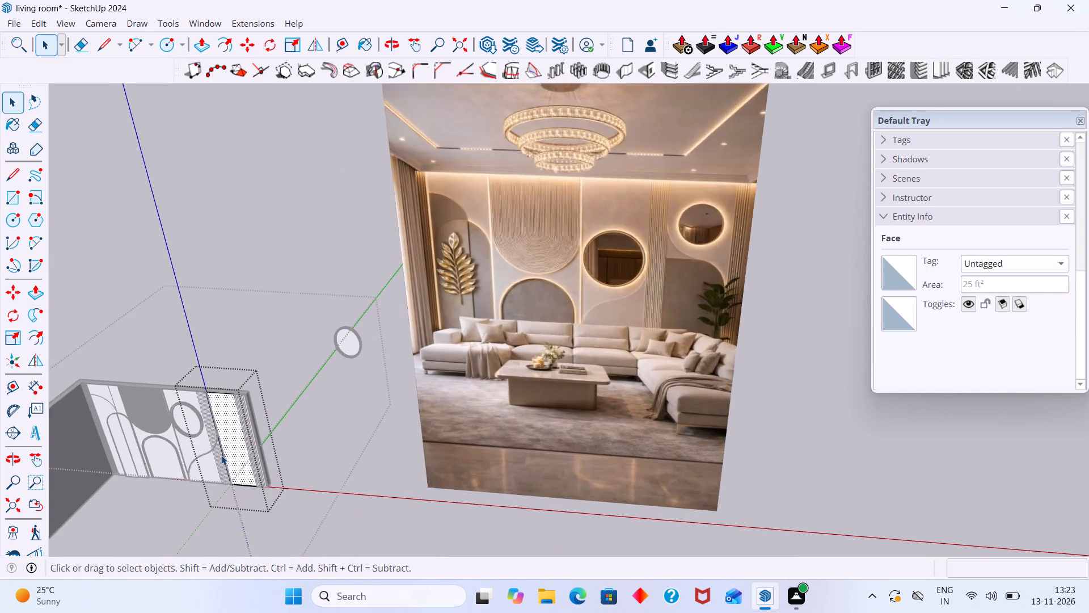
scroll(221, 455, up, 4)
scroll(233, 454, down, 3)
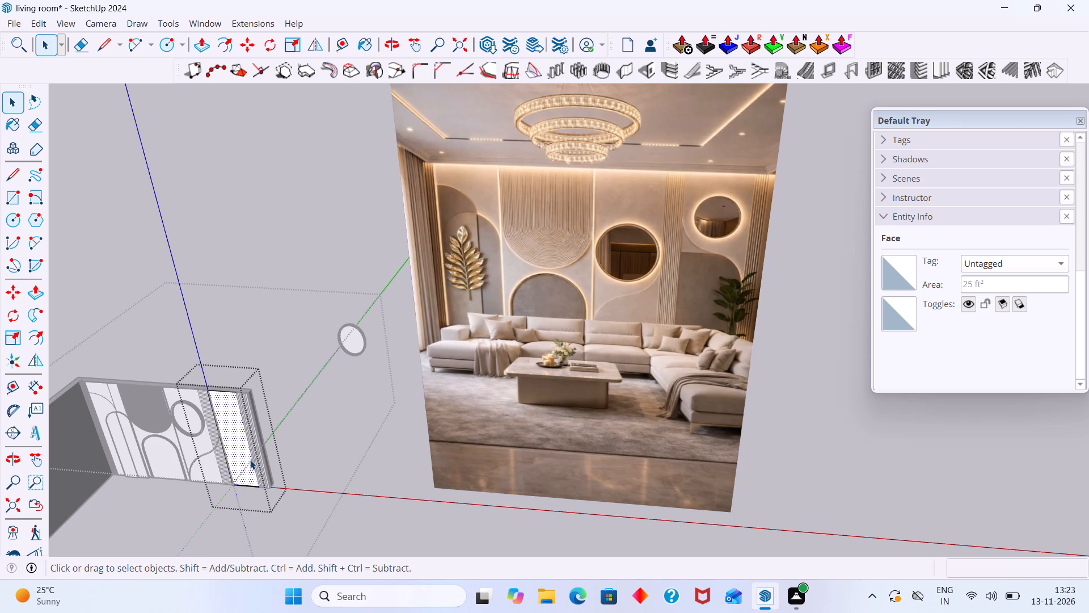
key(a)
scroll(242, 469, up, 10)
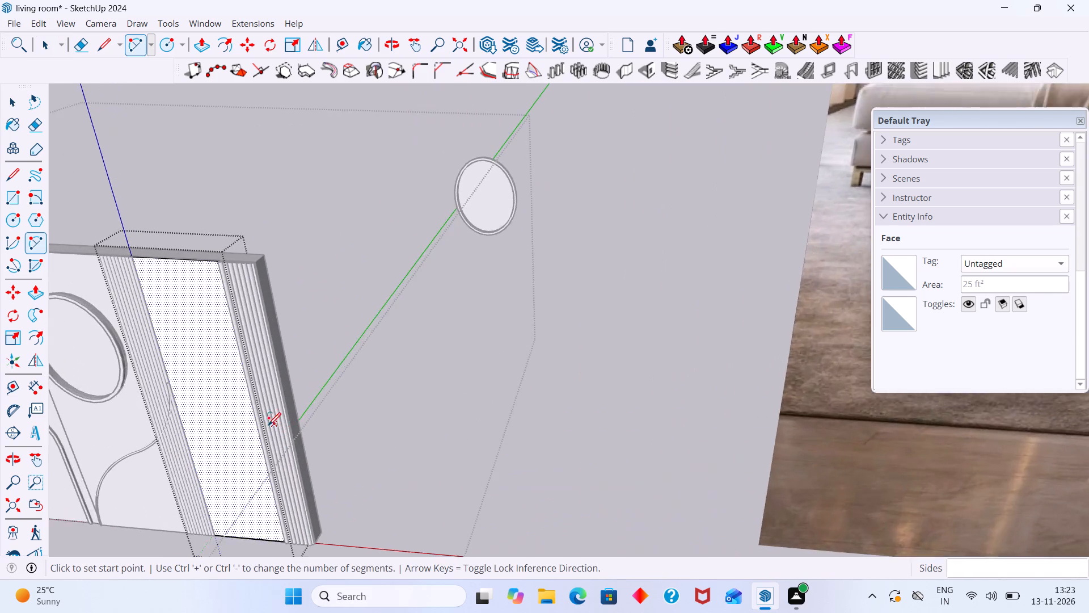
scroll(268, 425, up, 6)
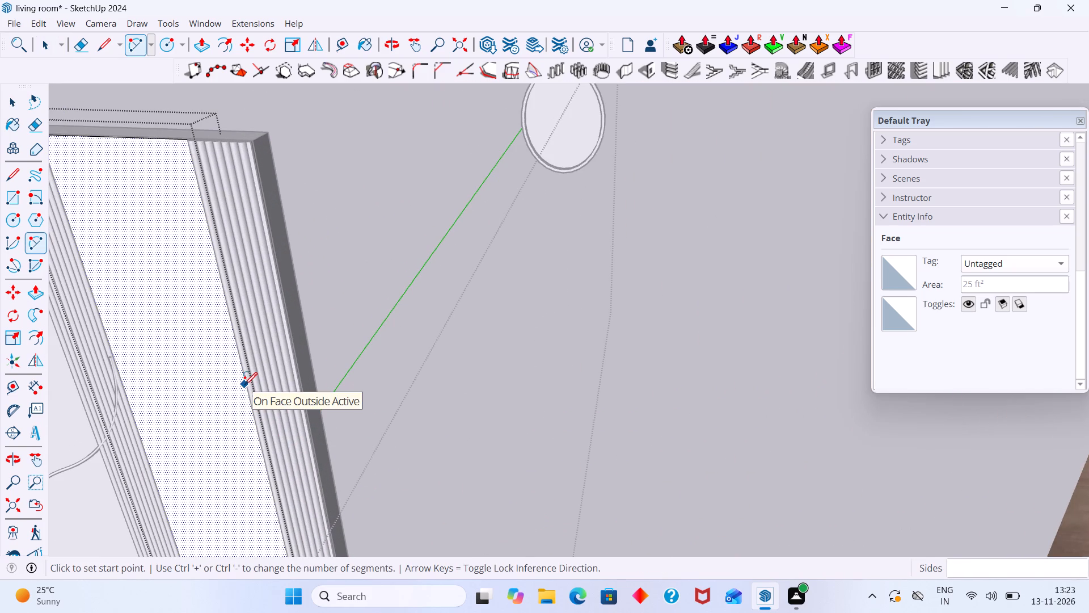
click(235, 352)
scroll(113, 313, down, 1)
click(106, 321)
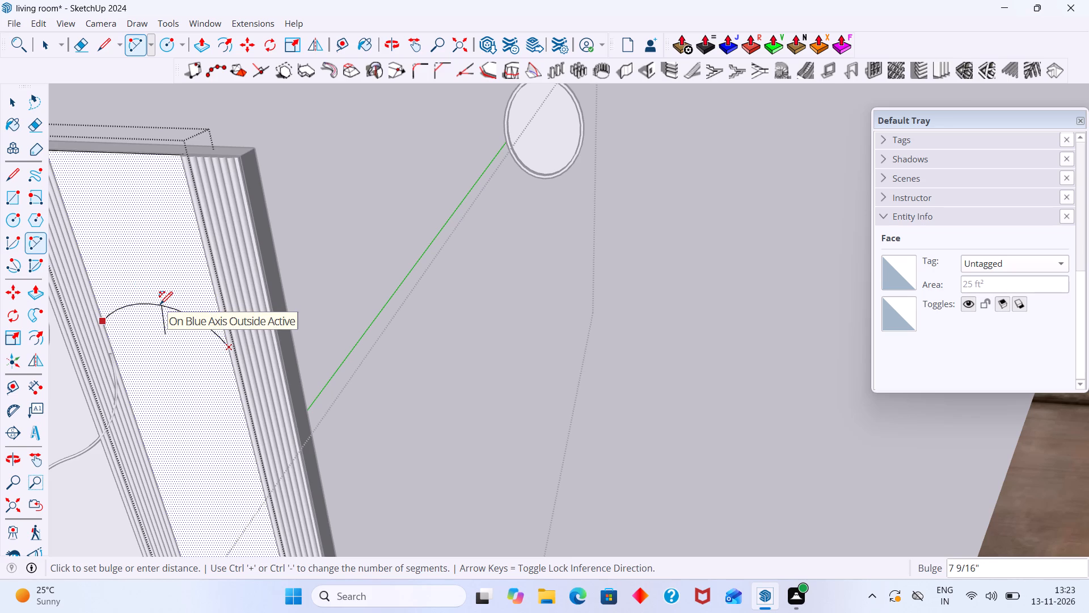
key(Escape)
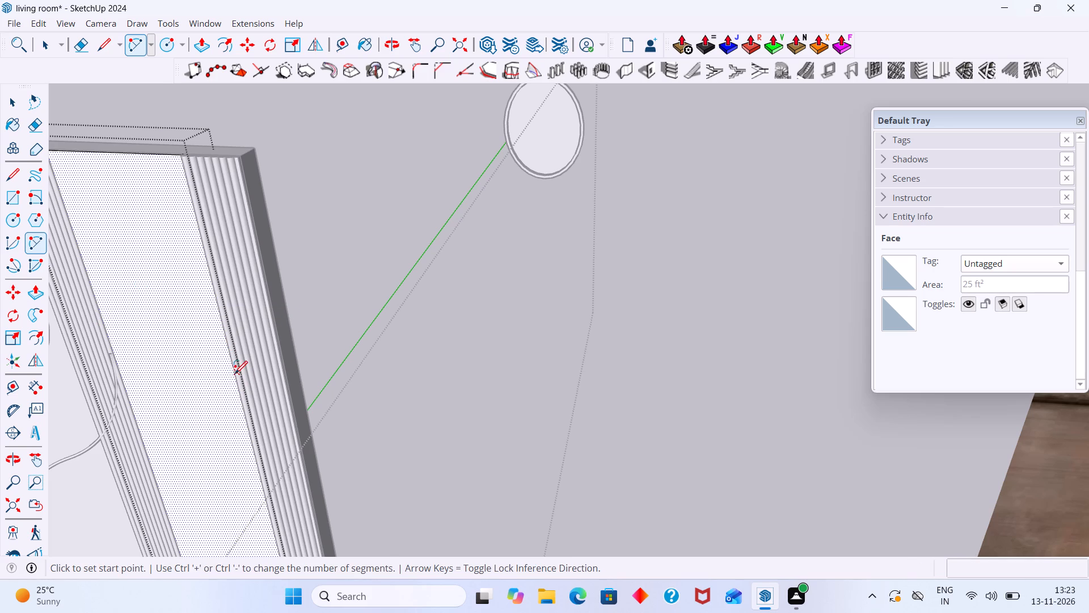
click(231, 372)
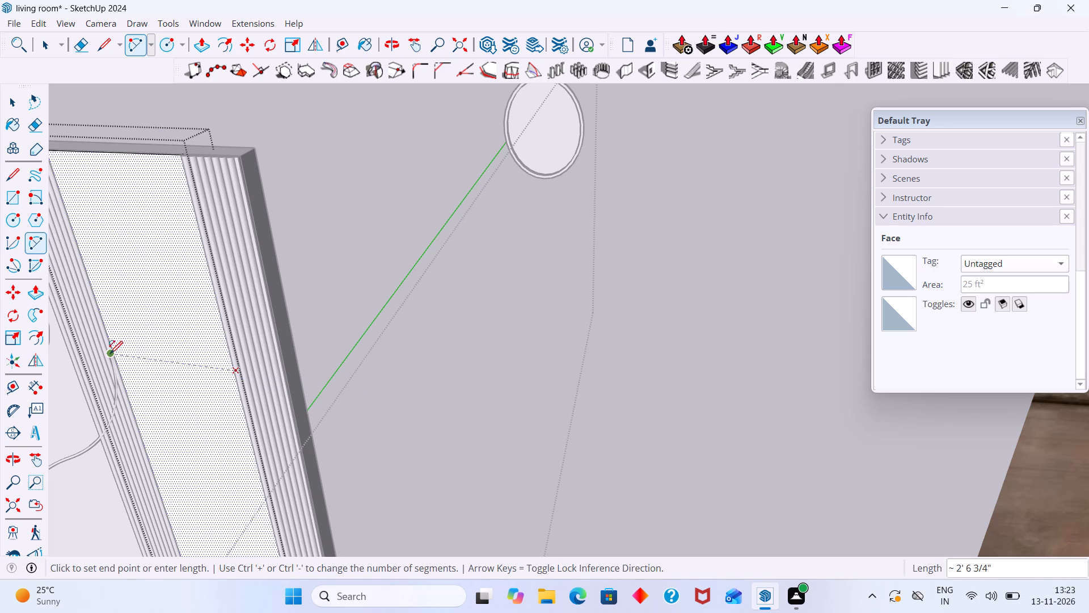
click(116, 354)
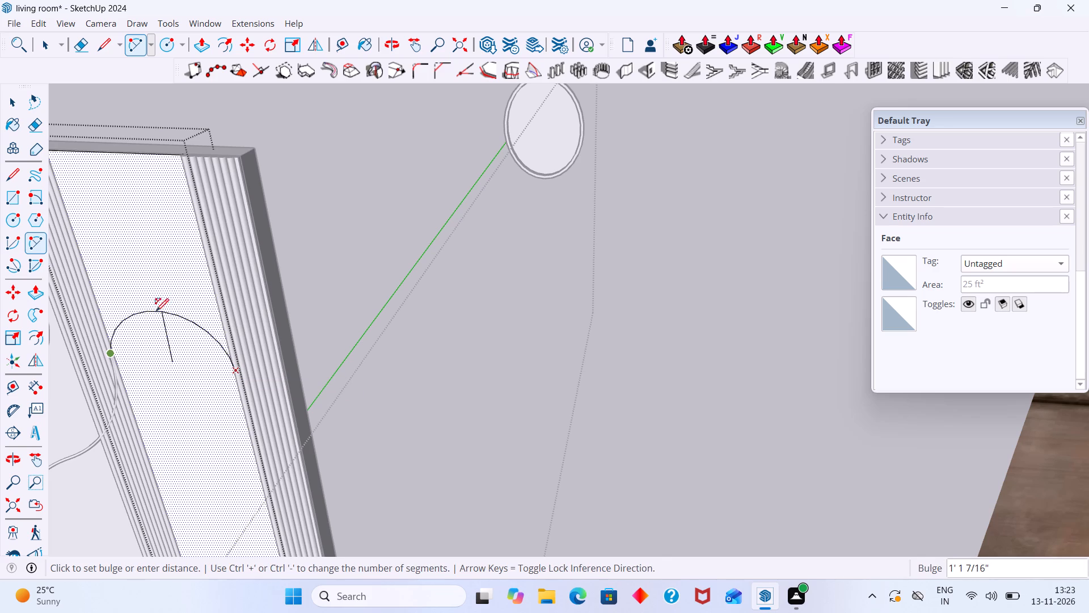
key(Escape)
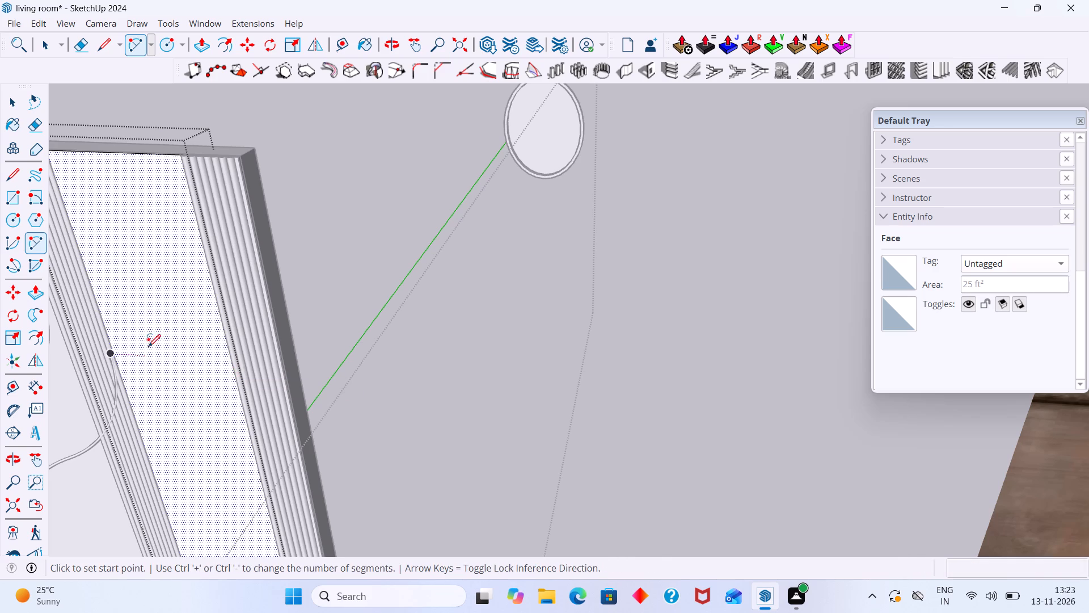
Draw a two-point arc with a bulge of about 11 3/4" across the plain panel between the two fluted columns.
scroll(177, 360, down, 19)
key(space)
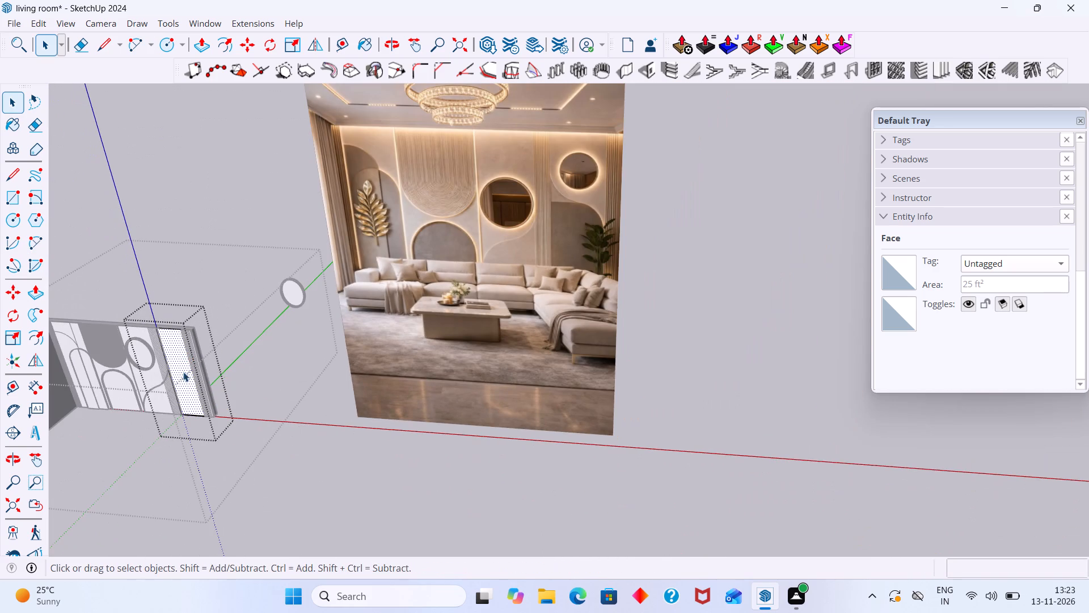
shift+middle_drag(188, 375, 217, 391)
middle_drag(196, 415, 285, 376)
shift+middle_drag(281, 391, 301, 365)
key(a)
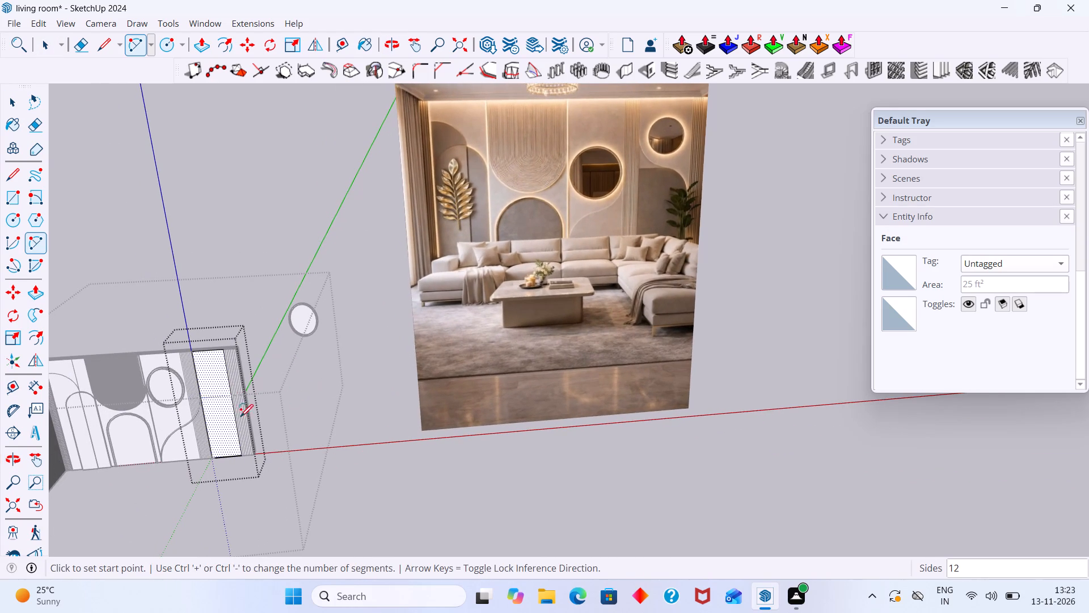
scroll(202, 405, up, 6)
scroll(203, 391, down, 5)
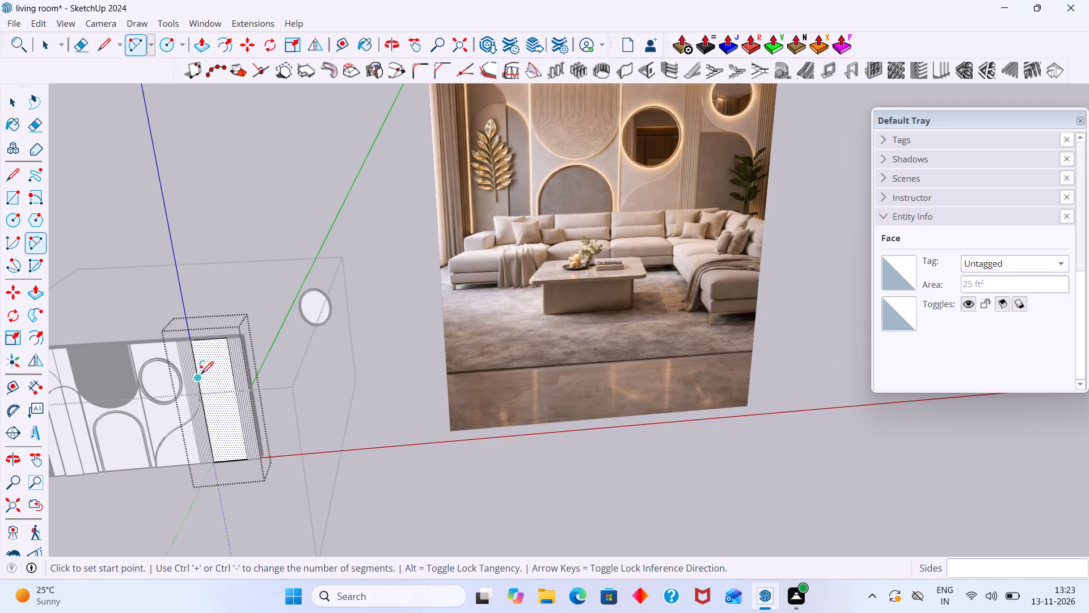
click(200, 375)
scroll(228, 375, up, 5)
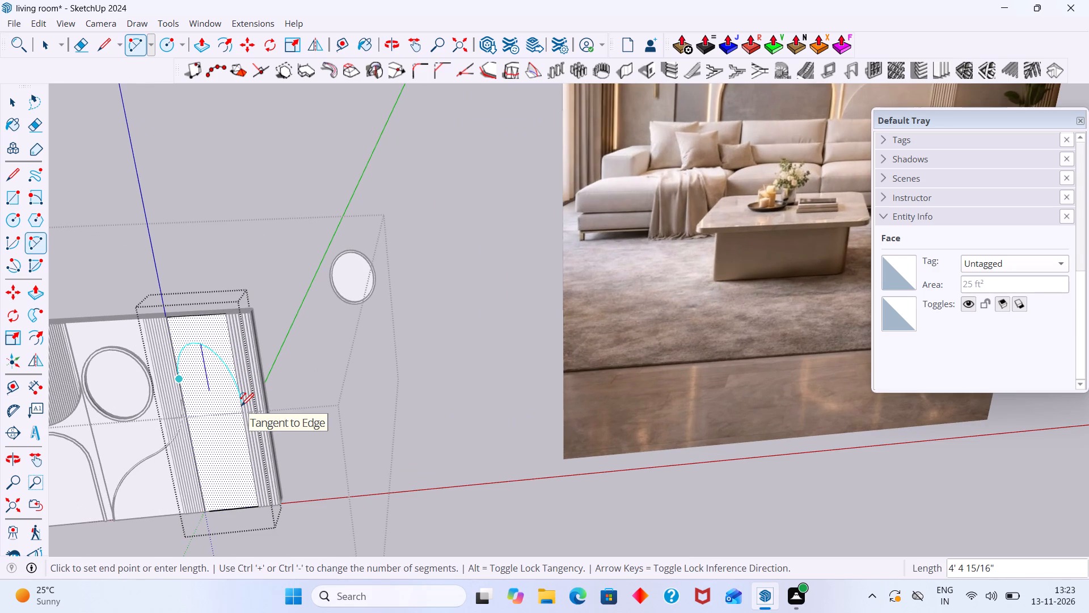
scroll(235, 412, up, 11)
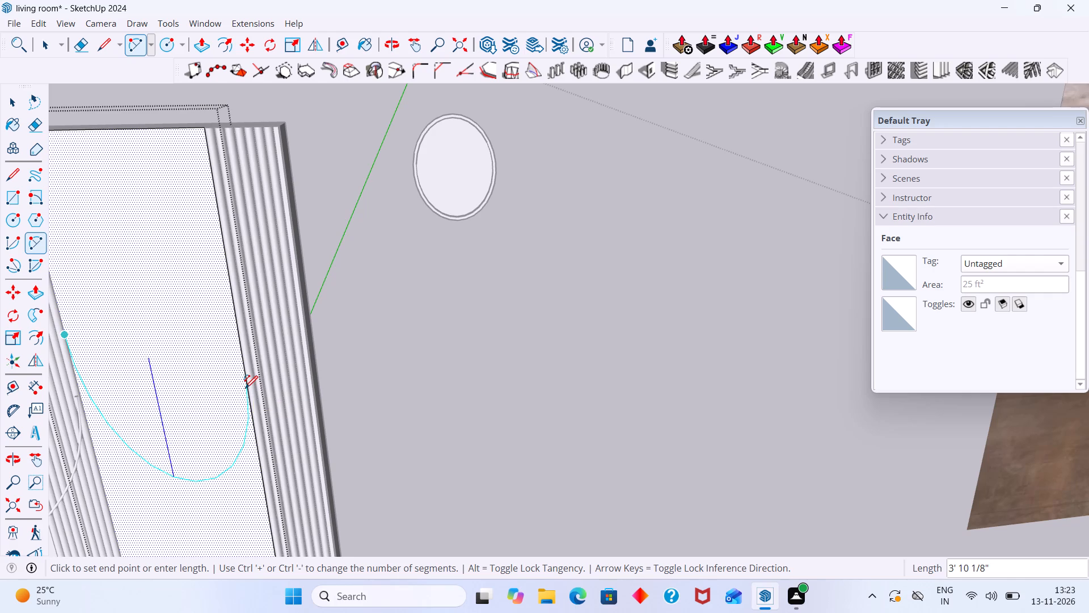
click(246, 388)
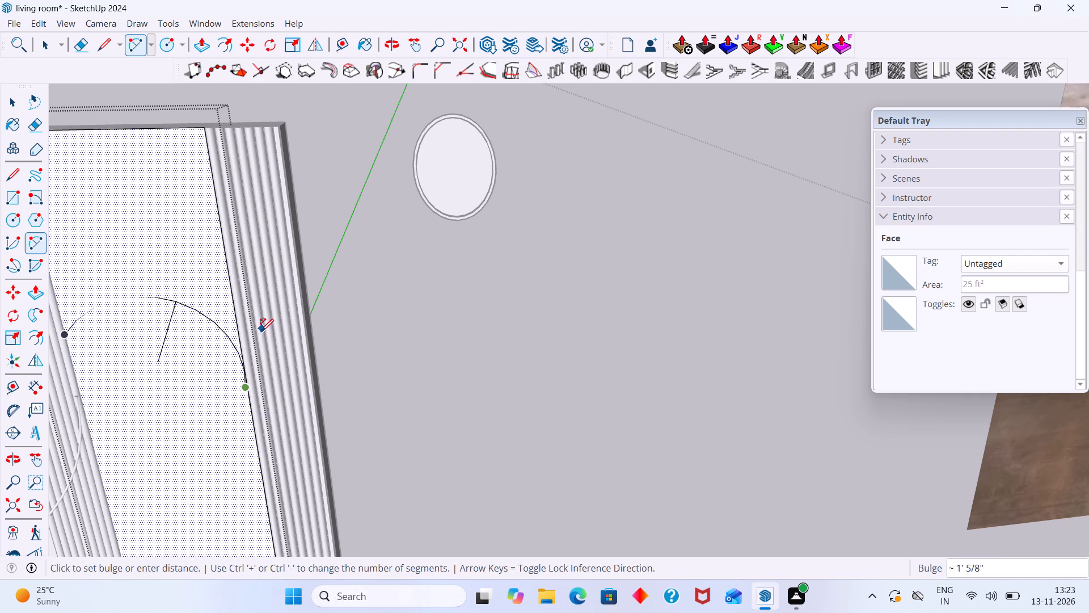
click(259, 334)
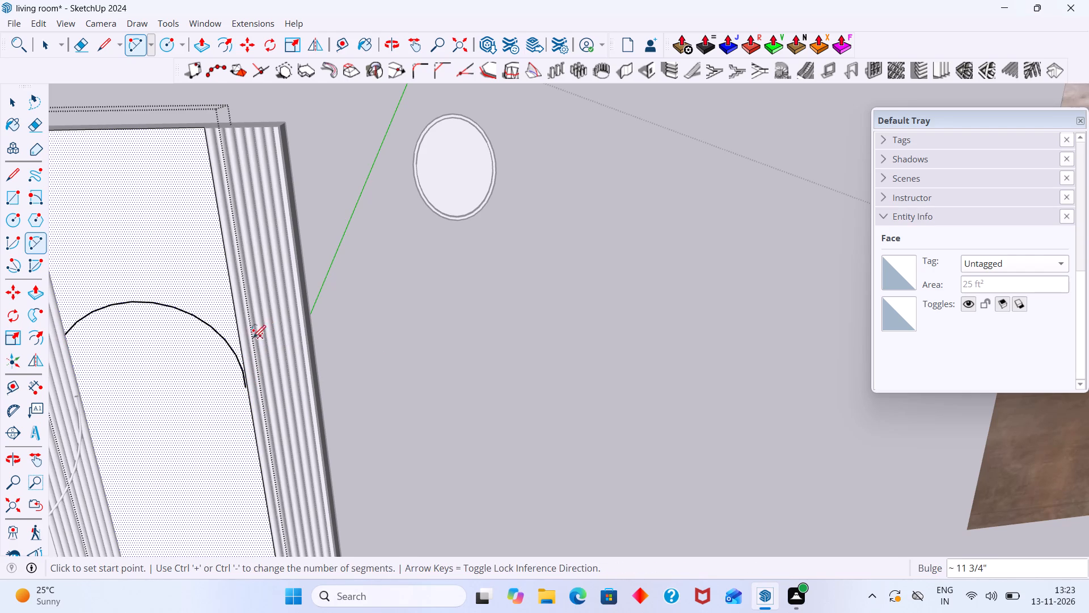
key(space)
scroll(231, 378, up, 10)
shift+middle_drag(250, 385, 285, 370)
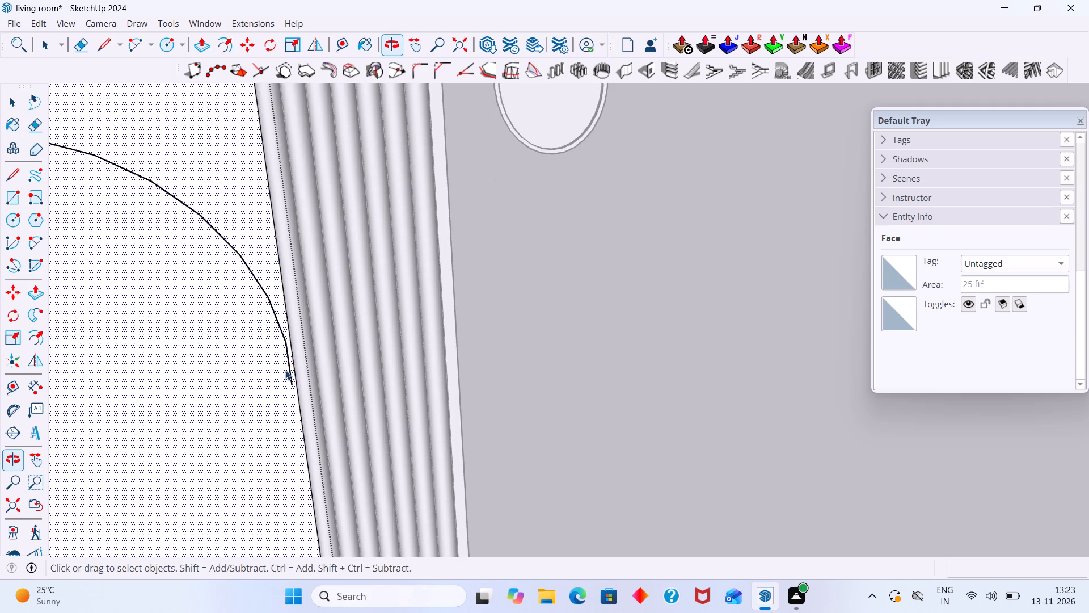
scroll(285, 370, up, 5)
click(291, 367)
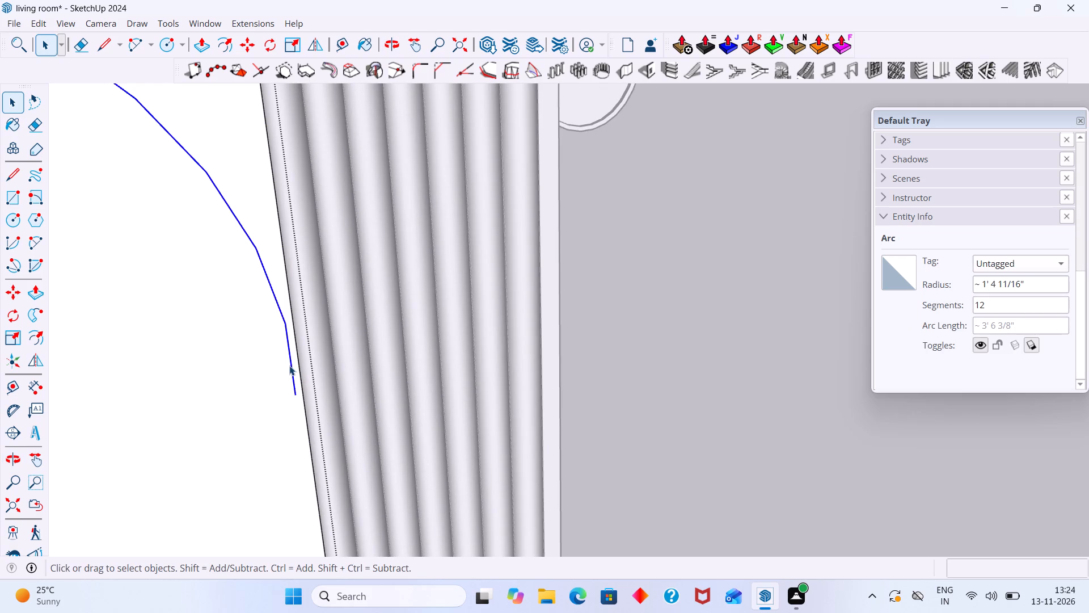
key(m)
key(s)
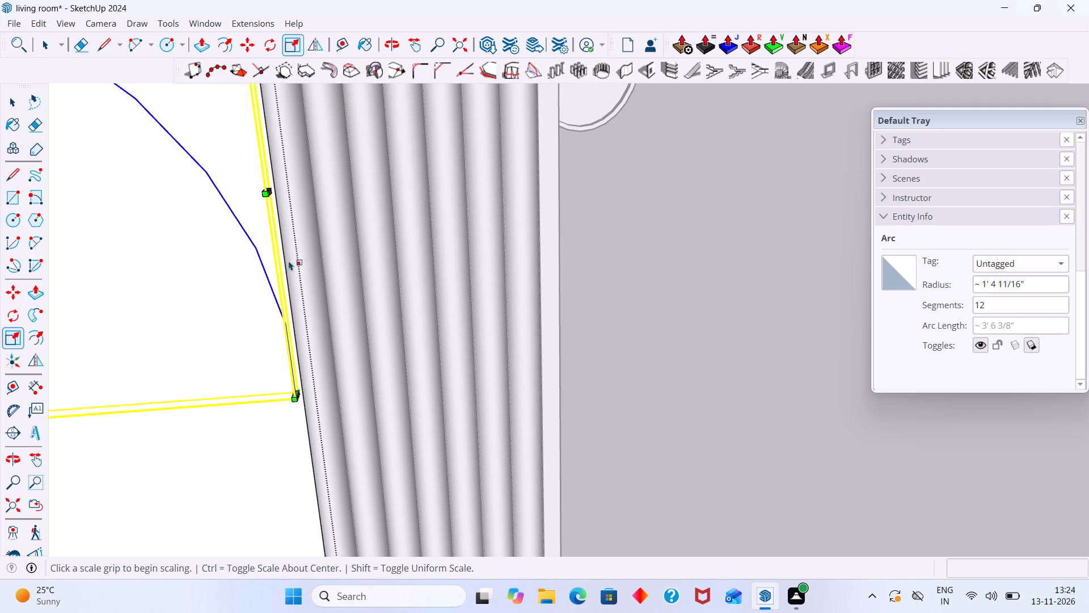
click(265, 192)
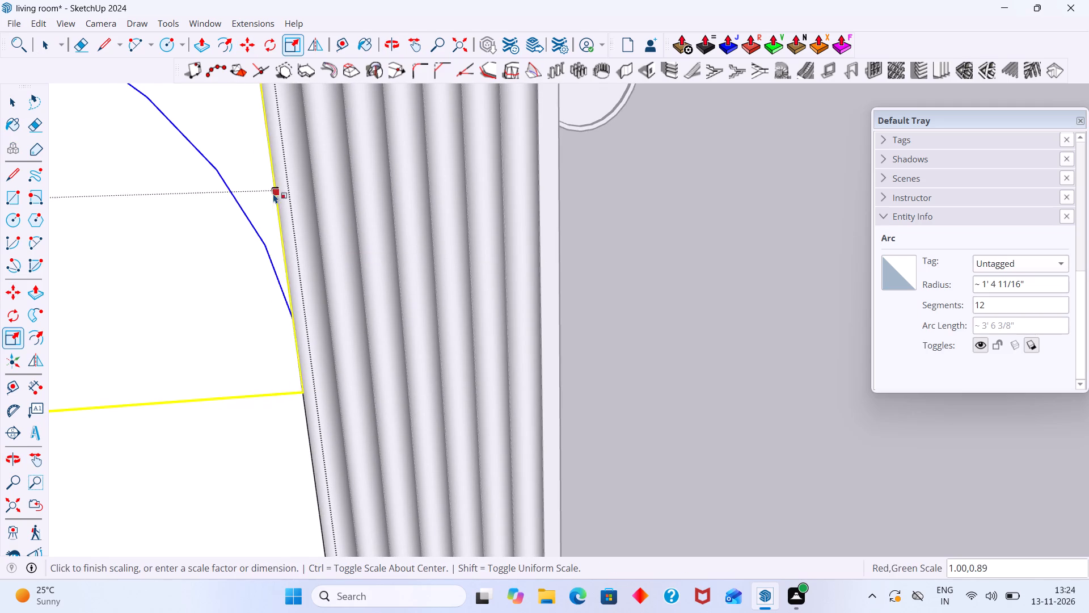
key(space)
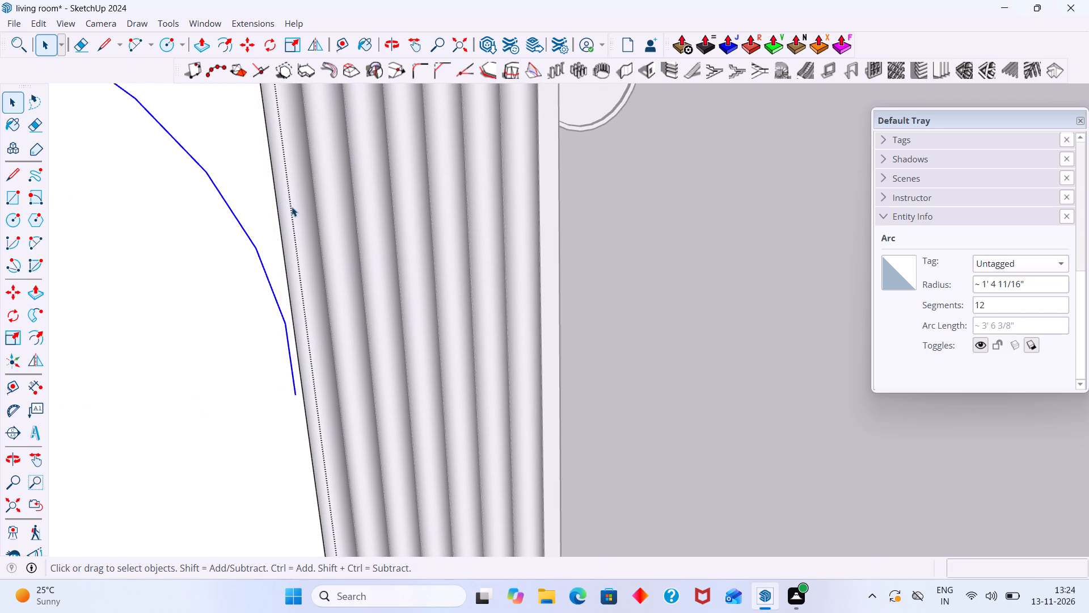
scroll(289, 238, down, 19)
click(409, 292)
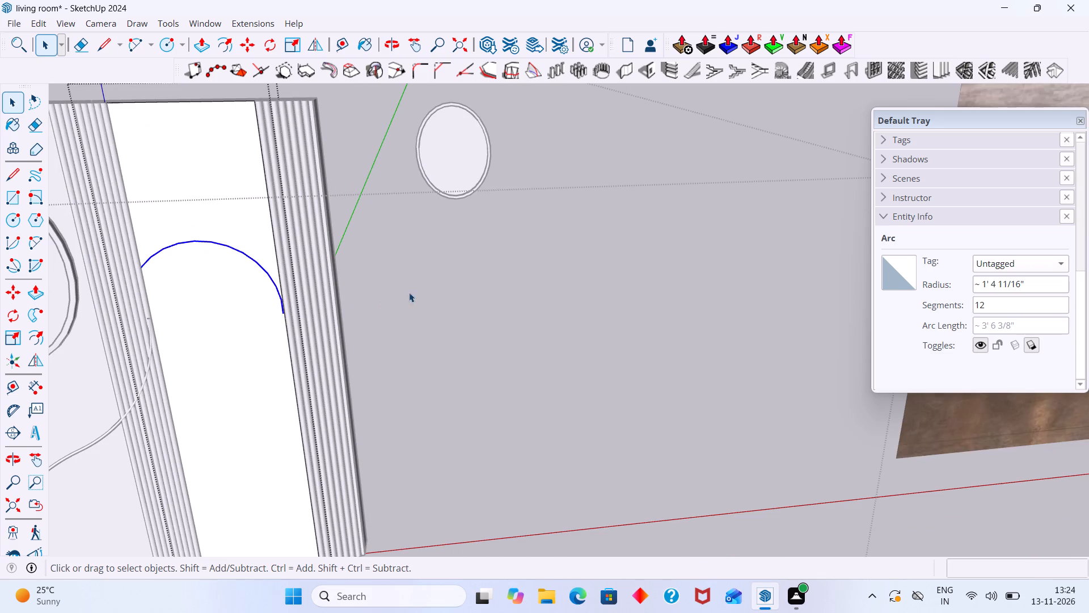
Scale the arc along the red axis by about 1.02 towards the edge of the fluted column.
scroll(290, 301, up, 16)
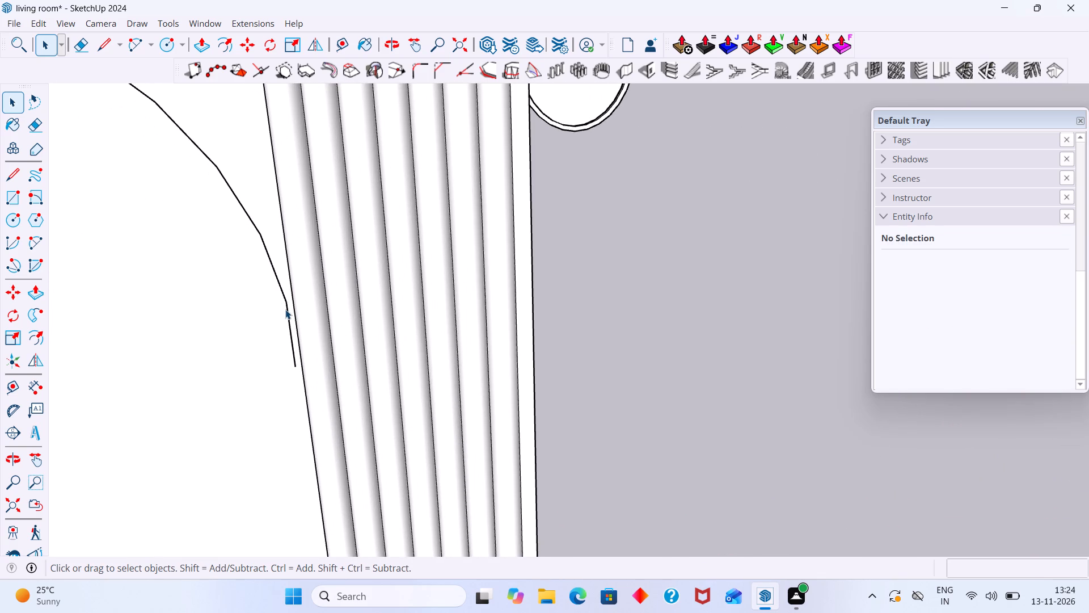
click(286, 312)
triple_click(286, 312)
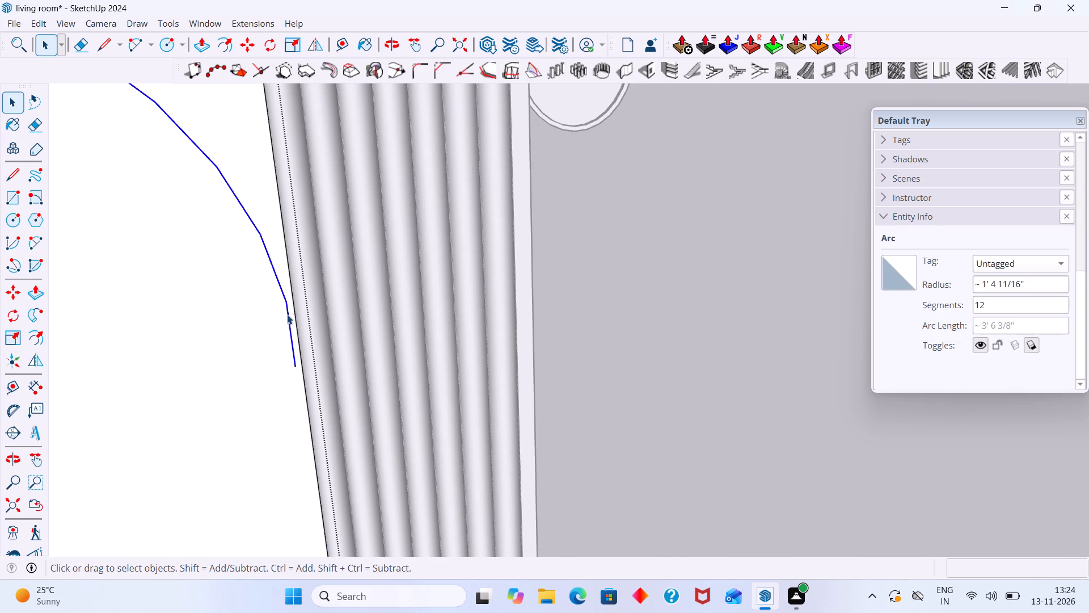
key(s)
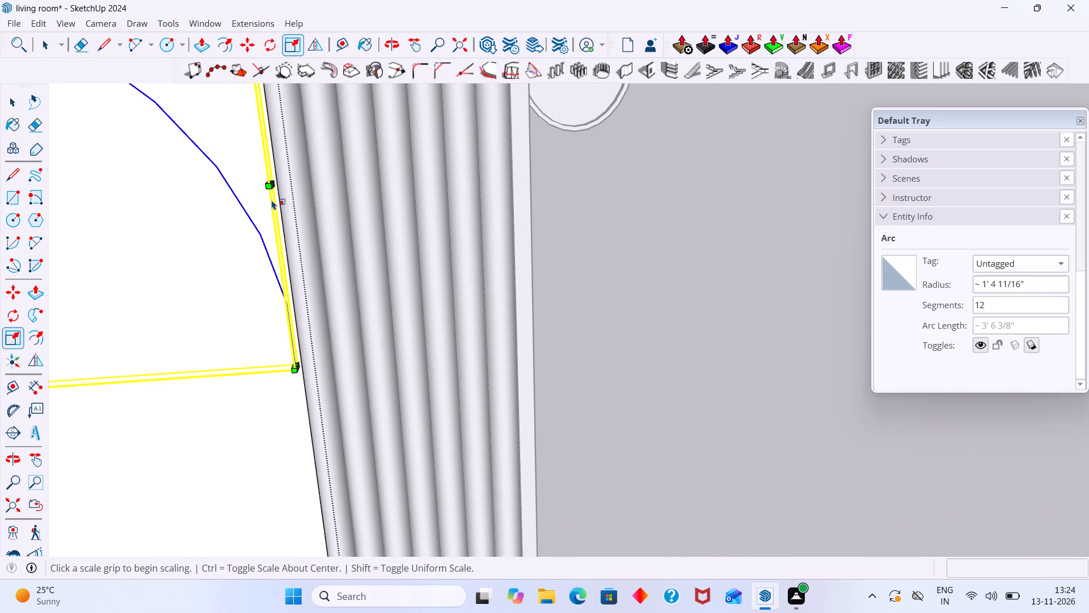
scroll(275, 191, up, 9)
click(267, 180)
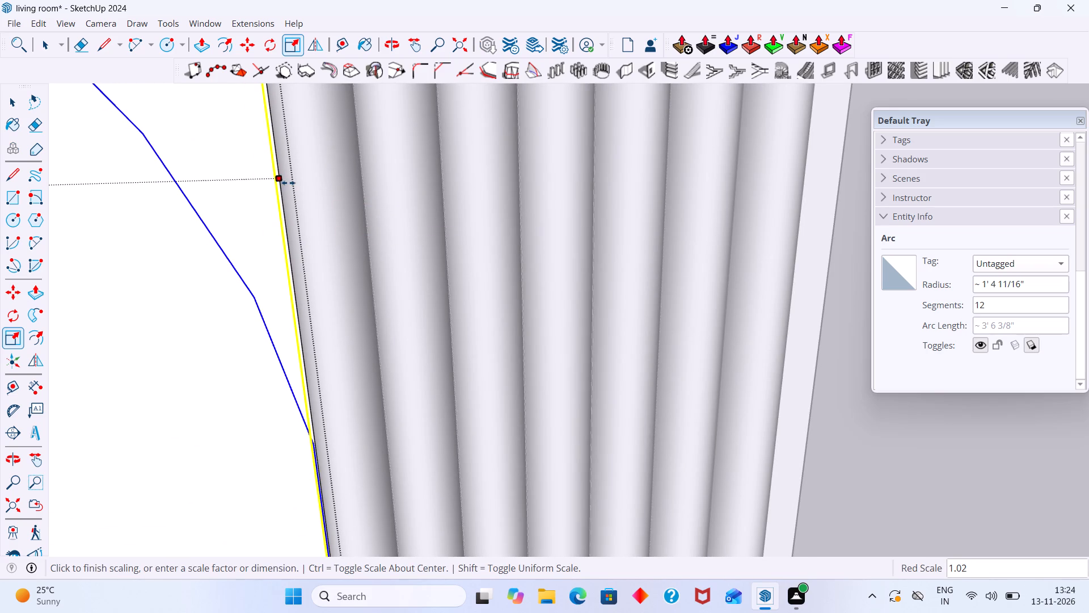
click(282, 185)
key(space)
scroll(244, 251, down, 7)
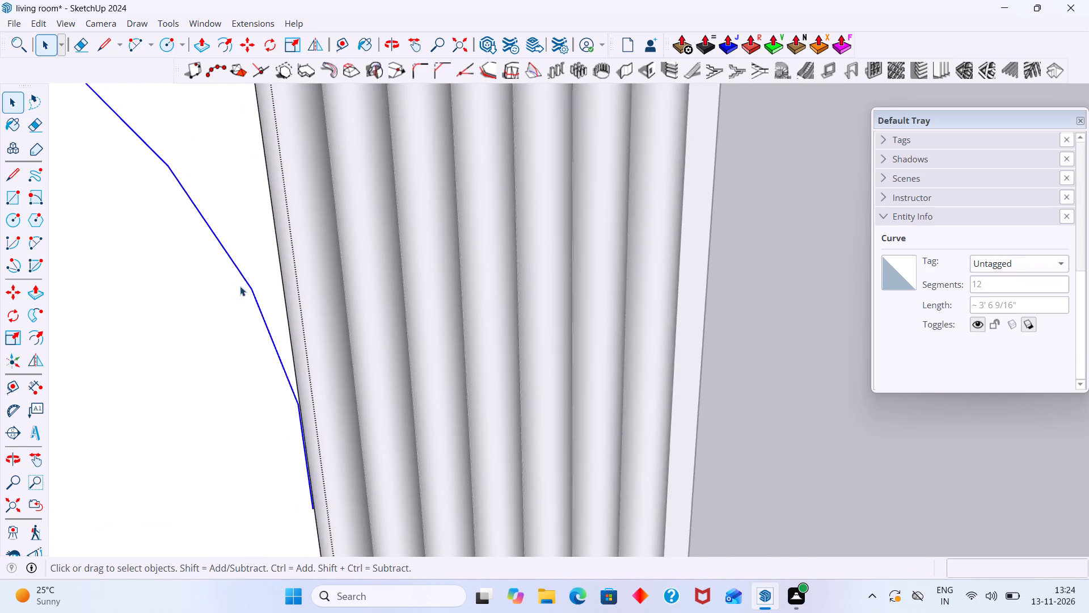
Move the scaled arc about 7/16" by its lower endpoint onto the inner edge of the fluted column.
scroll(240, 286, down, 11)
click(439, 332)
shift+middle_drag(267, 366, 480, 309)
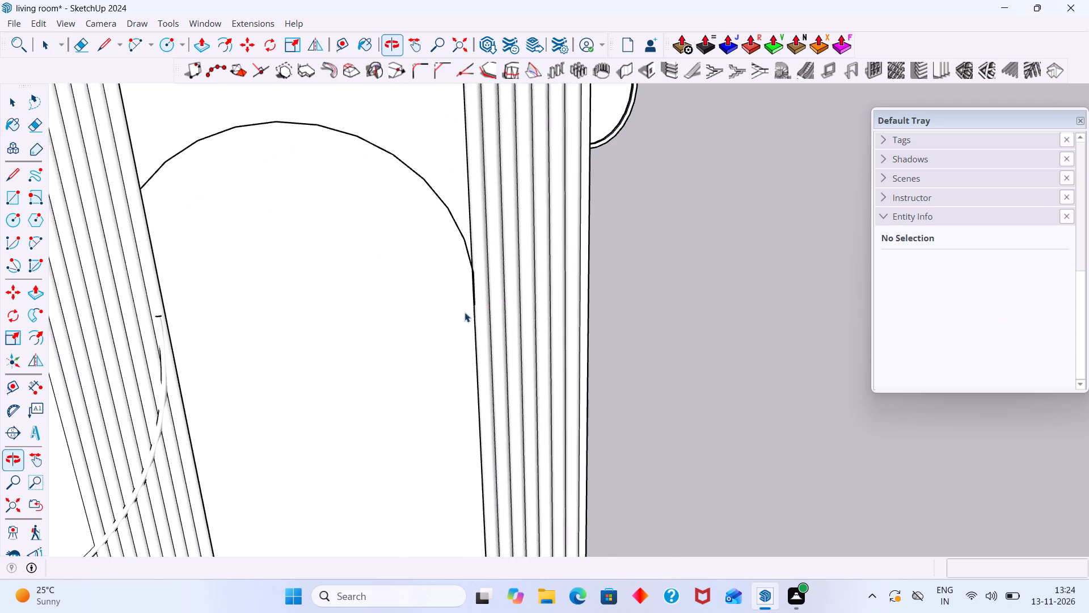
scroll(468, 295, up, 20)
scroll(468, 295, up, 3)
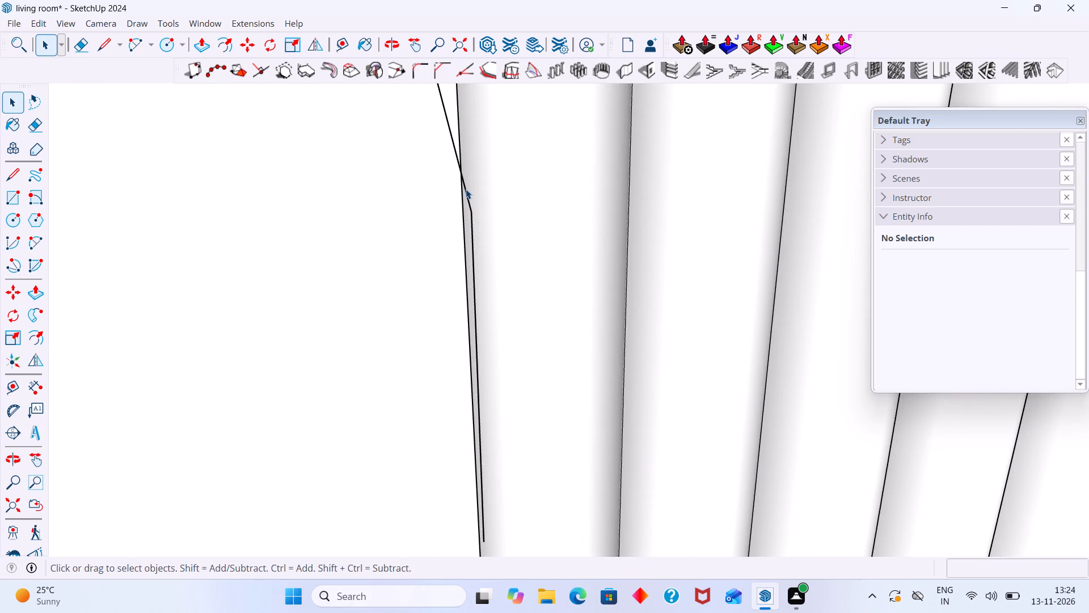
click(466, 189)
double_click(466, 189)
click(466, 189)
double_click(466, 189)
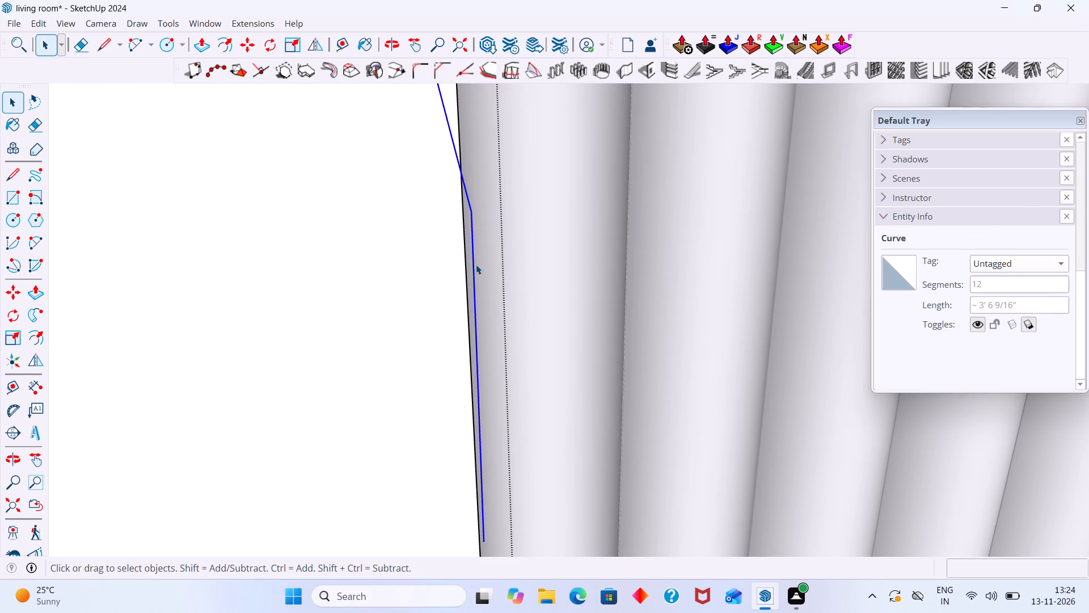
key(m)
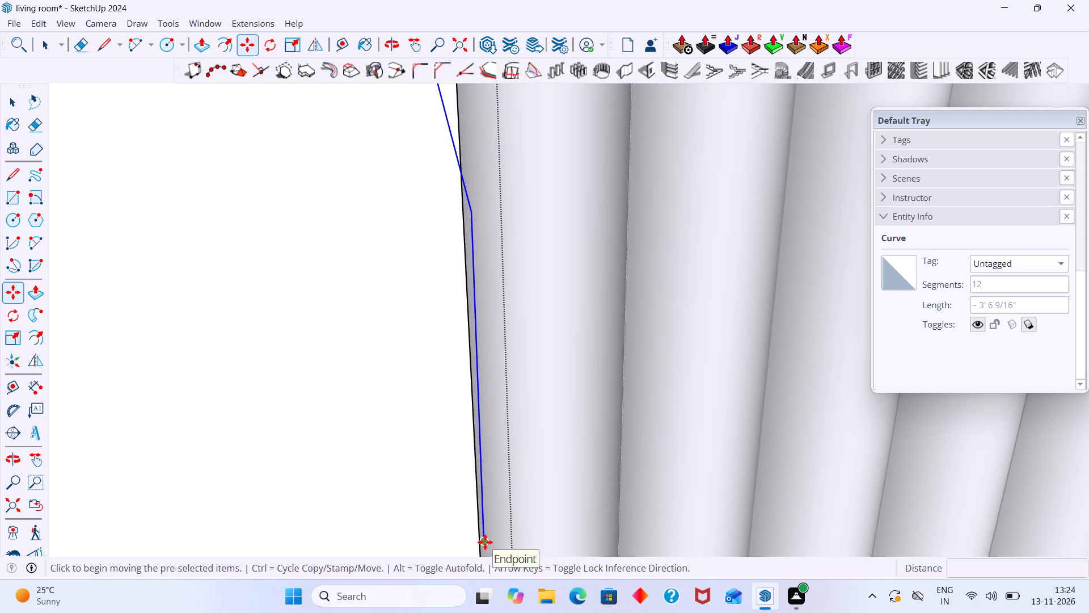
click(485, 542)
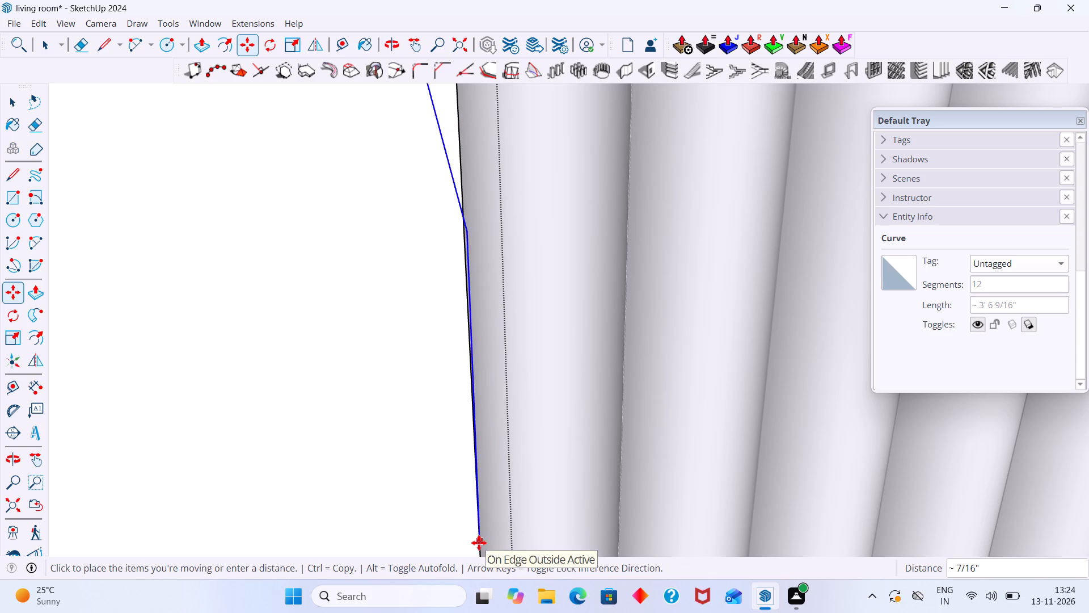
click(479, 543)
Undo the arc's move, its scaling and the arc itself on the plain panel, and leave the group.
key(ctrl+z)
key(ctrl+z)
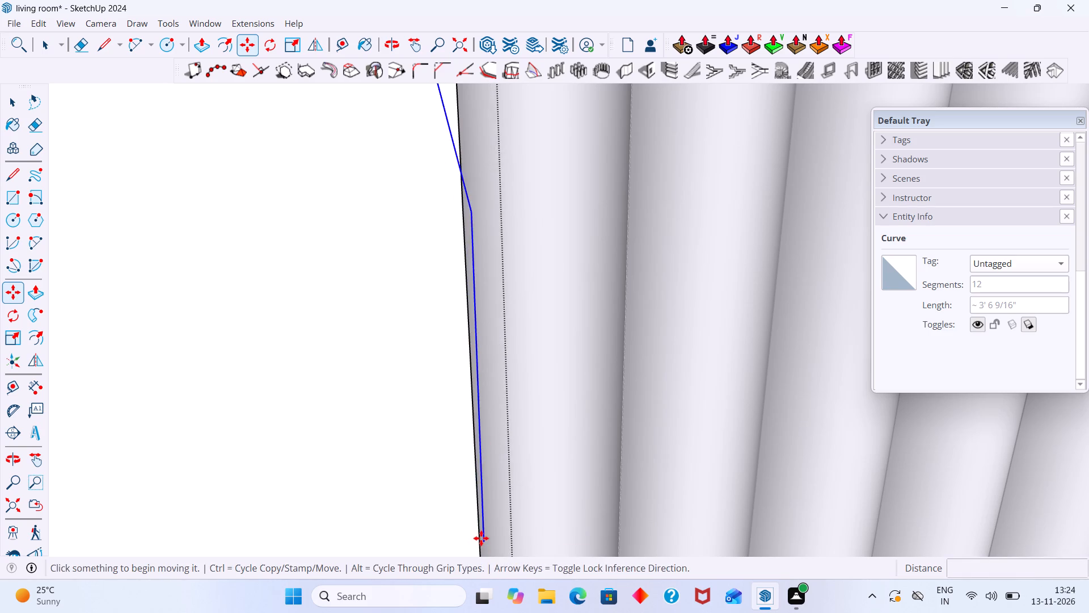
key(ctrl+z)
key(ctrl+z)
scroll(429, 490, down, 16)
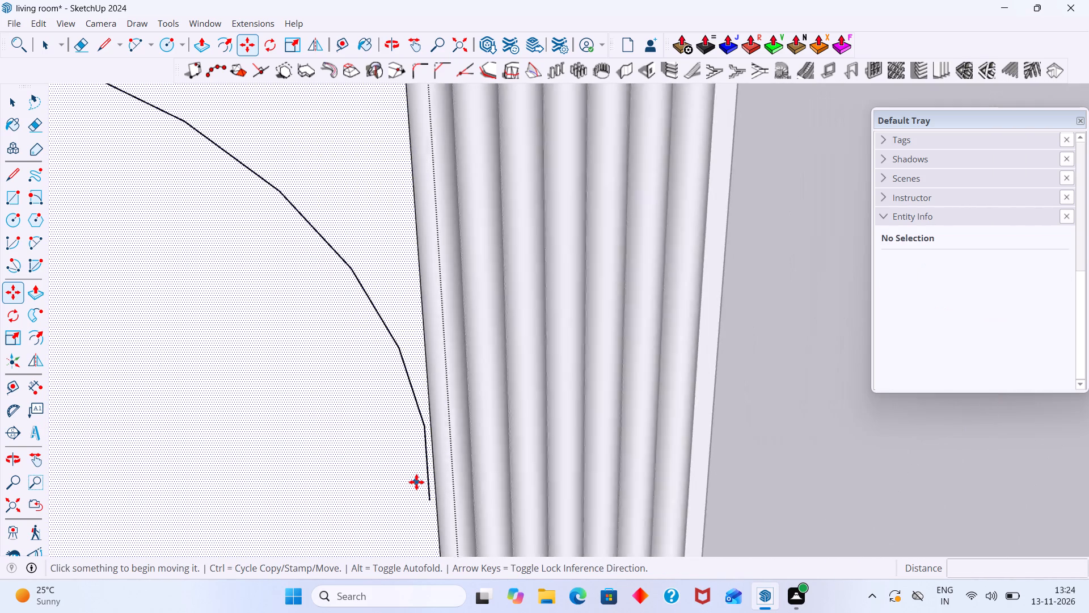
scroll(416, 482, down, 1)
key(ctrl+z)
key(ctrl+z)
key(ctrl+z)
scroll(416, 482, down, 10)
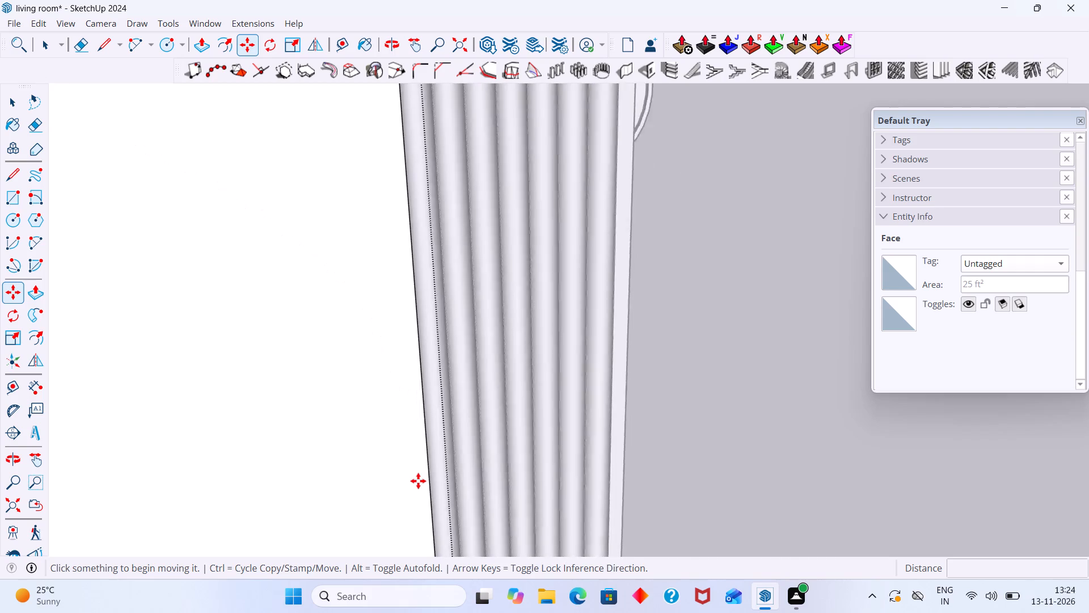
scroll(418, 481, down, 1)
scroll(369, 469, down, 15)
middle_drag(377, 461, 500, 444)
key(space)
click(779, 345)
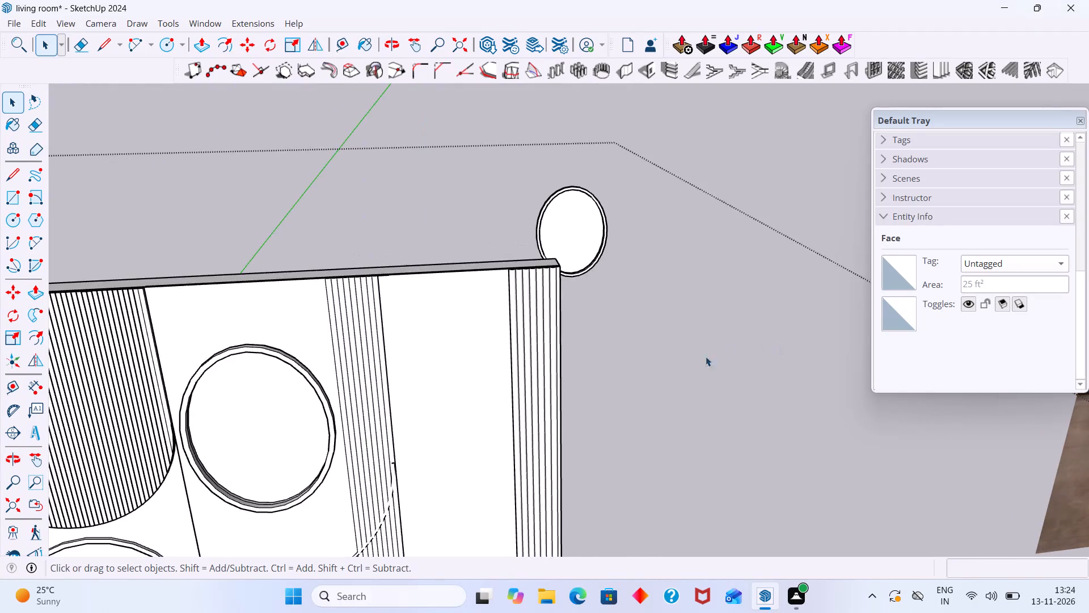
Reopen the group containing the plain panel between the two fluted columns and select the panel's face.
scroll(640, 366, down, 2)
scroll(522, 378, down, 6)
middle_drag(522, 404, 395, 436)
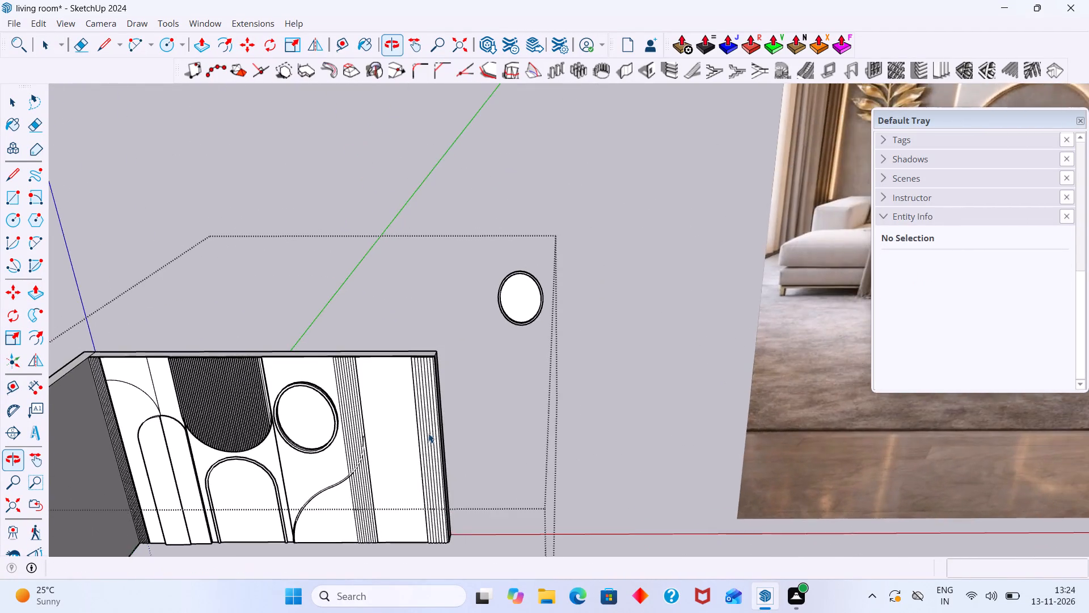
scroll(429, 430, up, 1)
scroll(429, 430, down, 7)
middle_drag(440, 442, 358, 443)
scroll(385, 464, up, 6)
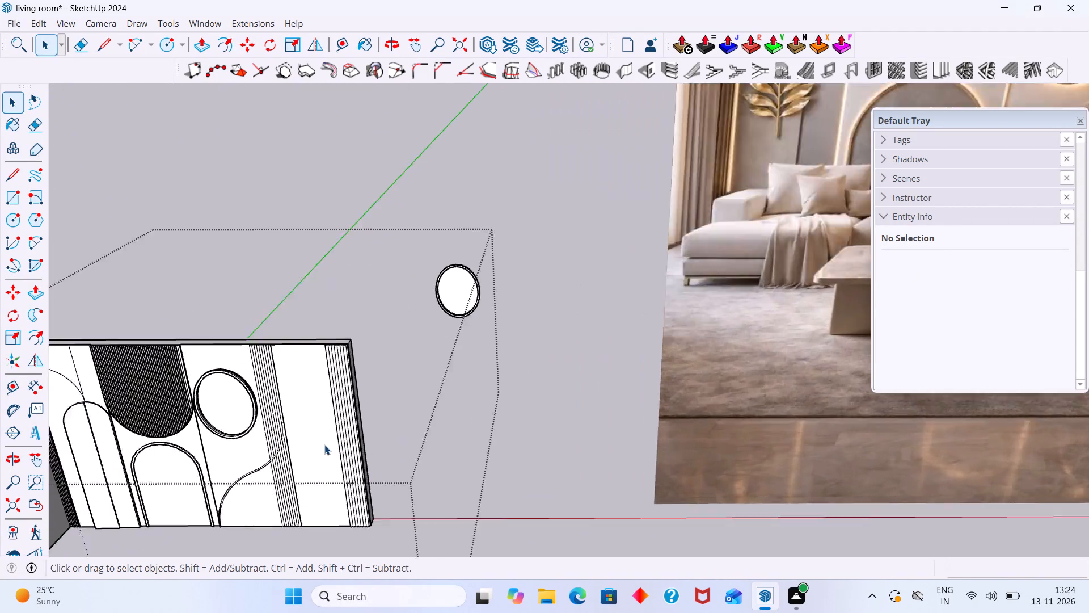
scroll(324, 445, up, 4)
double_click(318, 440)
scroll(318, 440, up, 3)
click(318, 440)
scroll(318, 440, down, 13)
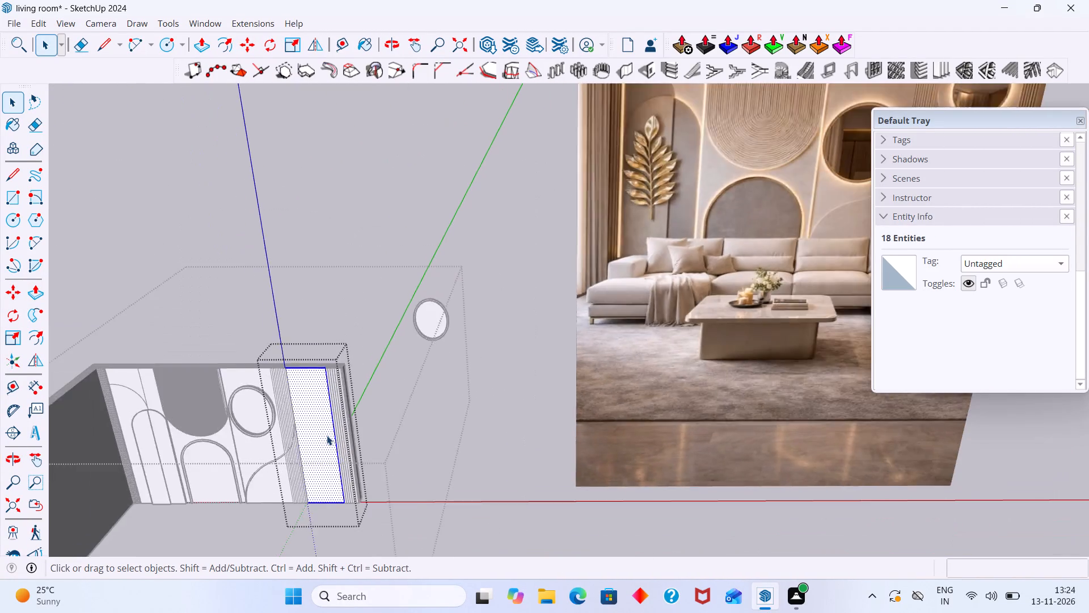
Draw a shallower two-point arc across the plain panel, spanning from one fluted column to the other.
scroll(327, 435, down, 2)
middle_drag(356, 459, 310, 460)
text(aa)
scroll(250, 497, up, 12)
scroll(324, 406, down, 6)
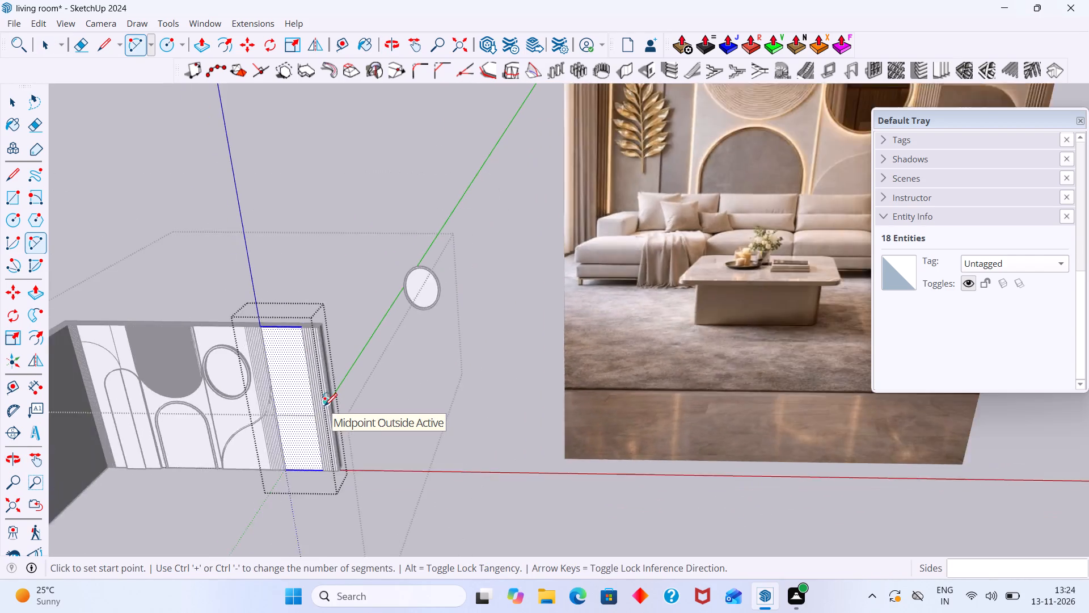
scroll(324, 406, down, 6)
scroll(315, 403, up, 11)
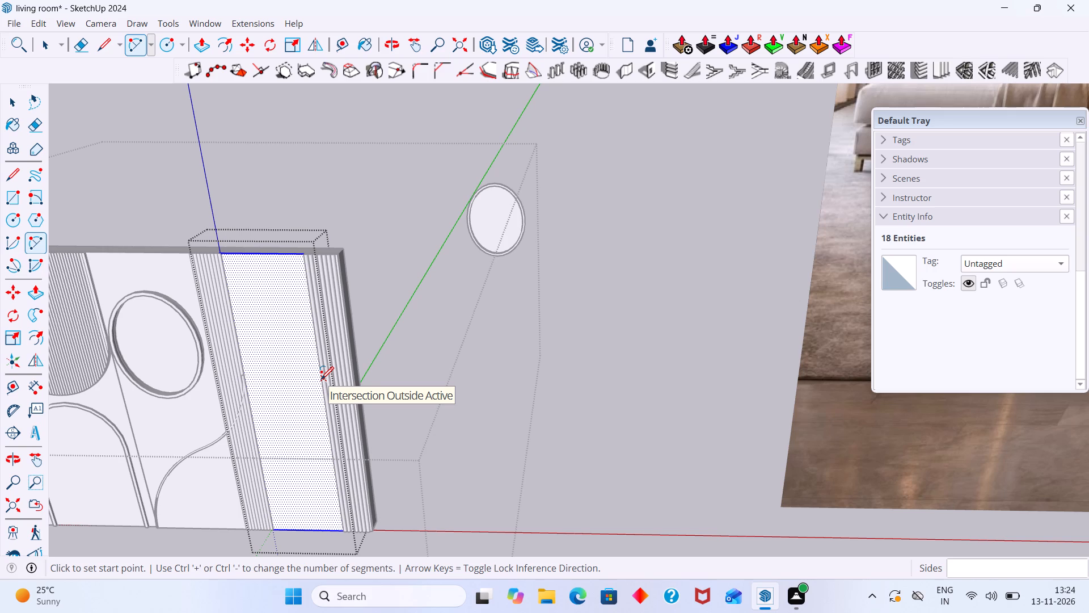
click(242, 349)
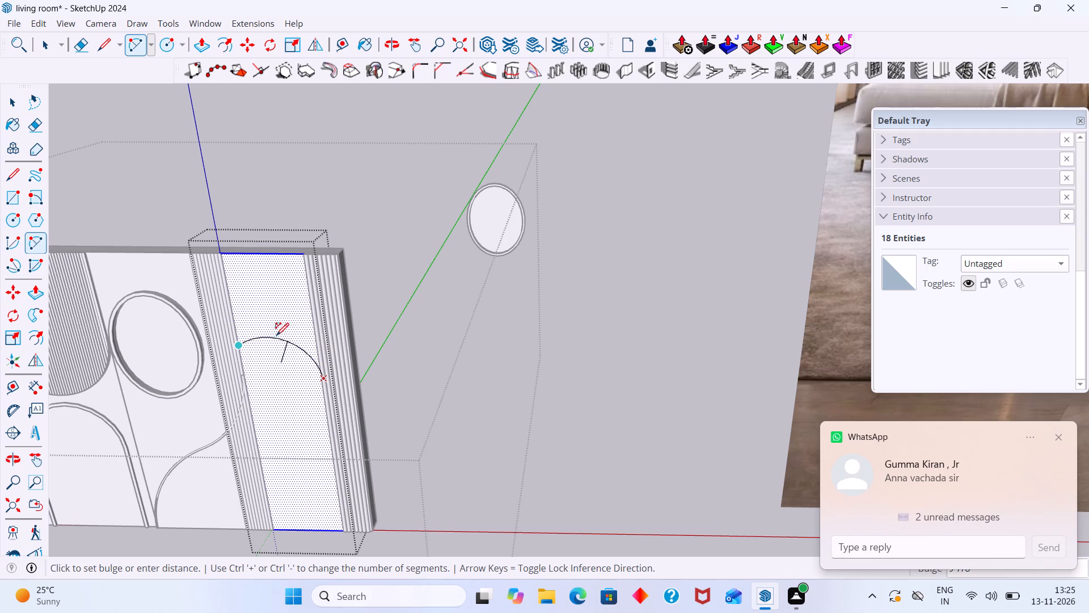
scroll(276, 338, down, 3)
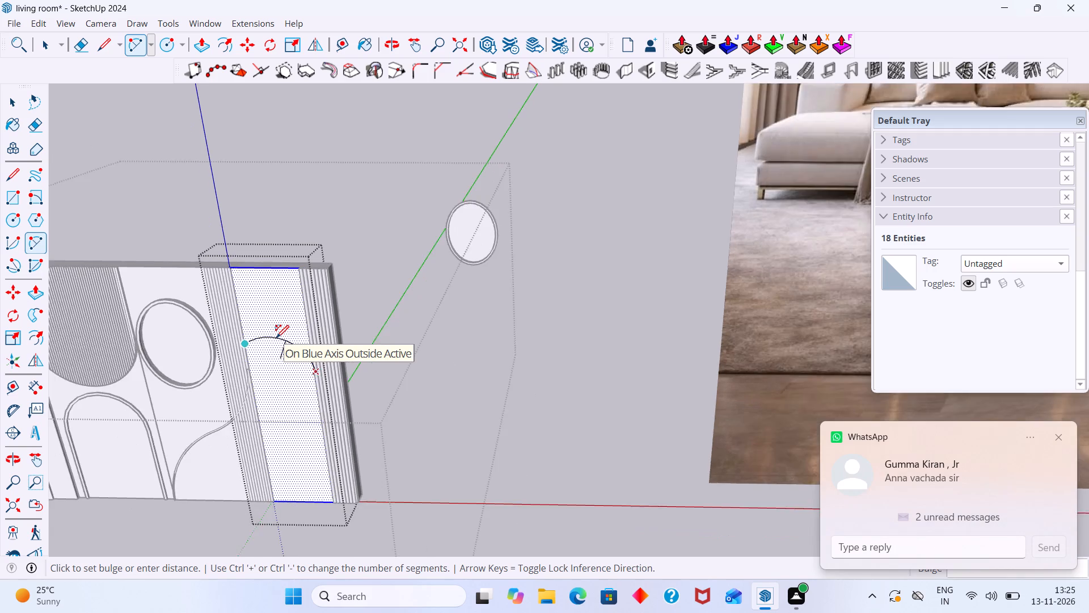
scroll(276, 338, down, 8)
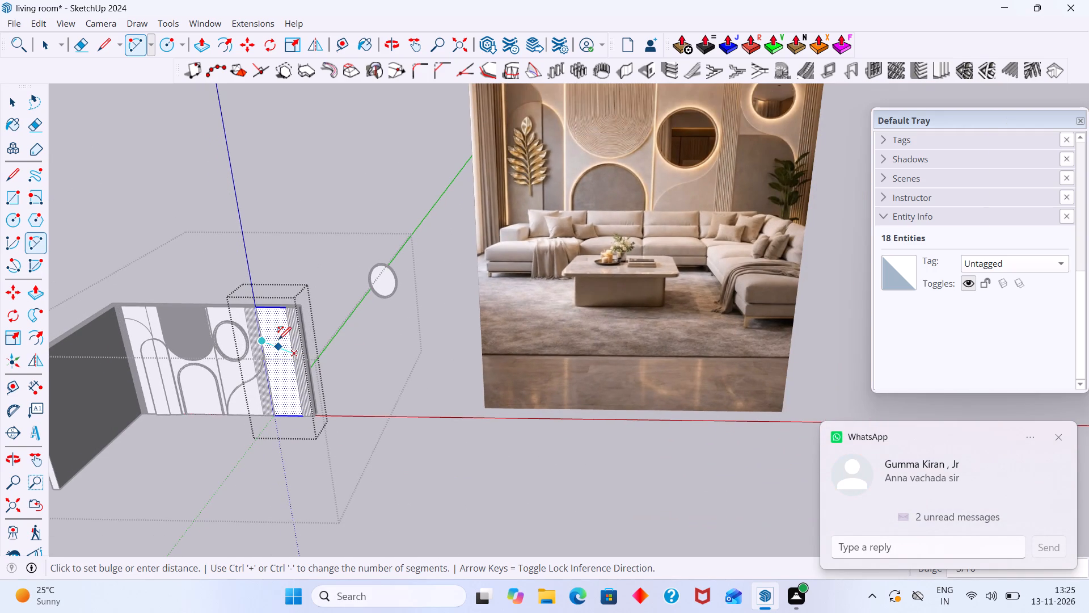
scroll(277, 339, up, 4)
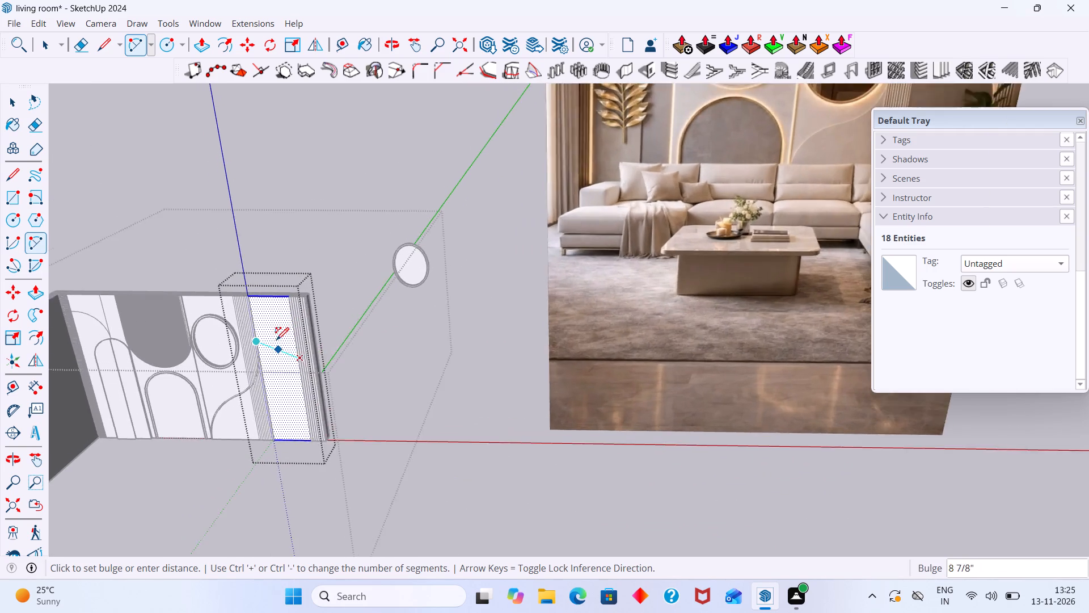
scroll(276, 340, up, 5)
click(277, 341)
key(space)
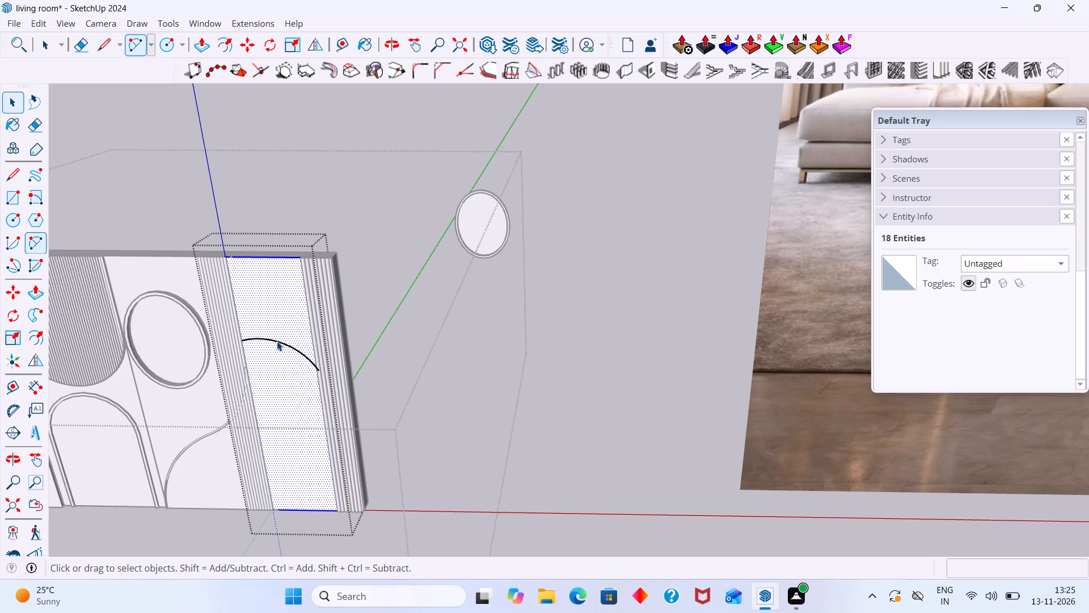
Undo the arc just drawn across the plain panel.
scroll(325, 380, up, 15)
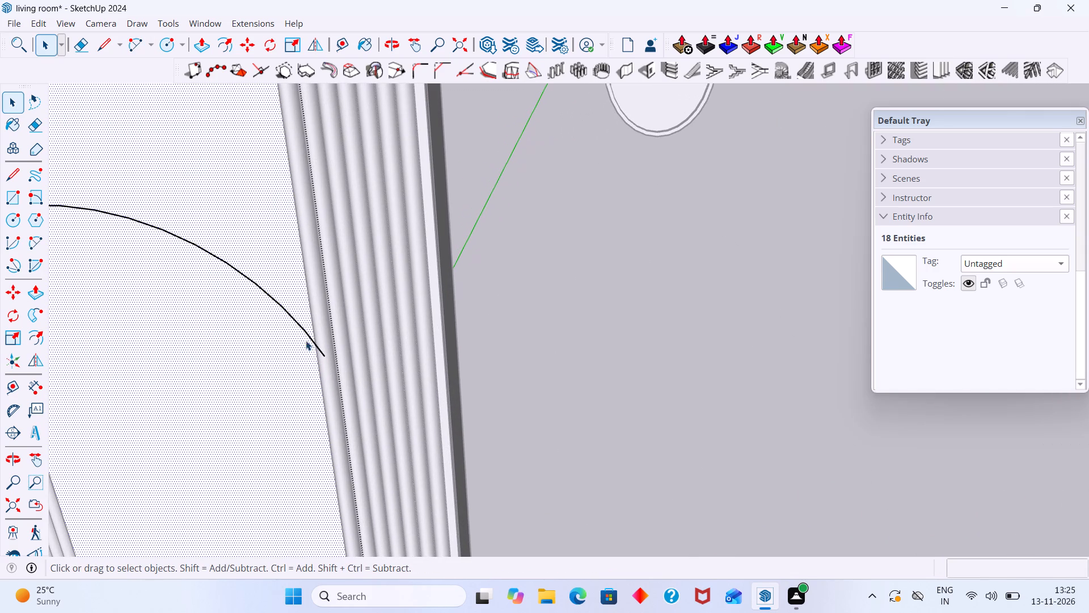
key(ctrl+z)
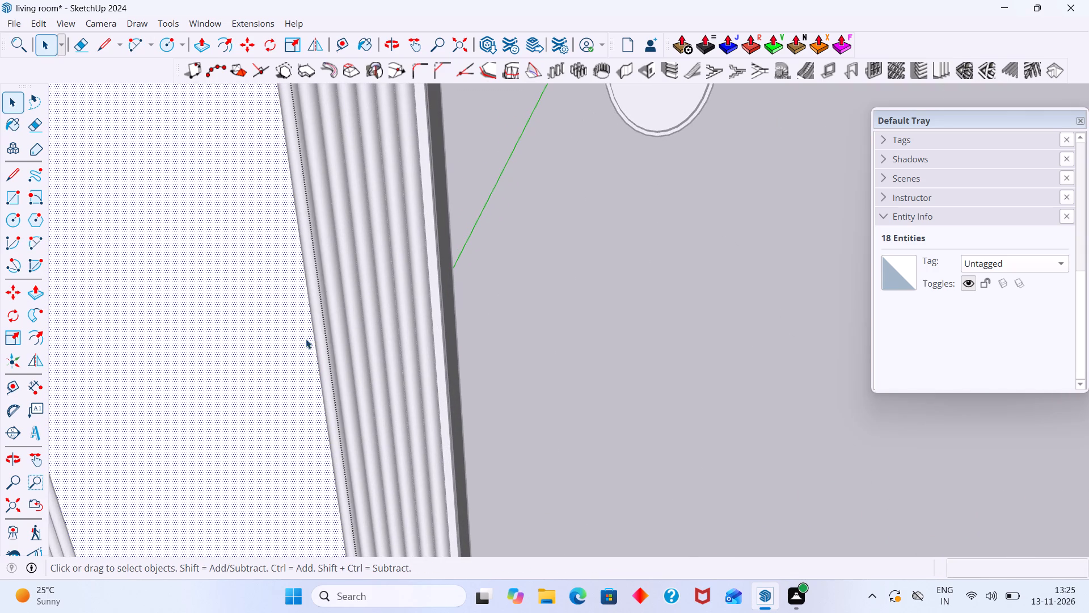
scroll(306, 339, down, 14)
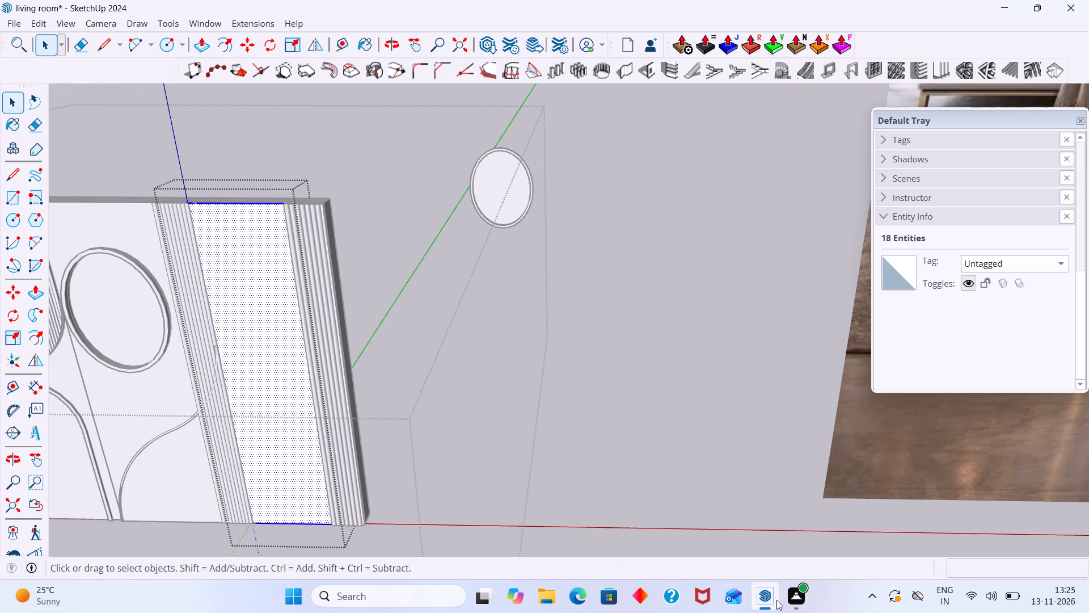
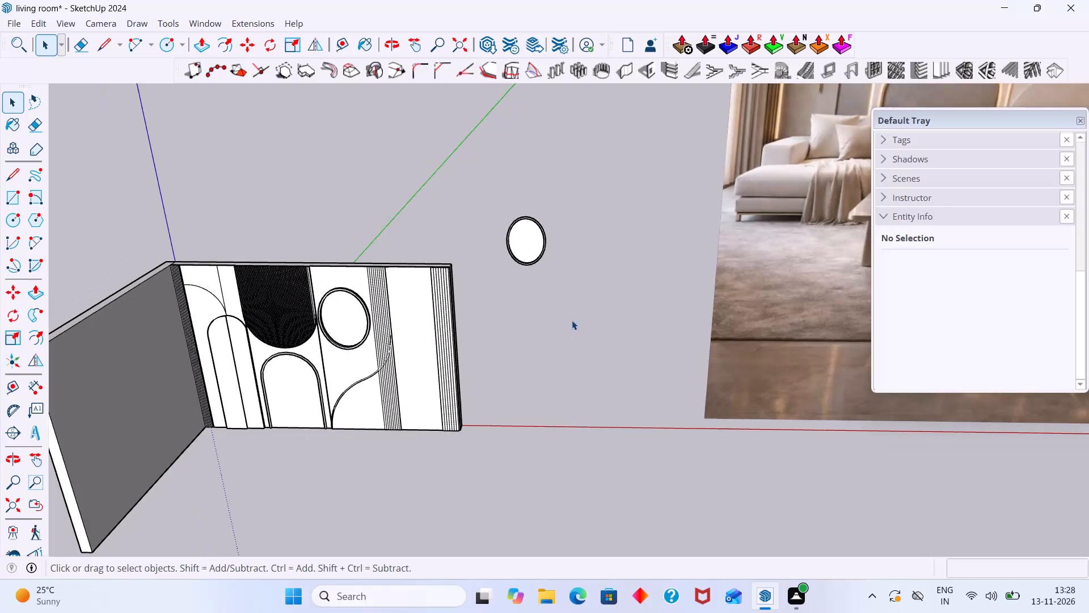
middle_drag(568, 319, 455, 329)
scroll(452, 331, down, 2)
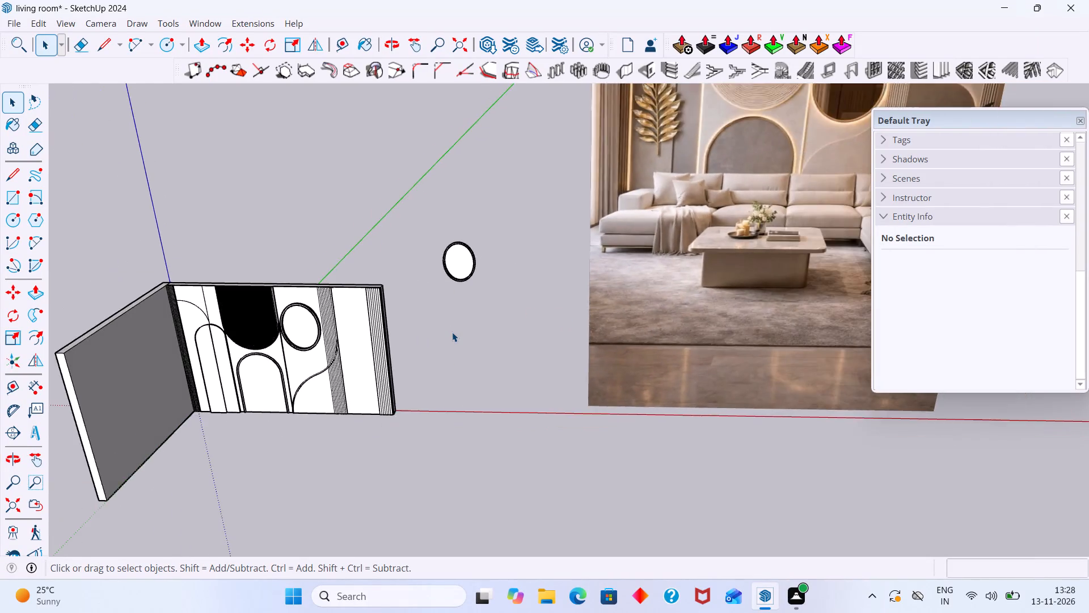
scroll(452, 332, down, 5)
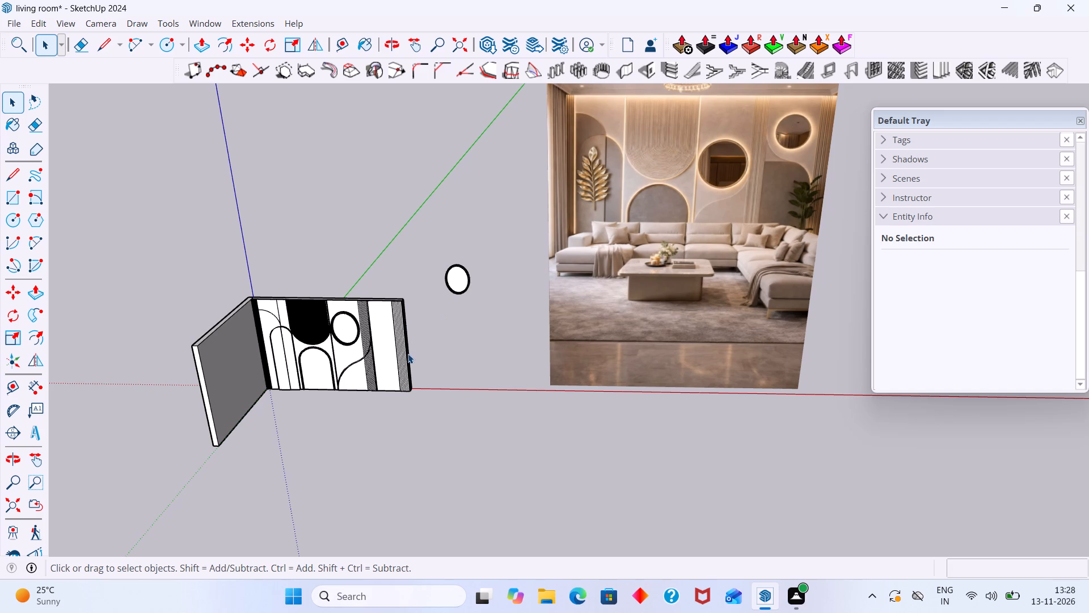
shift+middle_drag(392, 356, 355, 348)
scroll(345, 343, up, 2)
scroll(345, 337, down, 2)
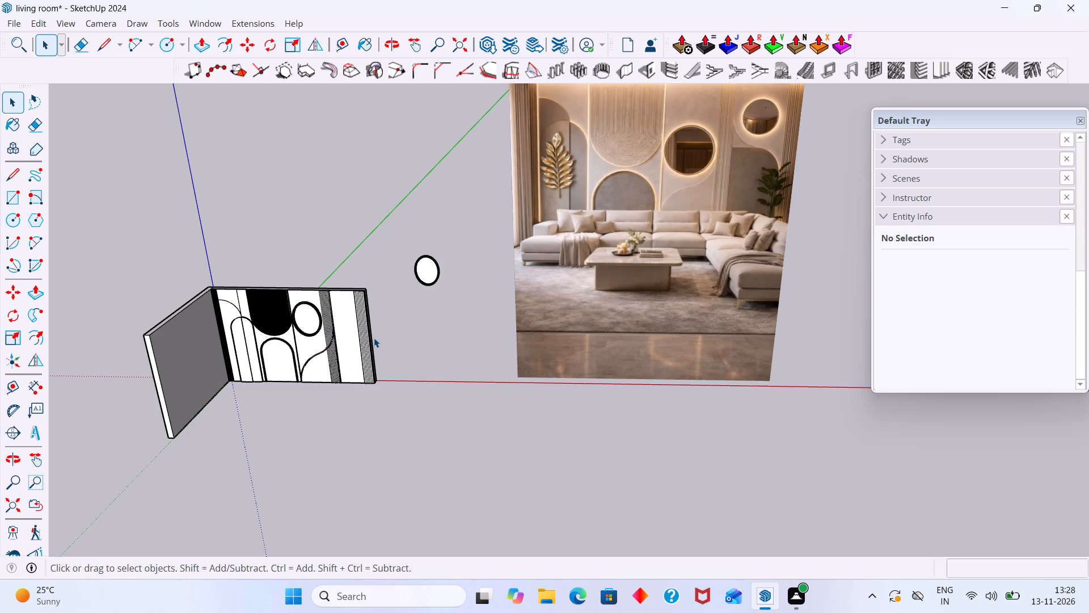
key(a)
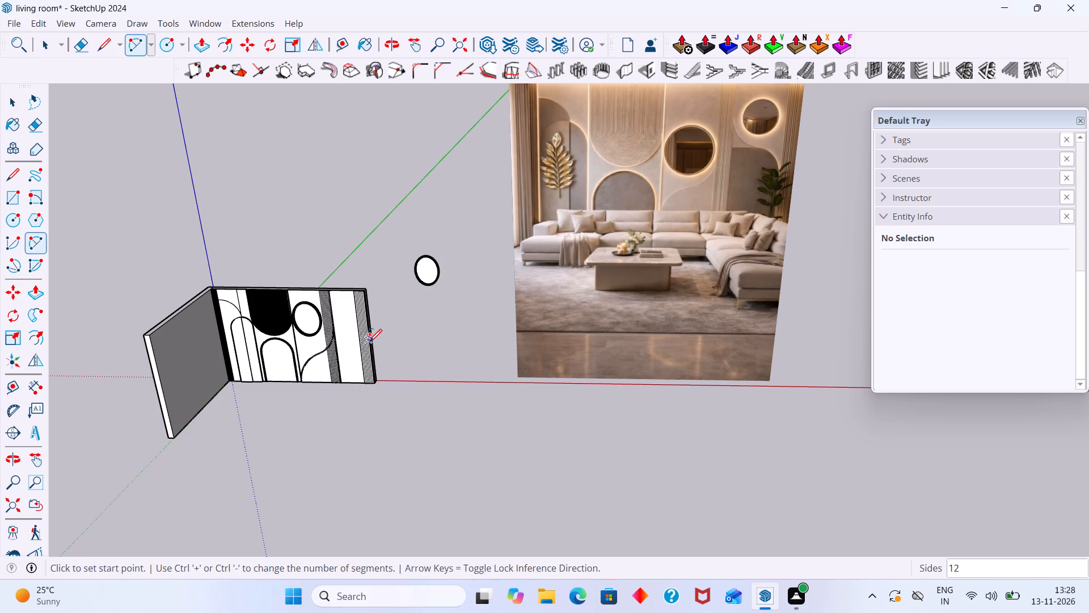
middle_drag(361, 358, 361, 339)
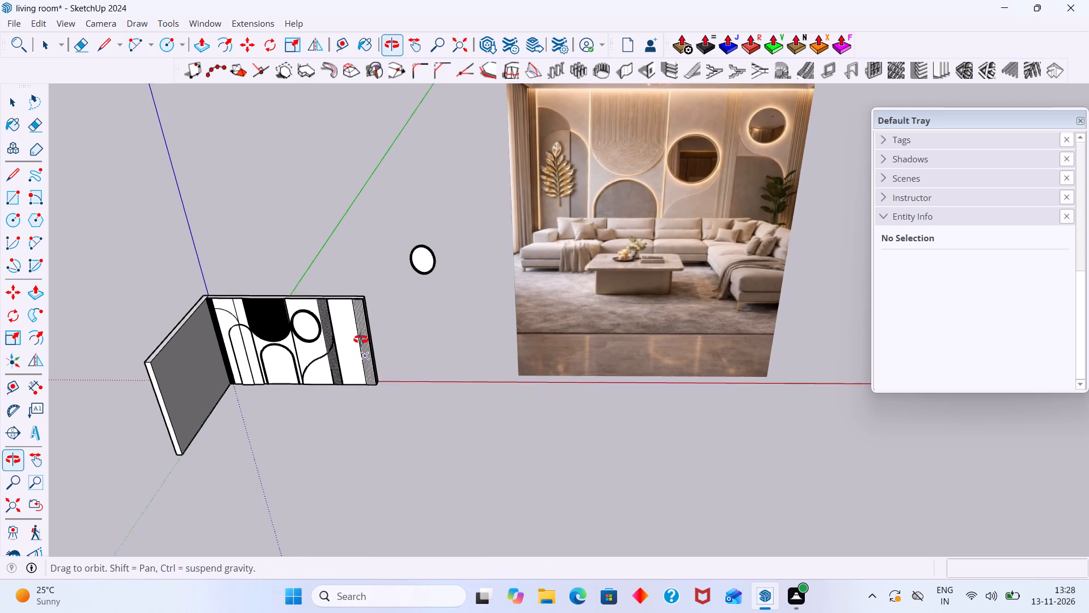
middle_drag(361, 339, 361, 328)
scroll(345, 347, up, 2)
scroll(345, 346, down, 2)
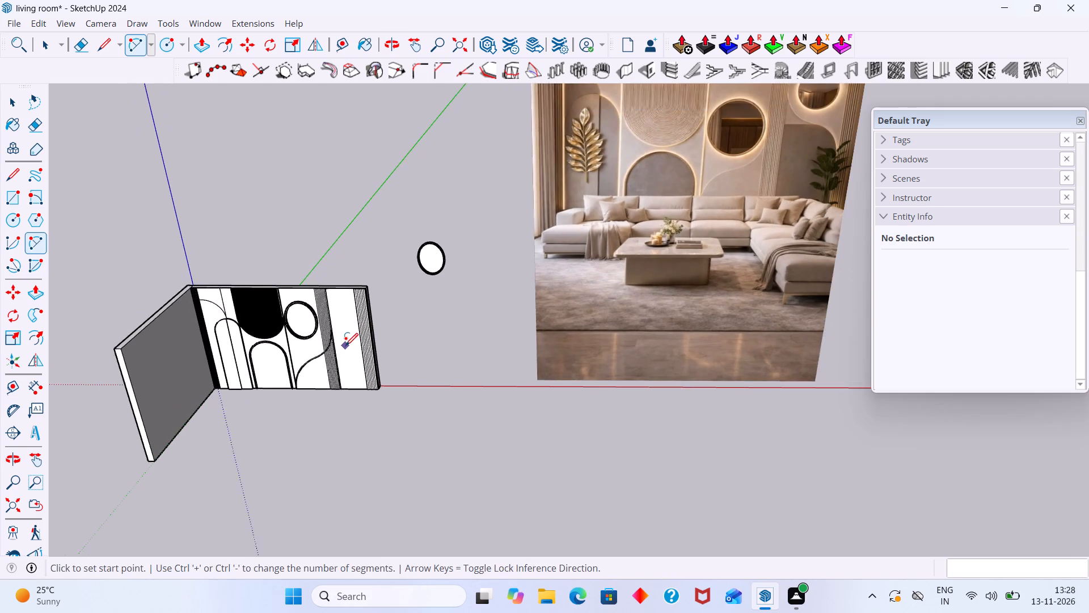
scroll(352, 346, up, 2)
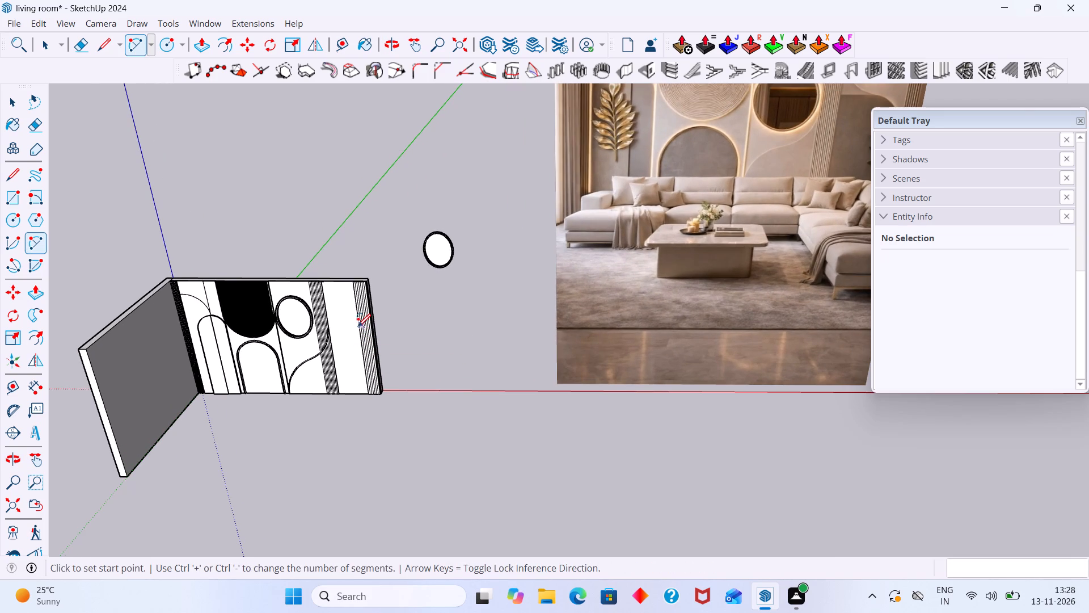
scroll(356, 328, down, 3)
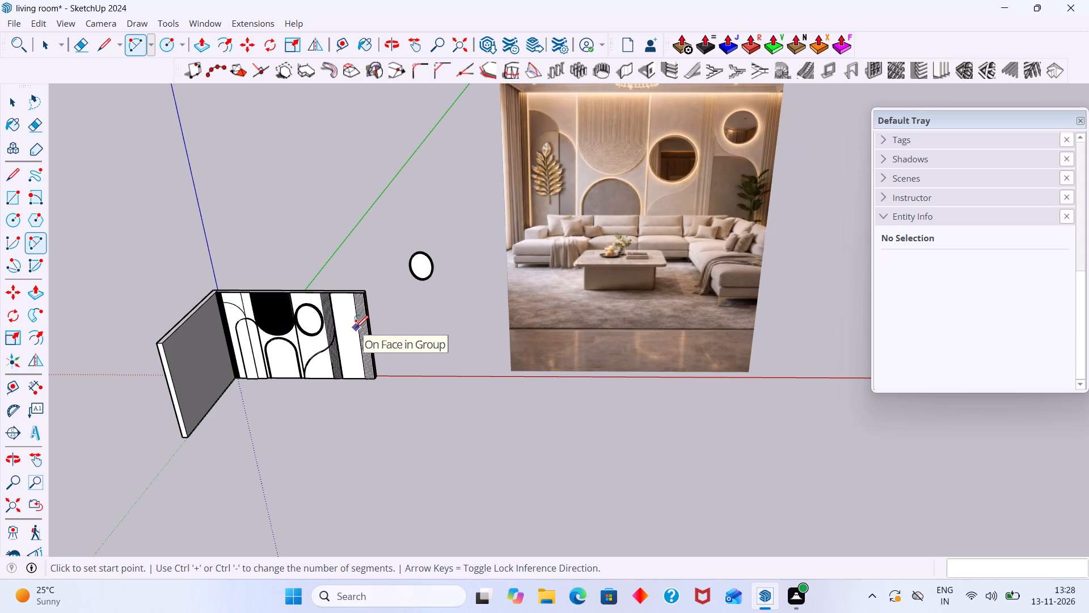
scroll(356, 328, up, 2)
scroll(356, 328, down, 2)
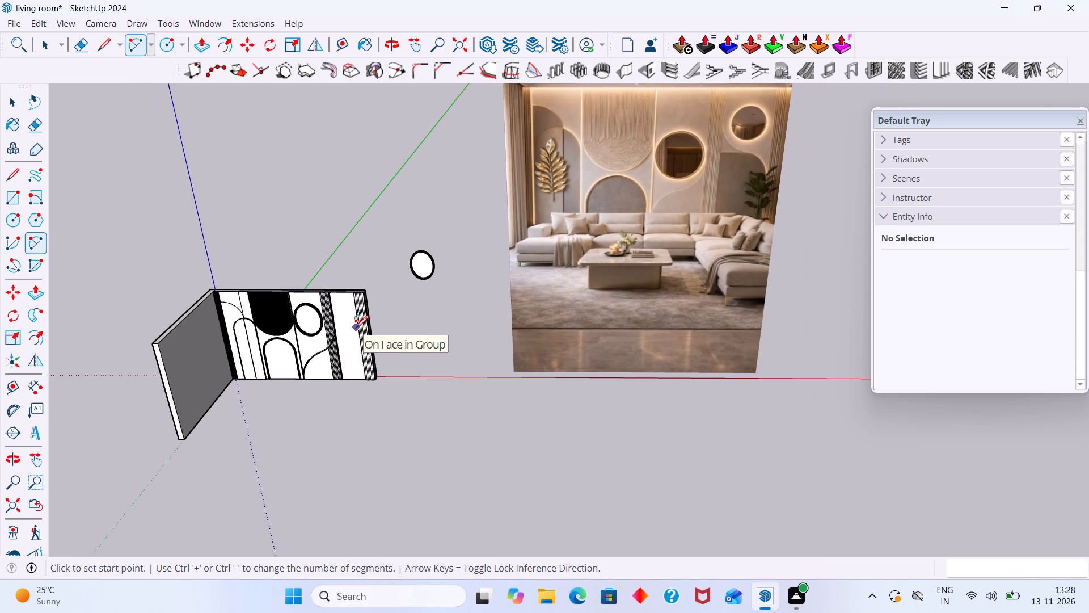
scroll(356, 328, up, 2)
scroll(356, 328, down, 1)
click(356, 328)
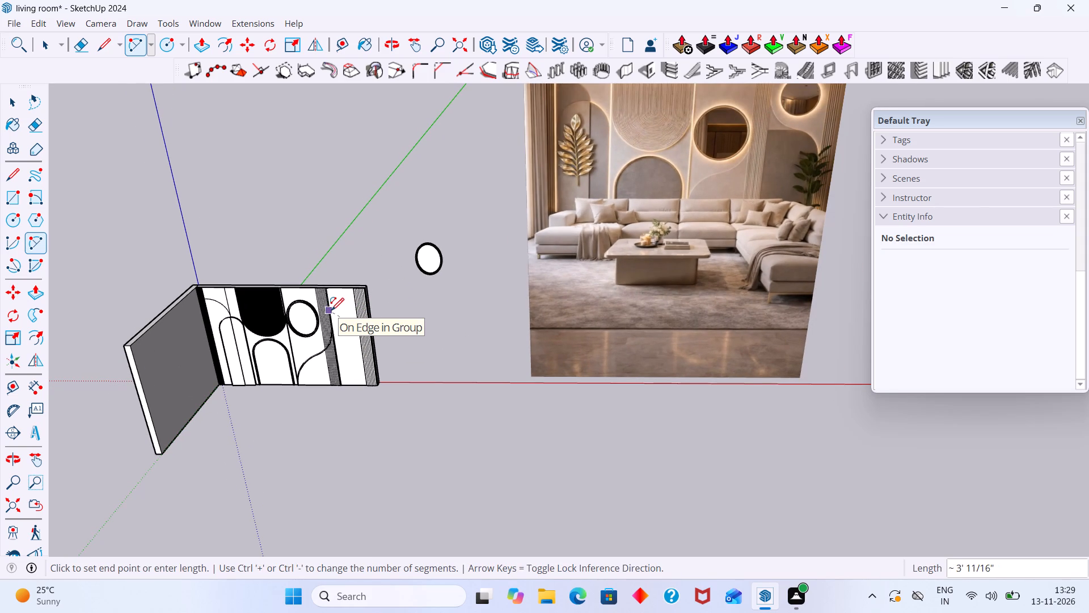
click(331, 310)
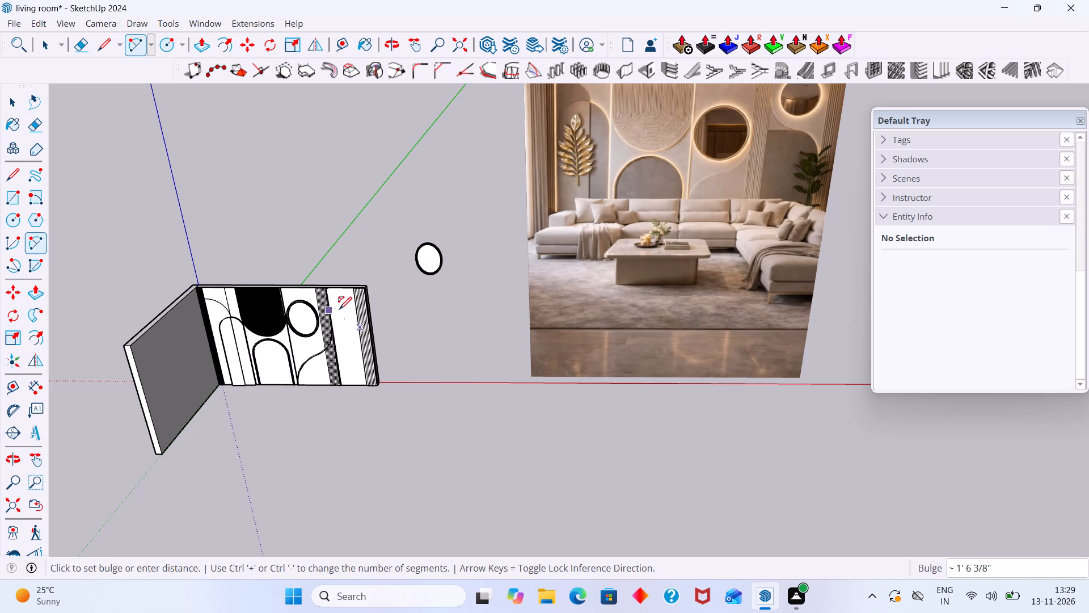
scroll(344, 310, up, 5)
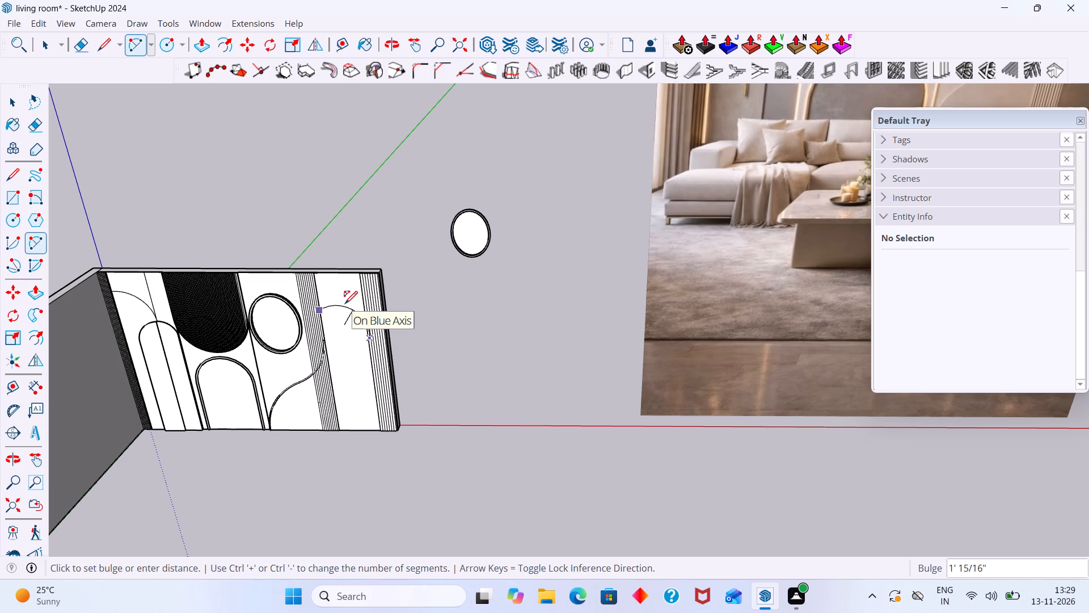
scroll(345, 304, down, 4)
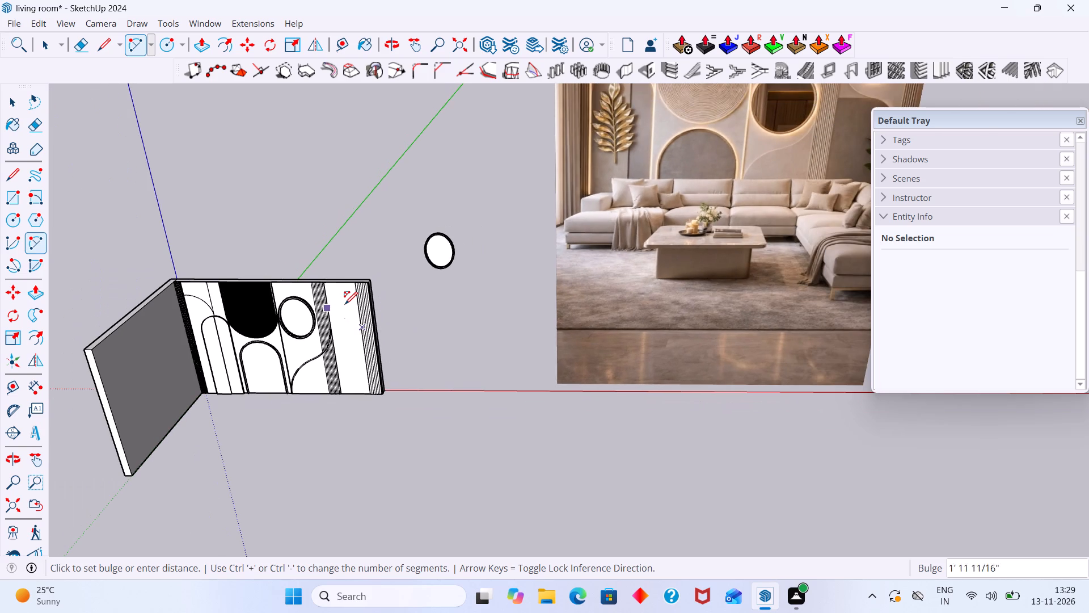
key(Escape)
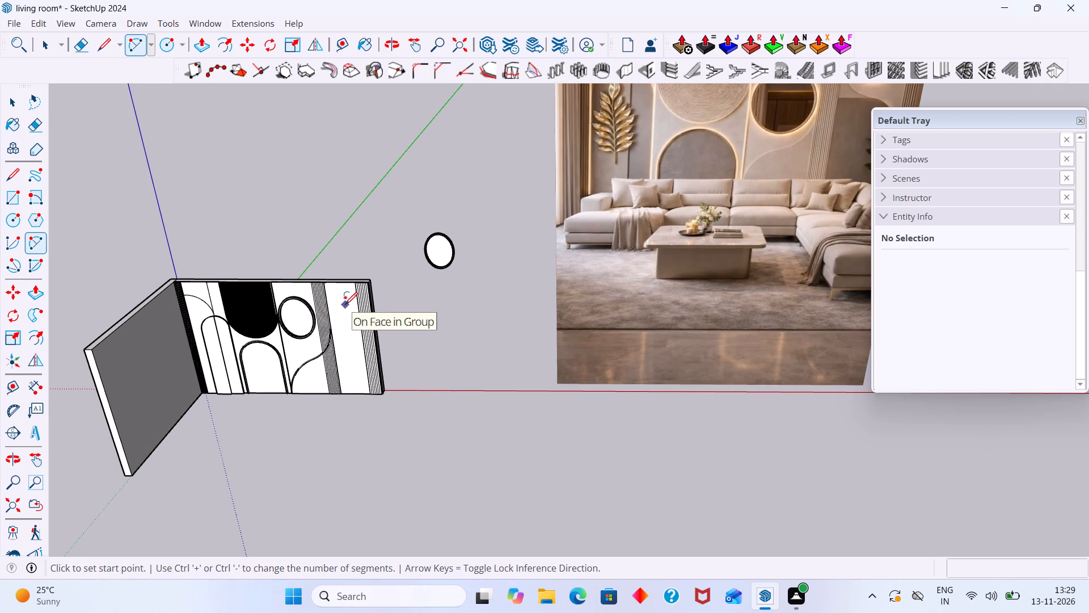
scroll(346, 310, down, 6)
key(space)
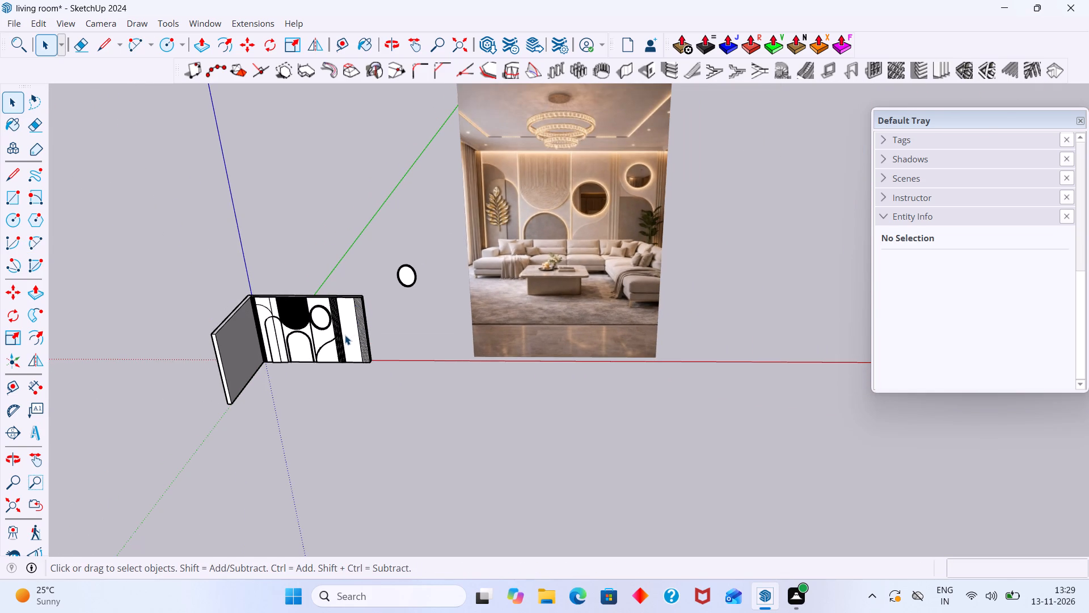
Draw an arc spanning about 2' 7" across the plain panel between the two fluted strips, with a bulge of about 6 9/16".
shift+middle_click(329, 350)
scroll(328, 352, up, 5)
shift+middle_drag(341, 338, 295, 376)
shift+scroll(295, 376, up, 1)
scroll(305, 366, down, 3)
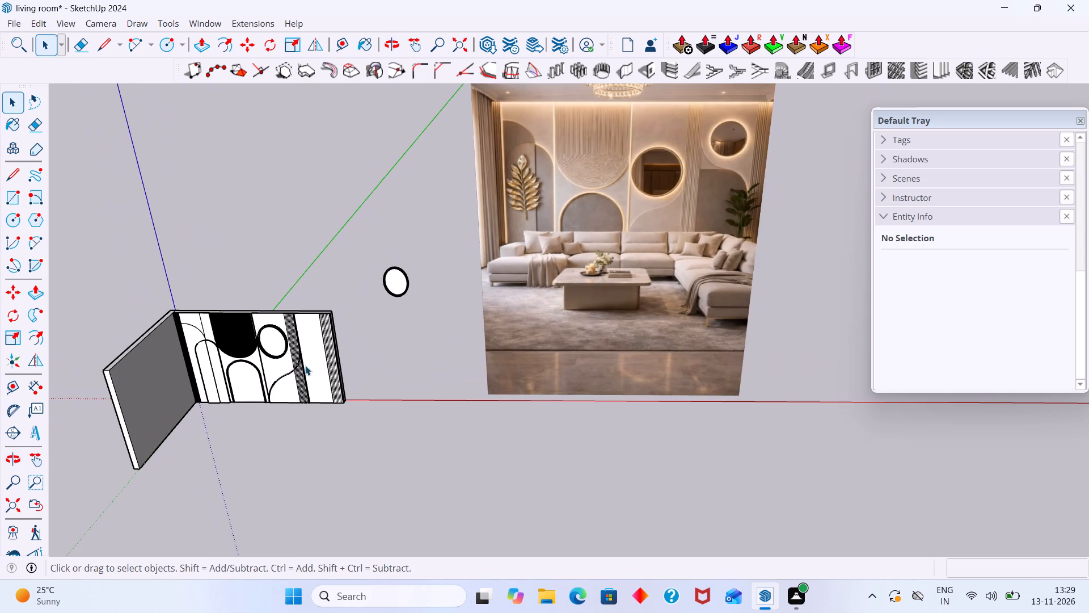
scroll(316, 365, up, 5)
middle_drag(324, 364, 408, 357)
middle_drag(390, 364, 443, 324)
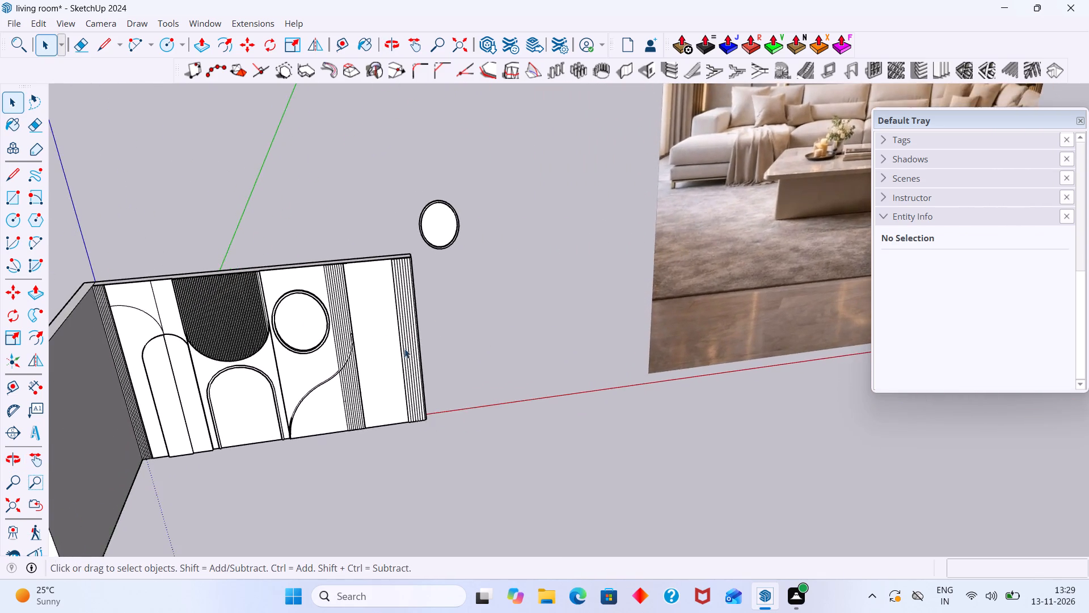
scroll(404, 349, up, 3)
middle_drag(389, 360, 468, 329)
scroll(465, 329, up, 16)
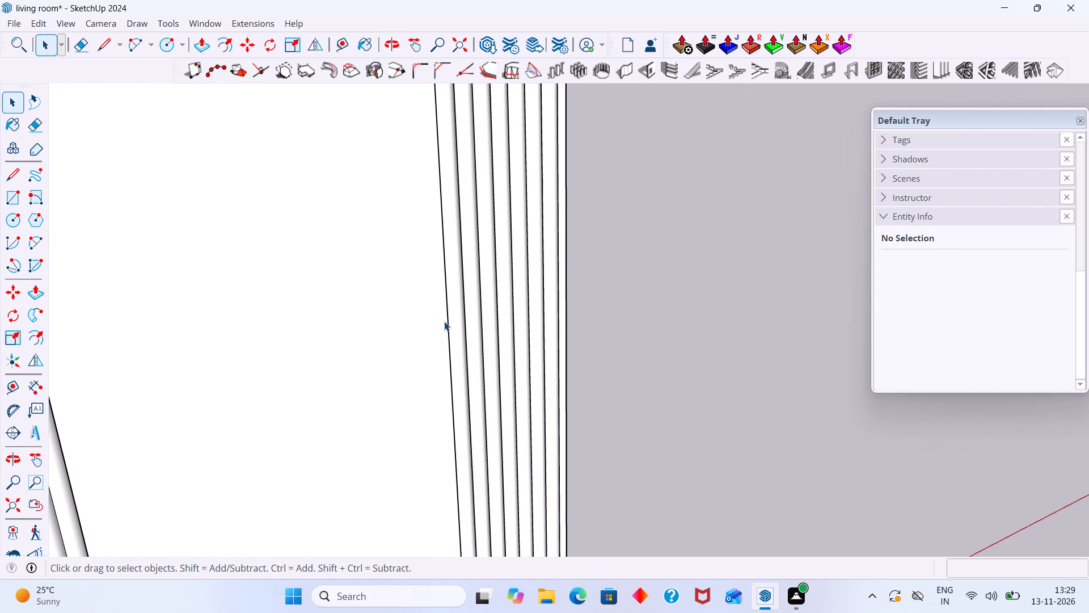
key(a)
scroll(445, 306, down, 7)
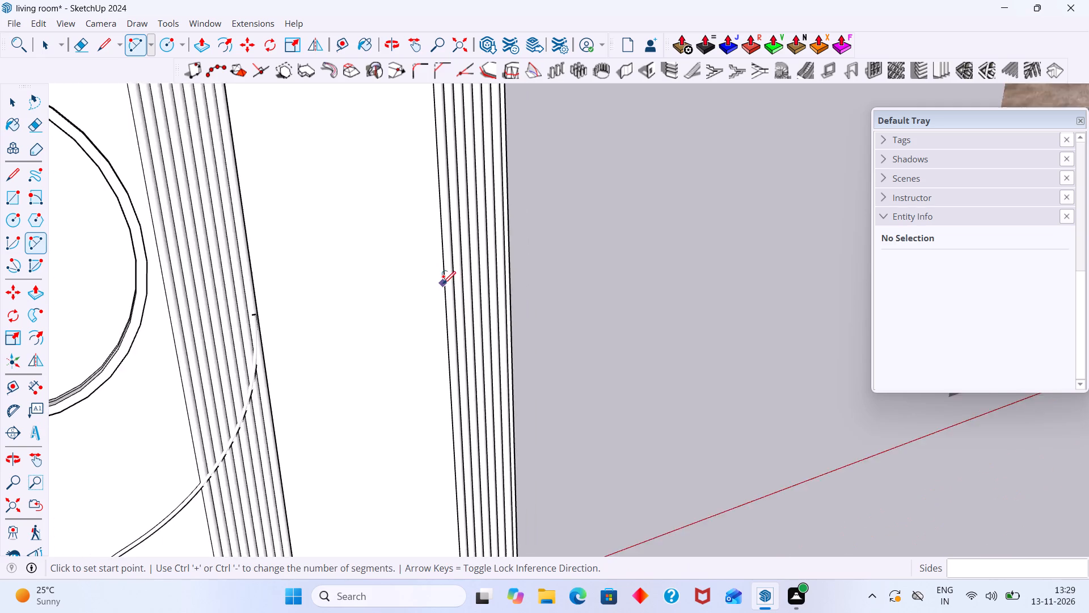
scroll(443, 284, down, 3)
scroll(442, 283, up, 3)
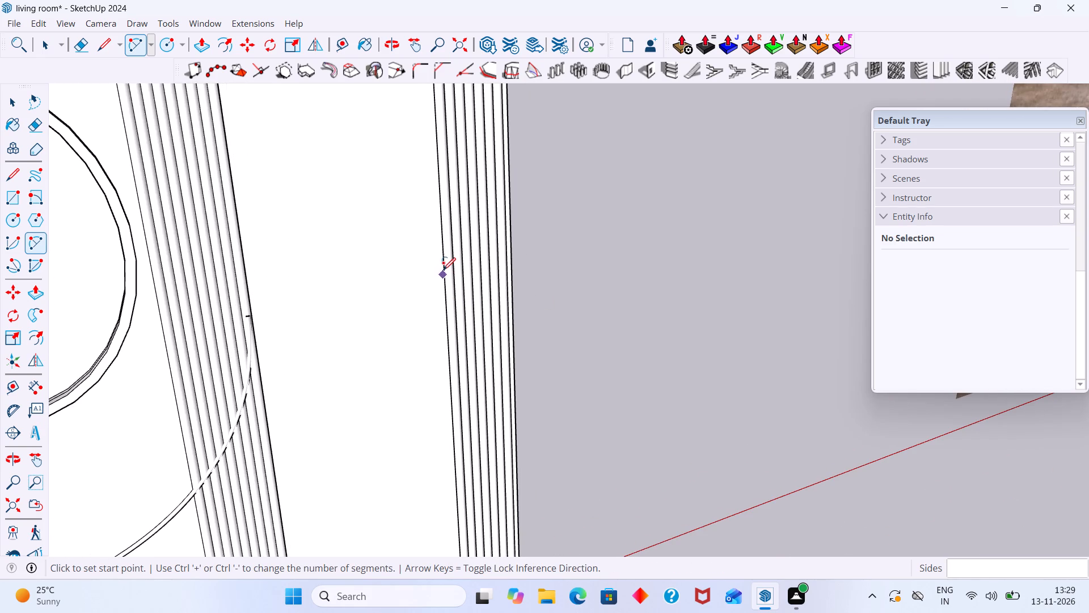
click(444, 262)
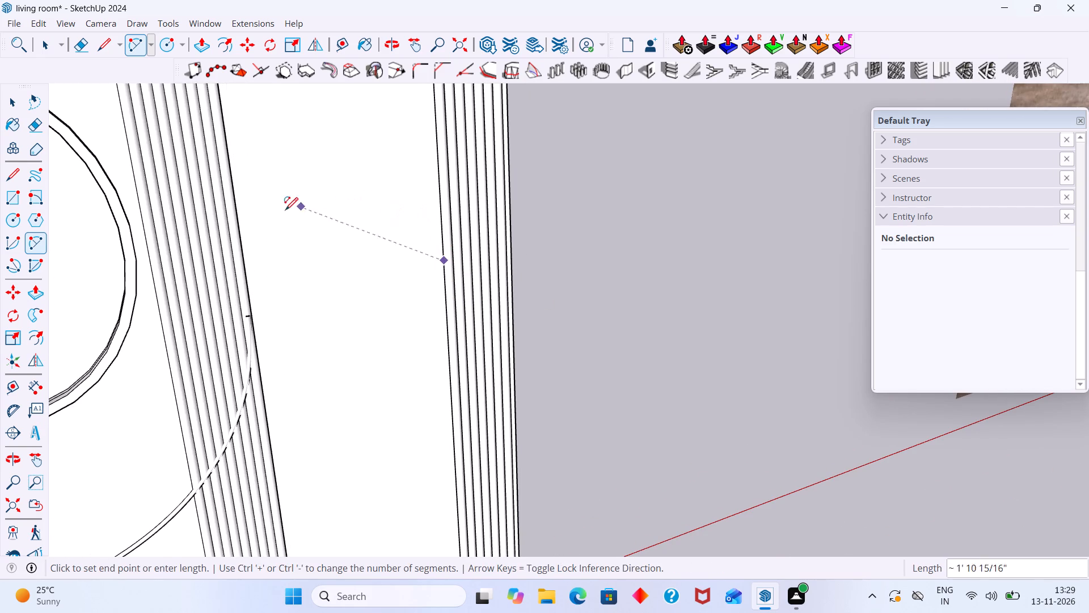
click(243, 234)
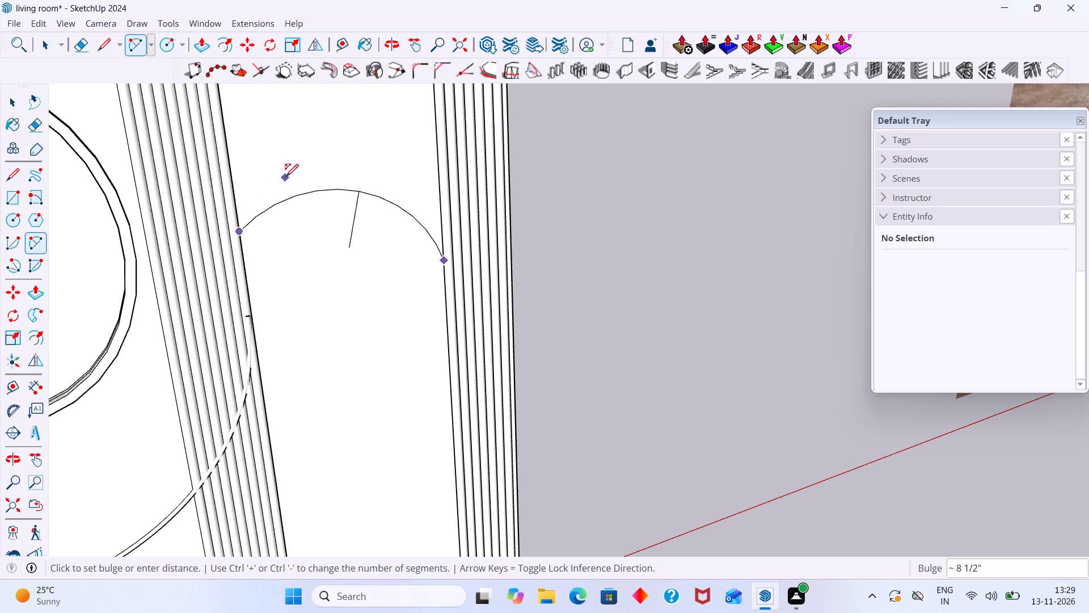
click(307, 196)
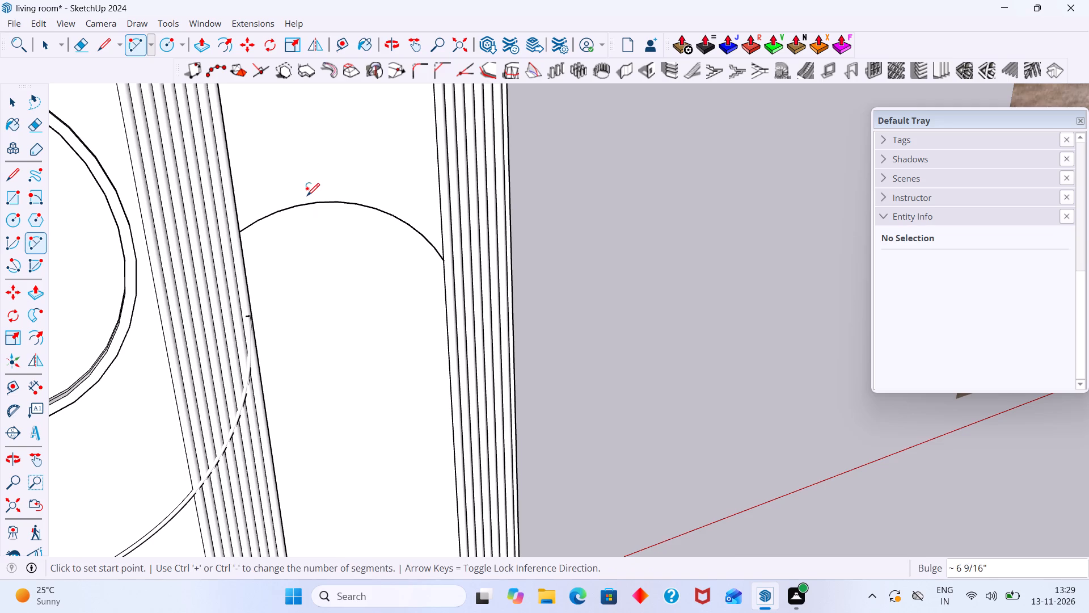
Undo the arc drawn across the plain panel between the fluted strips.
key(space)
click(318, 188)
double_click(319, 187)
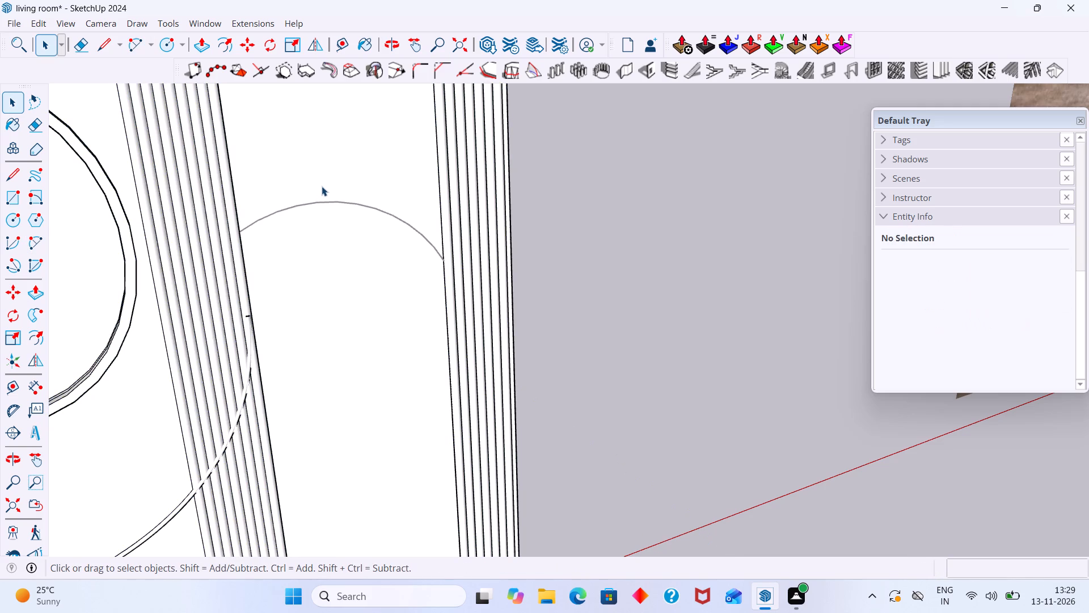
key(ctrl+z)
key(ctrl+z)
Open the plain panel group between the two fluted strips for editing.
double_click(350, 218)
click(342, 227)
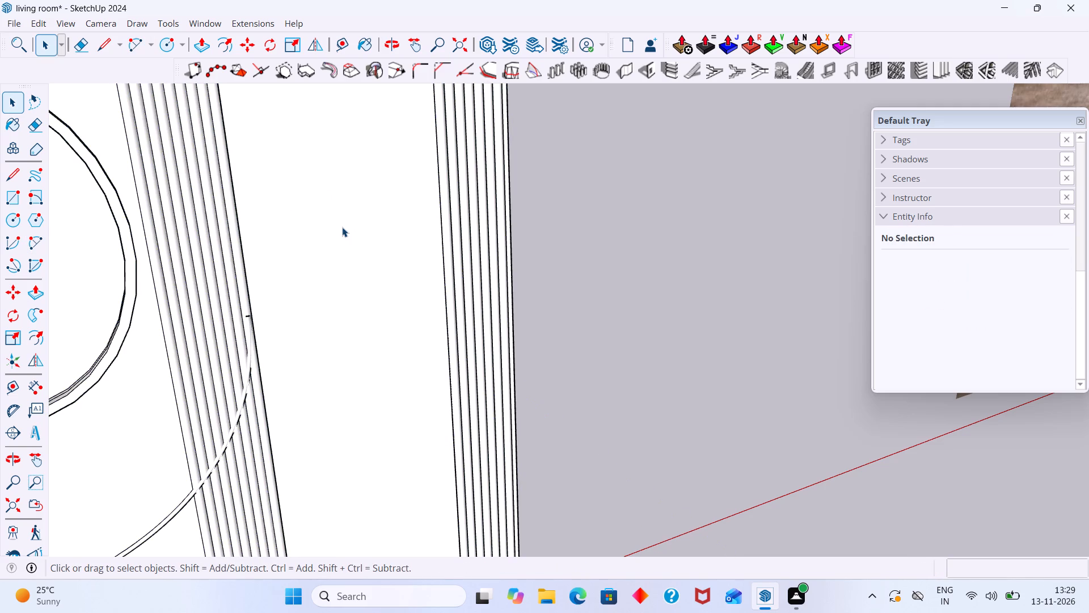
click(341, 230)
click(344, 236)
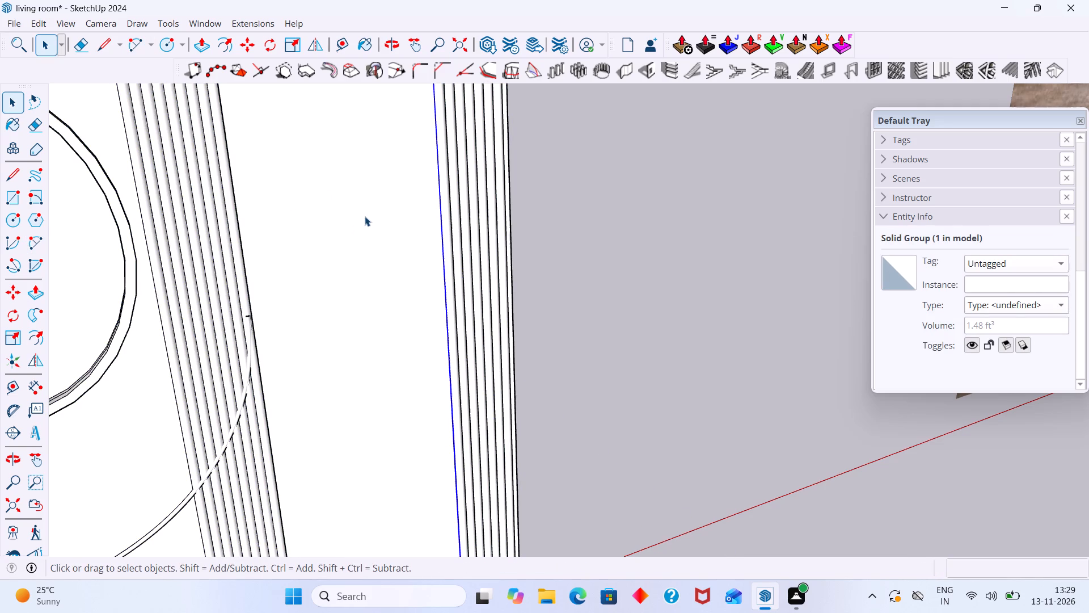
click(366, 219)
double_click(366, 219)
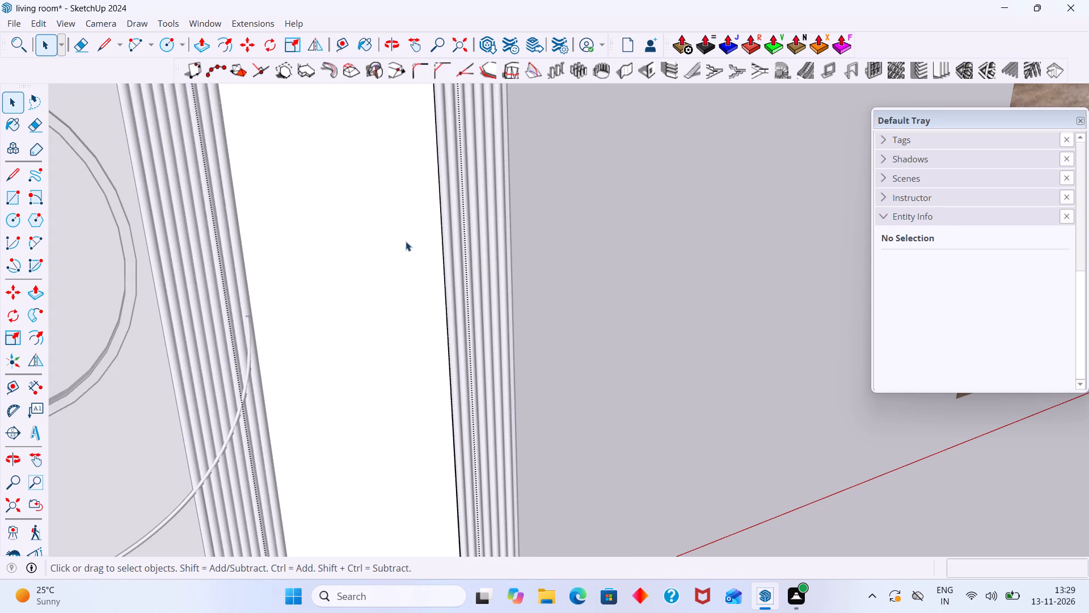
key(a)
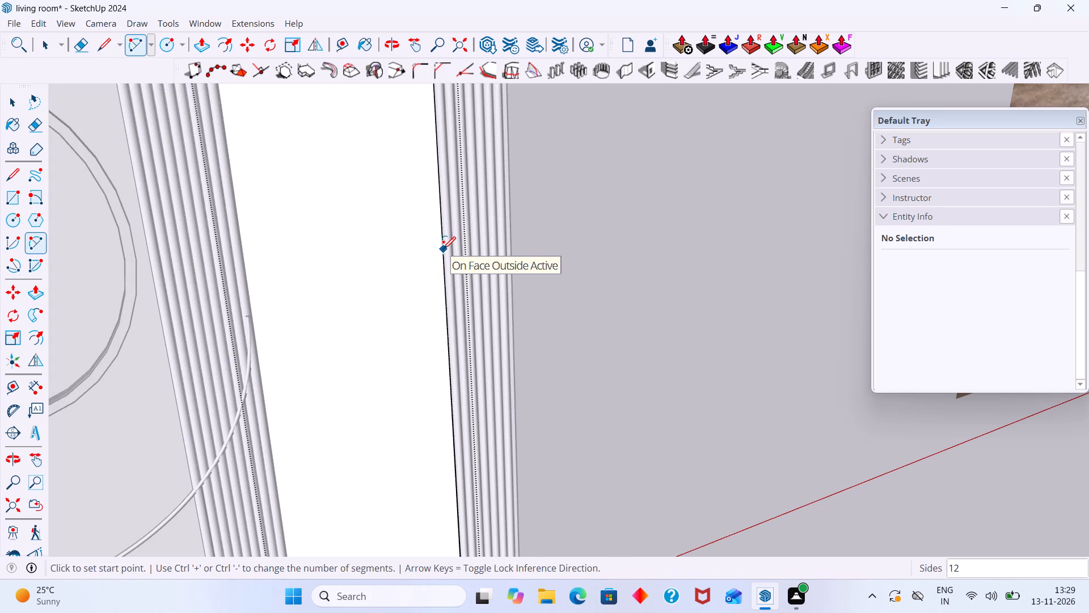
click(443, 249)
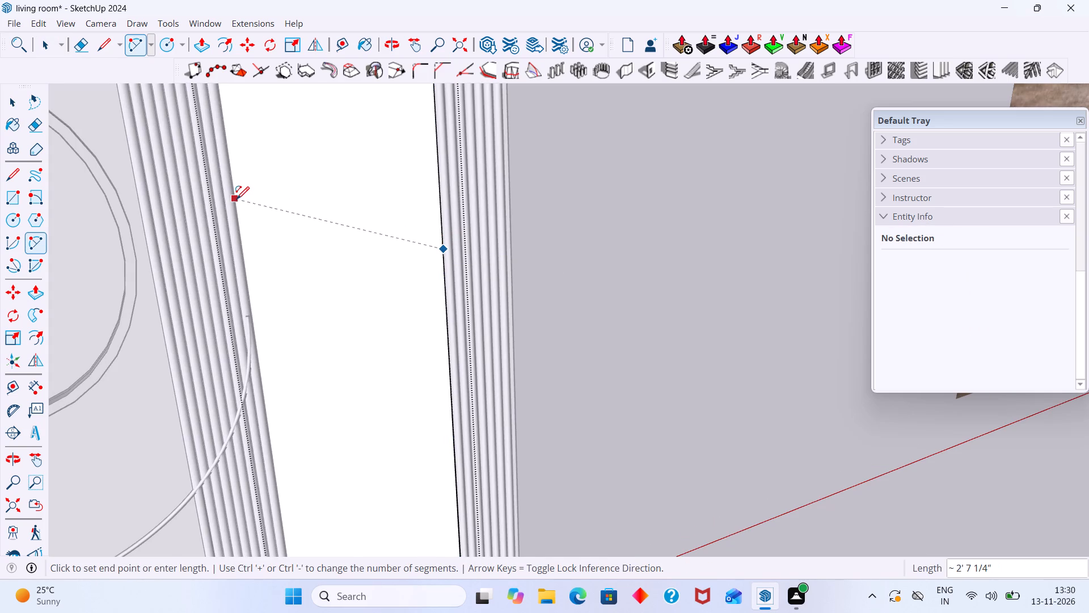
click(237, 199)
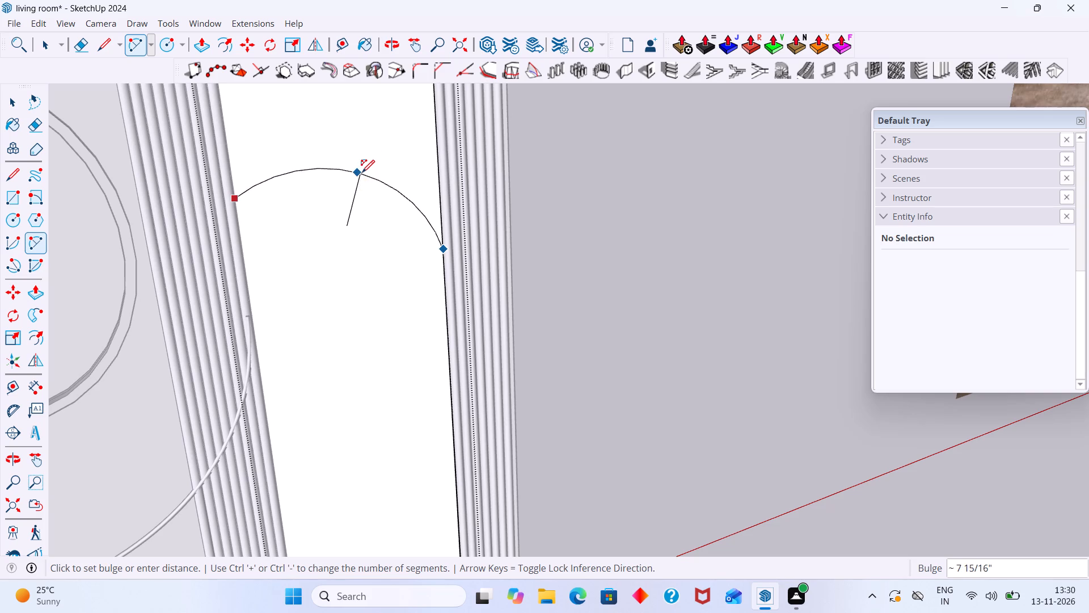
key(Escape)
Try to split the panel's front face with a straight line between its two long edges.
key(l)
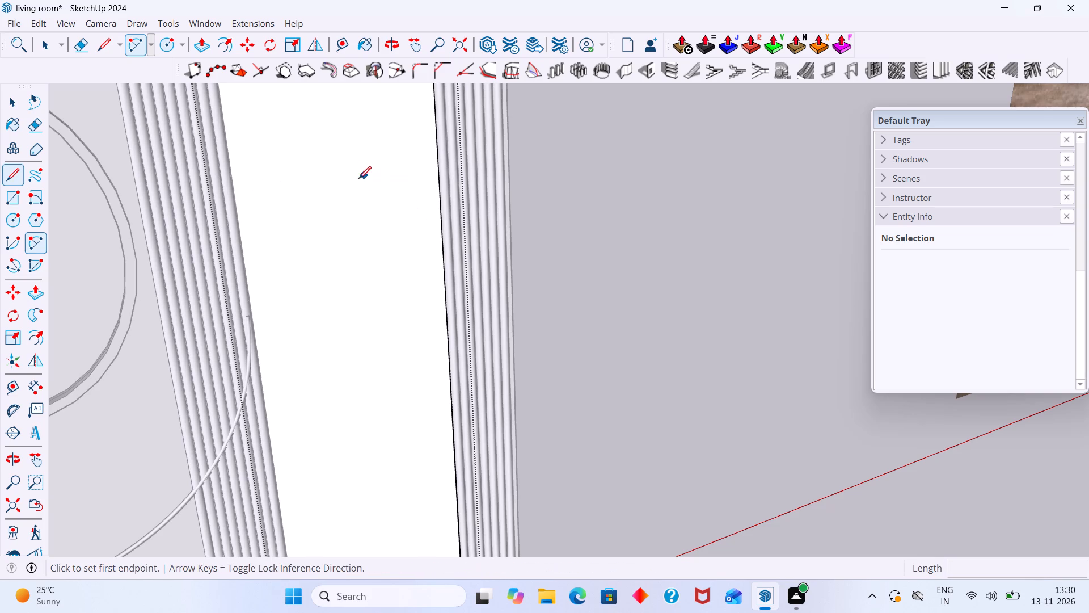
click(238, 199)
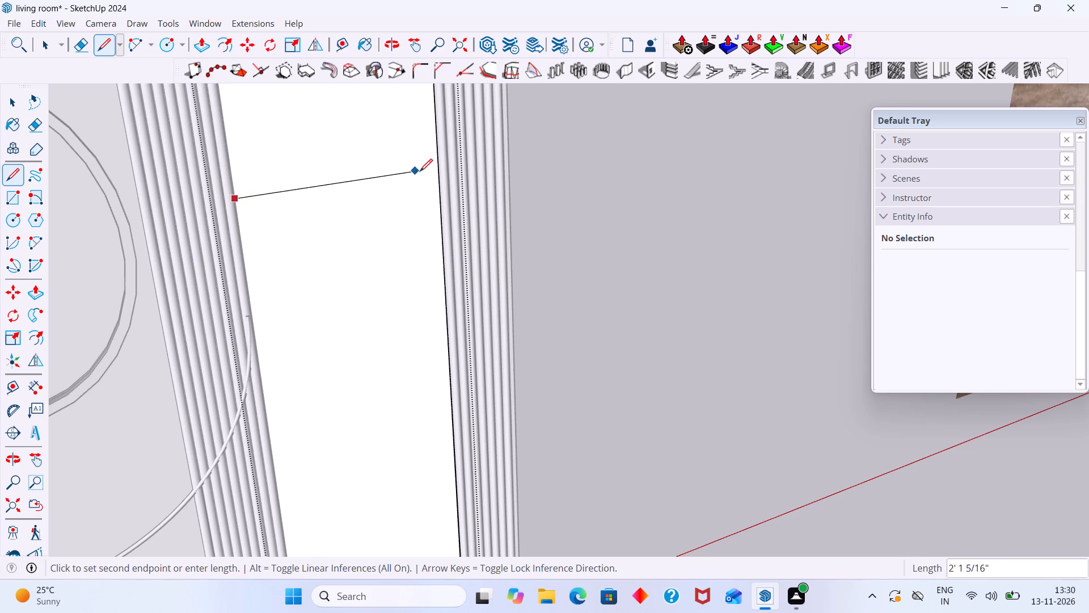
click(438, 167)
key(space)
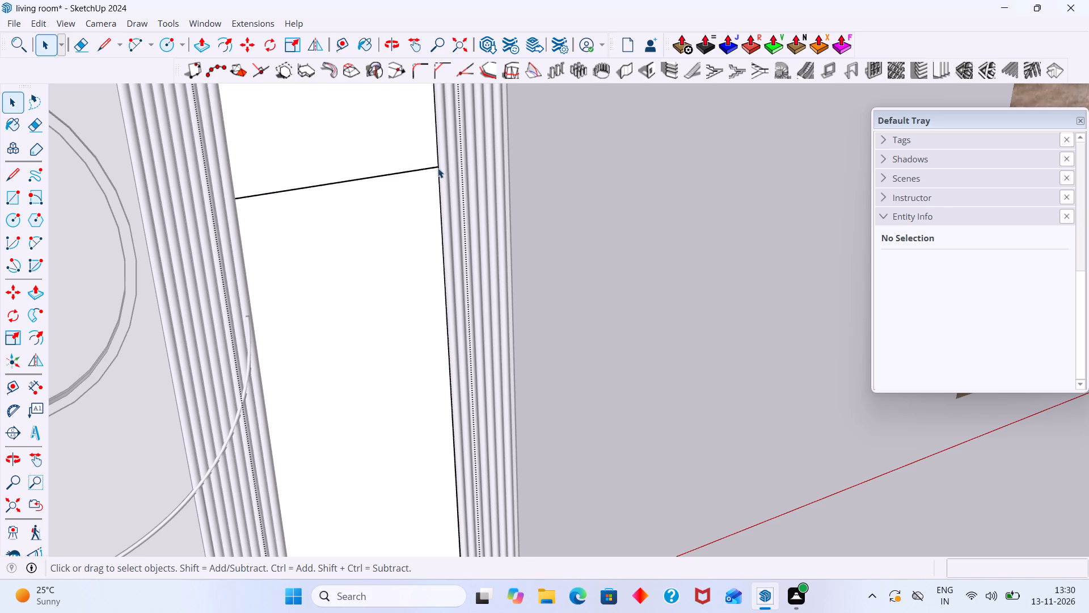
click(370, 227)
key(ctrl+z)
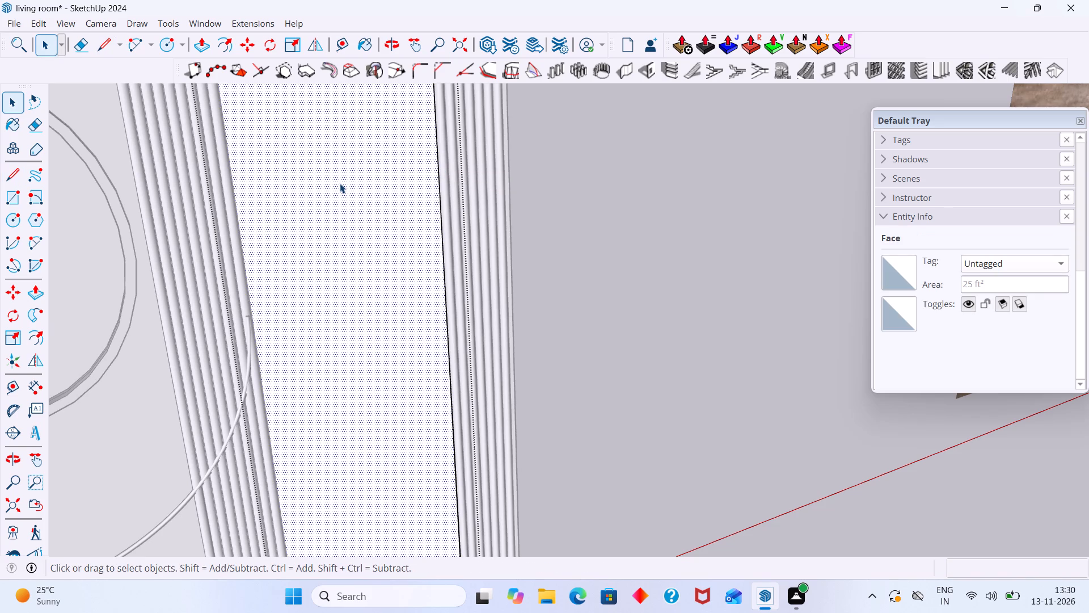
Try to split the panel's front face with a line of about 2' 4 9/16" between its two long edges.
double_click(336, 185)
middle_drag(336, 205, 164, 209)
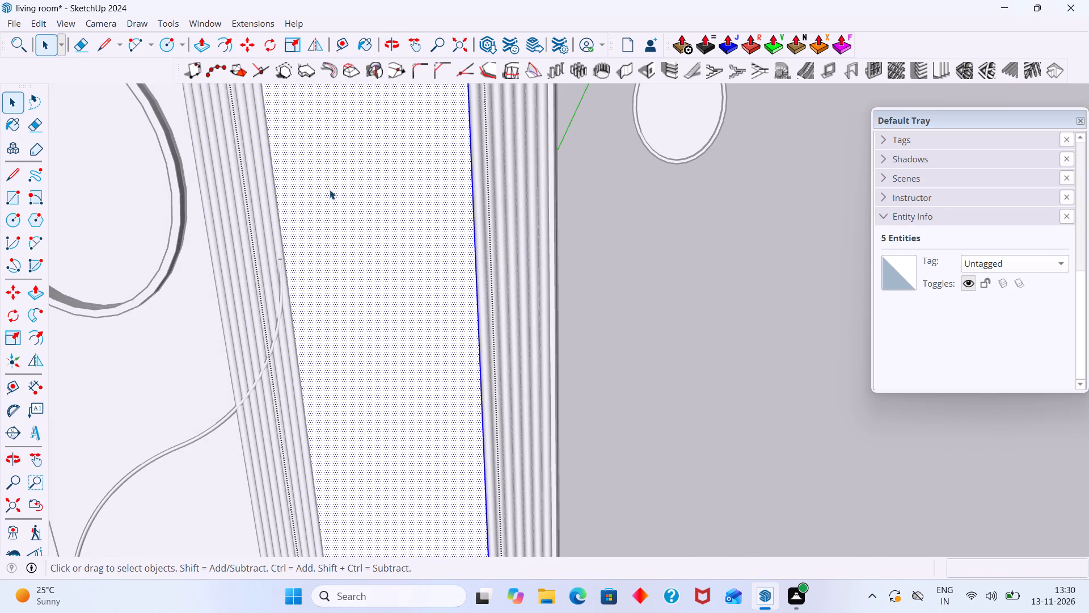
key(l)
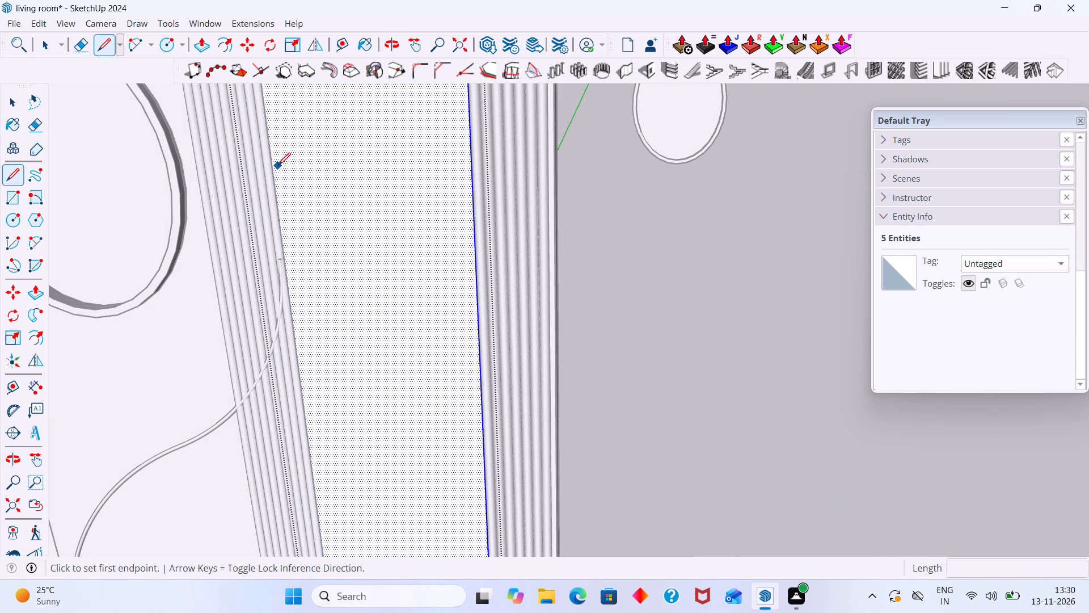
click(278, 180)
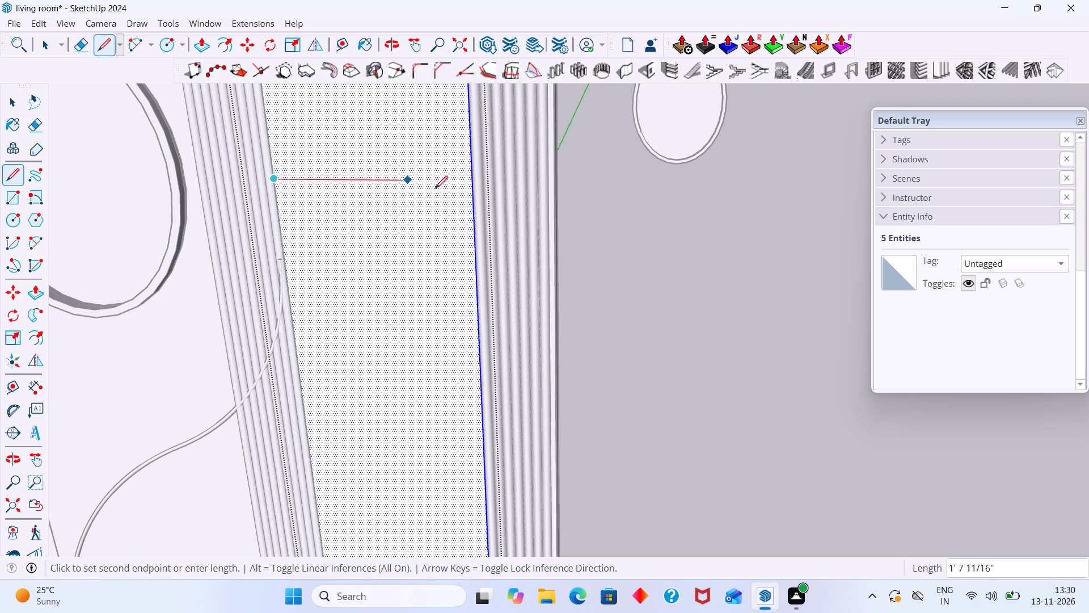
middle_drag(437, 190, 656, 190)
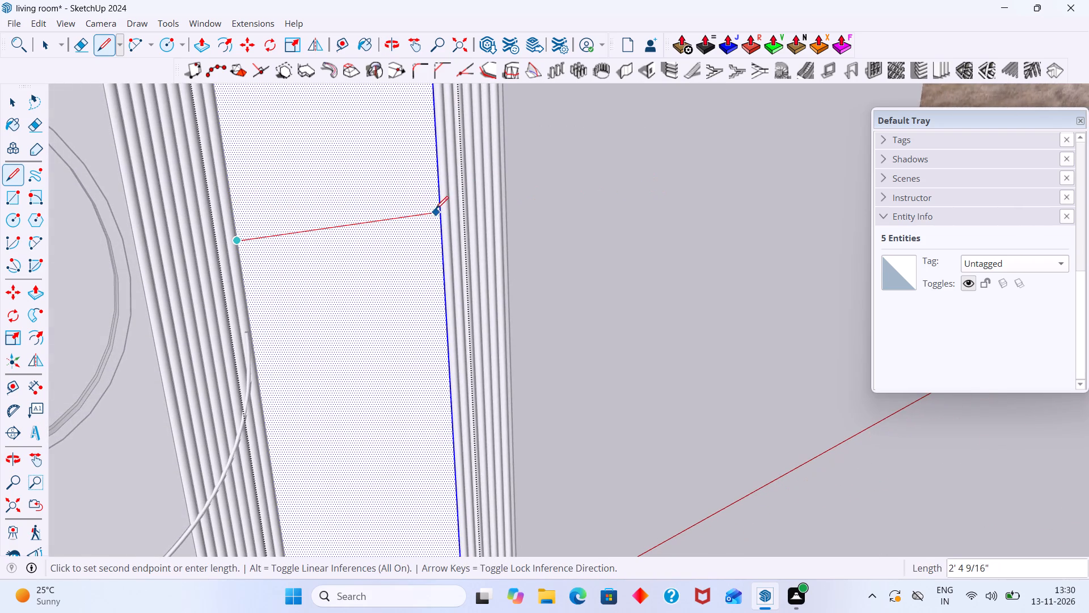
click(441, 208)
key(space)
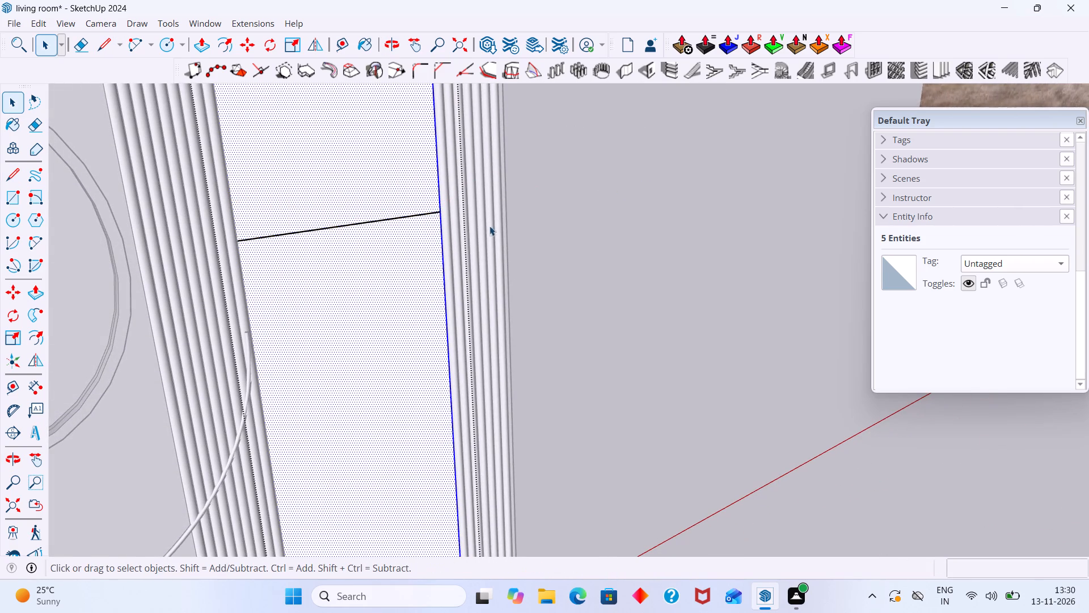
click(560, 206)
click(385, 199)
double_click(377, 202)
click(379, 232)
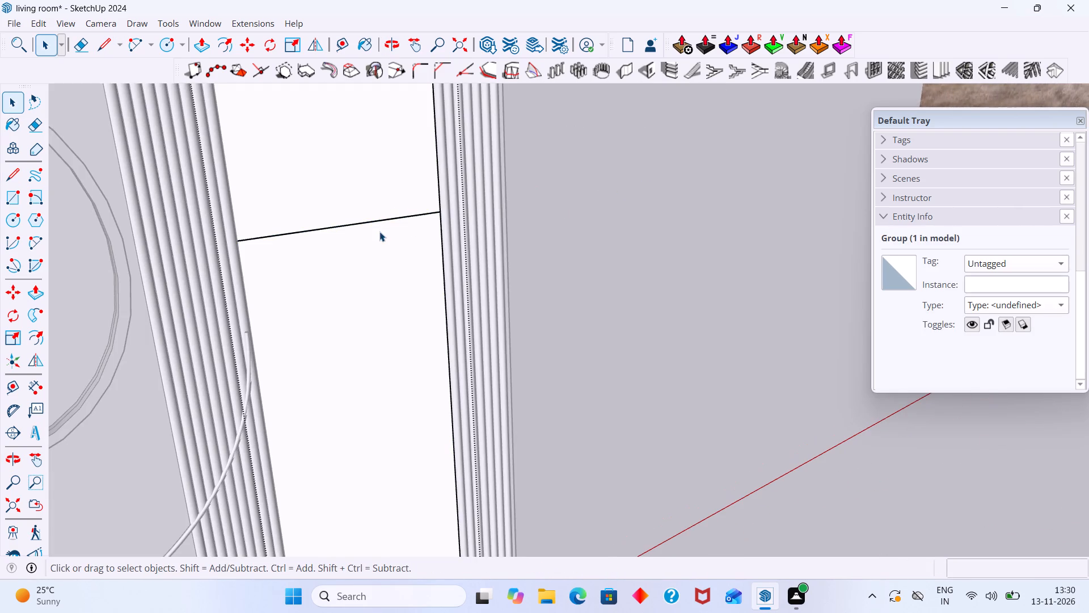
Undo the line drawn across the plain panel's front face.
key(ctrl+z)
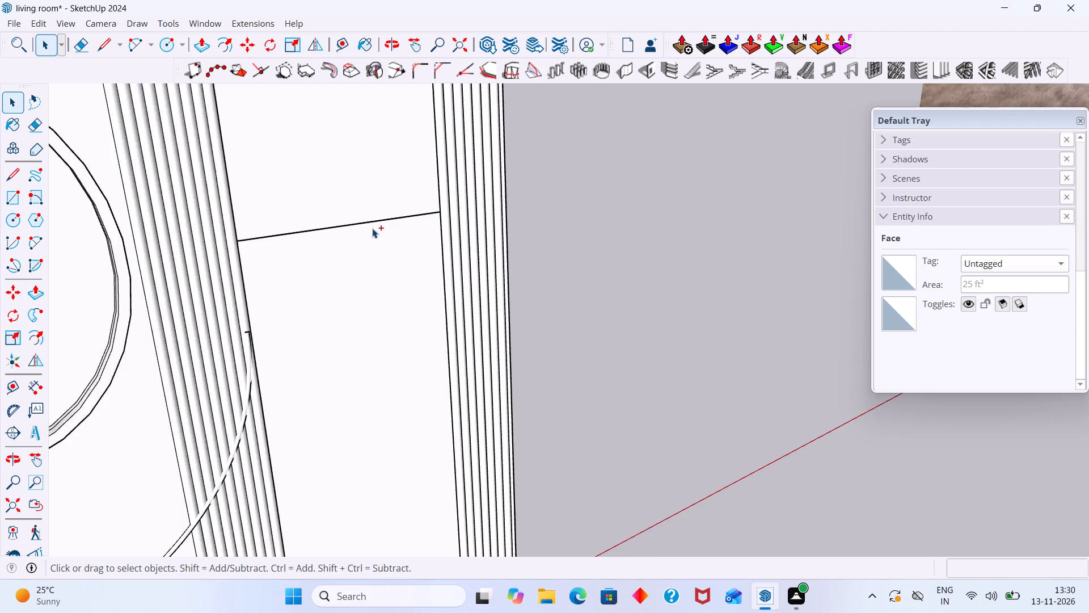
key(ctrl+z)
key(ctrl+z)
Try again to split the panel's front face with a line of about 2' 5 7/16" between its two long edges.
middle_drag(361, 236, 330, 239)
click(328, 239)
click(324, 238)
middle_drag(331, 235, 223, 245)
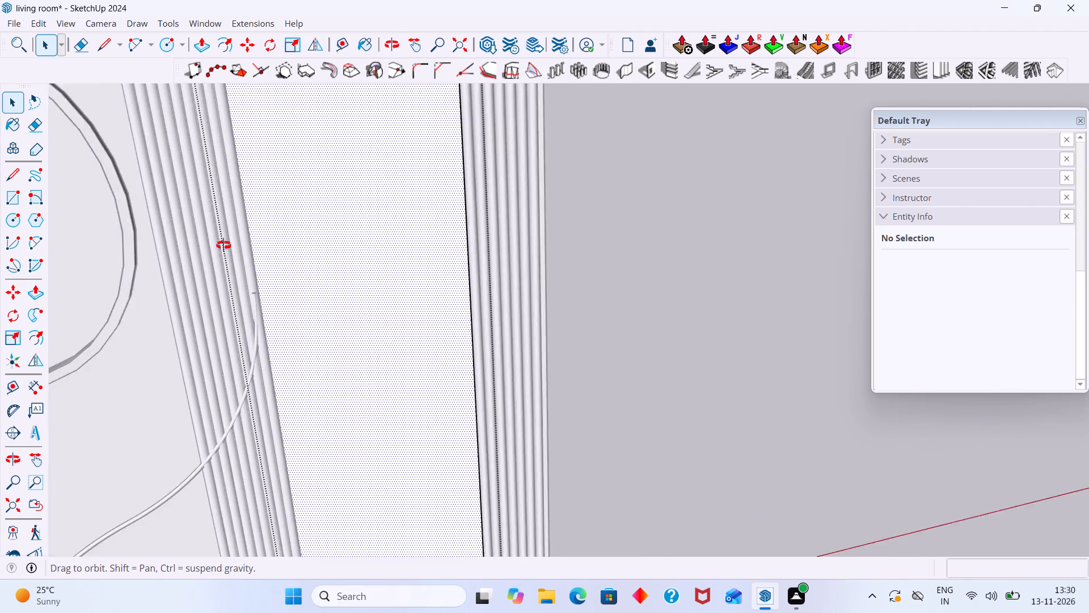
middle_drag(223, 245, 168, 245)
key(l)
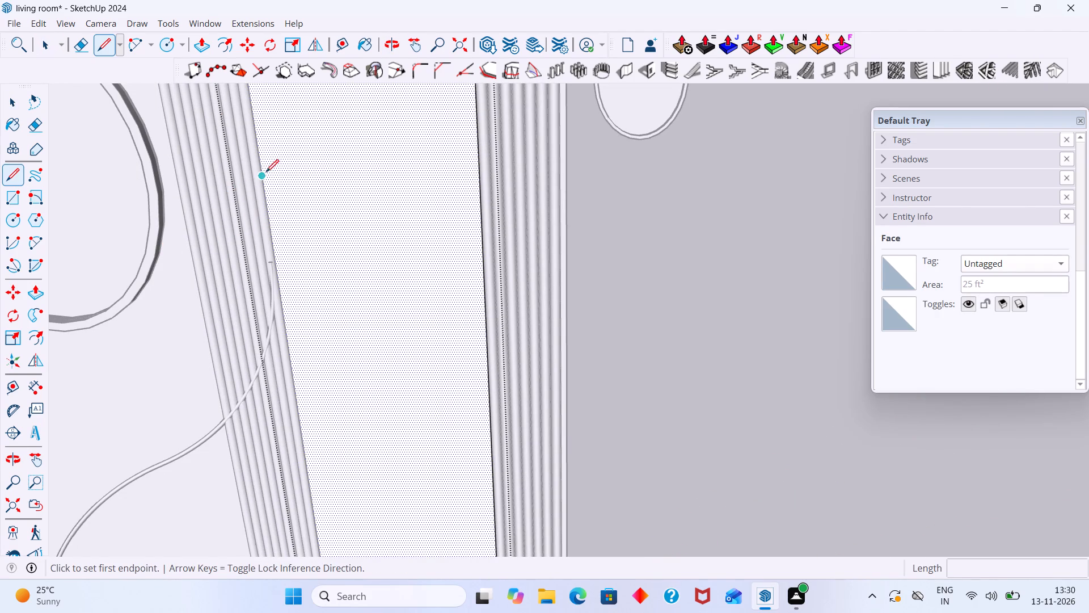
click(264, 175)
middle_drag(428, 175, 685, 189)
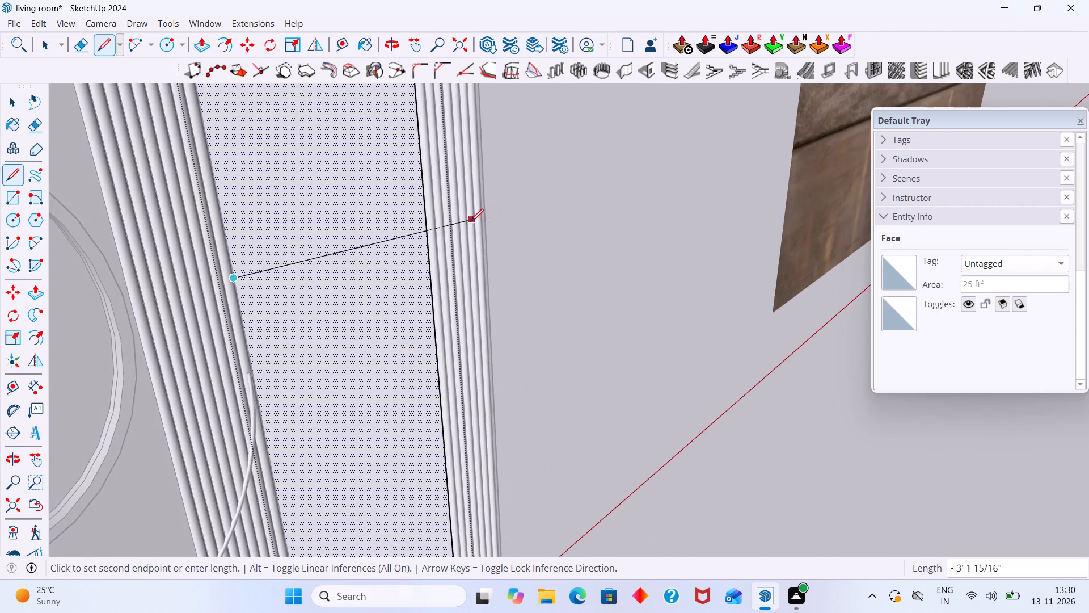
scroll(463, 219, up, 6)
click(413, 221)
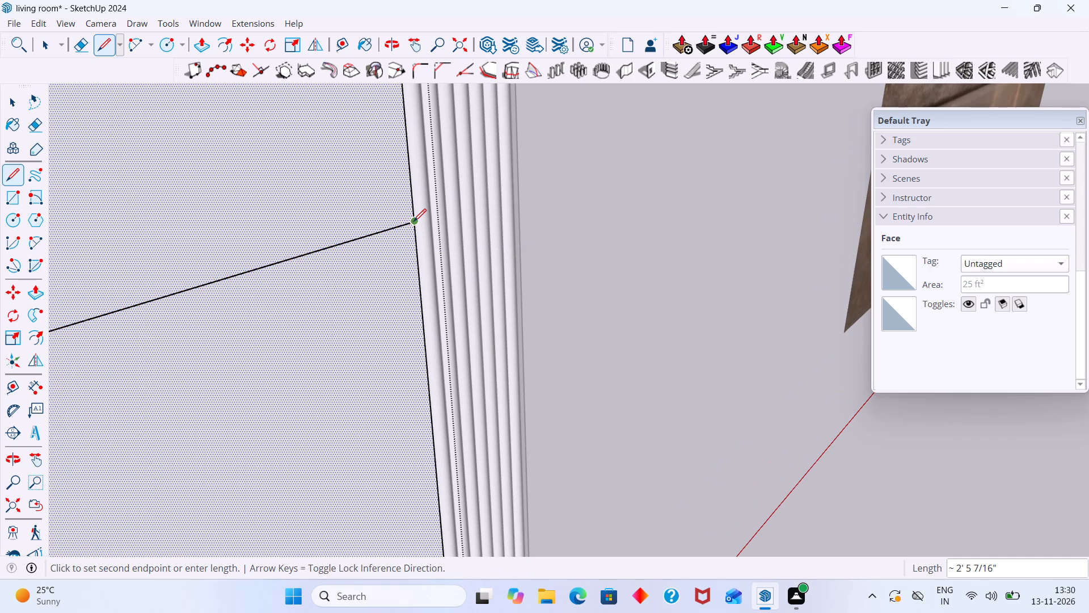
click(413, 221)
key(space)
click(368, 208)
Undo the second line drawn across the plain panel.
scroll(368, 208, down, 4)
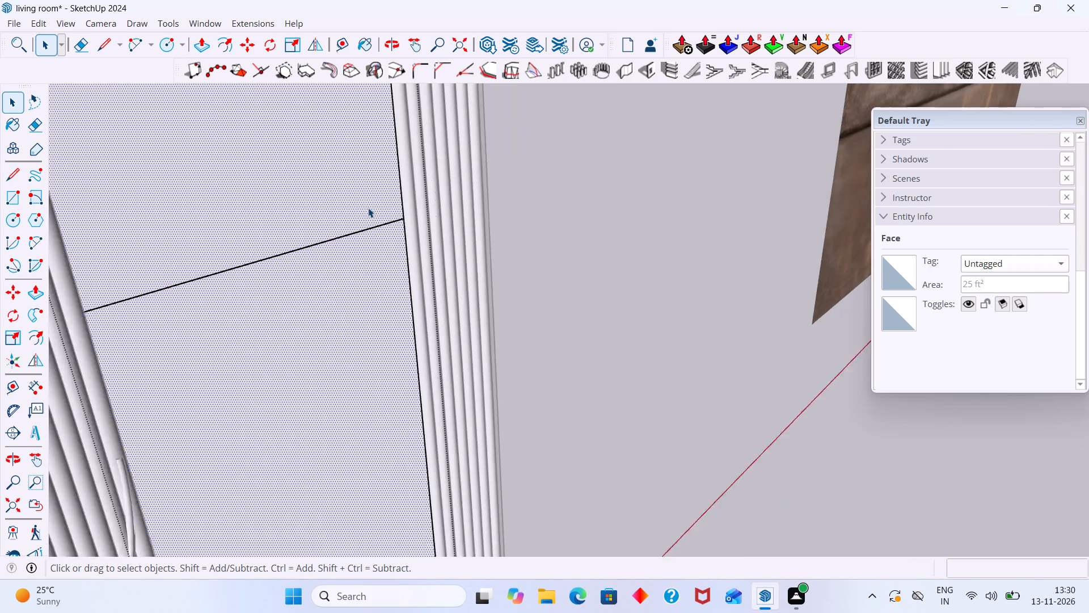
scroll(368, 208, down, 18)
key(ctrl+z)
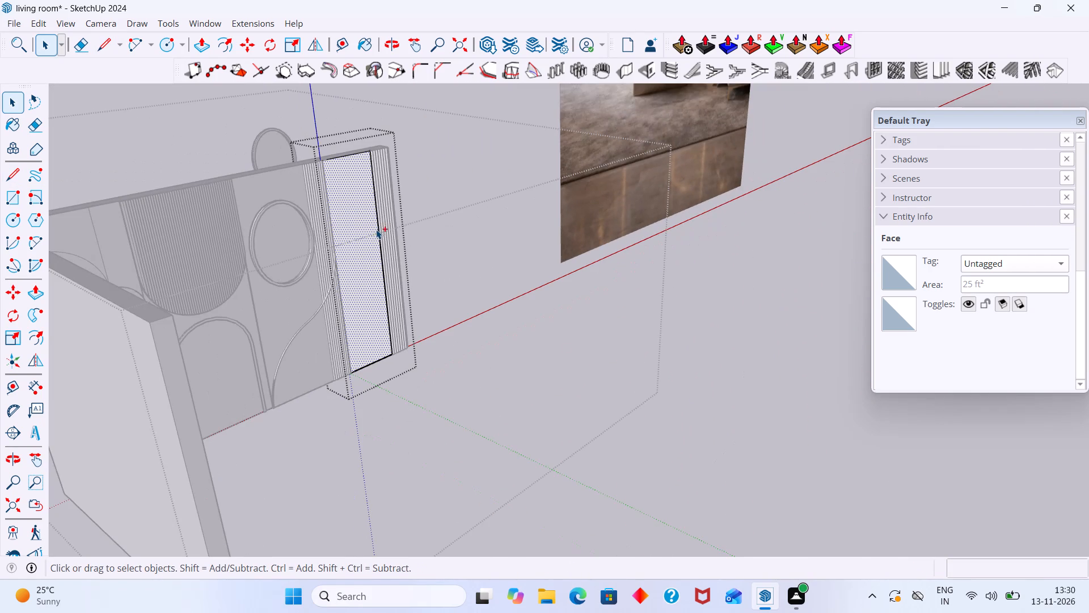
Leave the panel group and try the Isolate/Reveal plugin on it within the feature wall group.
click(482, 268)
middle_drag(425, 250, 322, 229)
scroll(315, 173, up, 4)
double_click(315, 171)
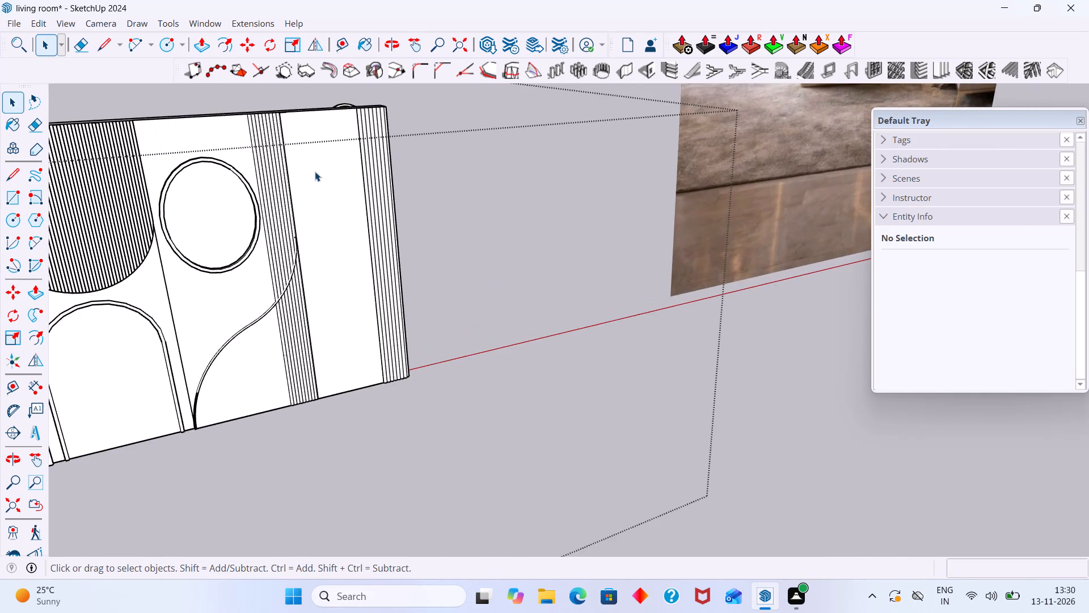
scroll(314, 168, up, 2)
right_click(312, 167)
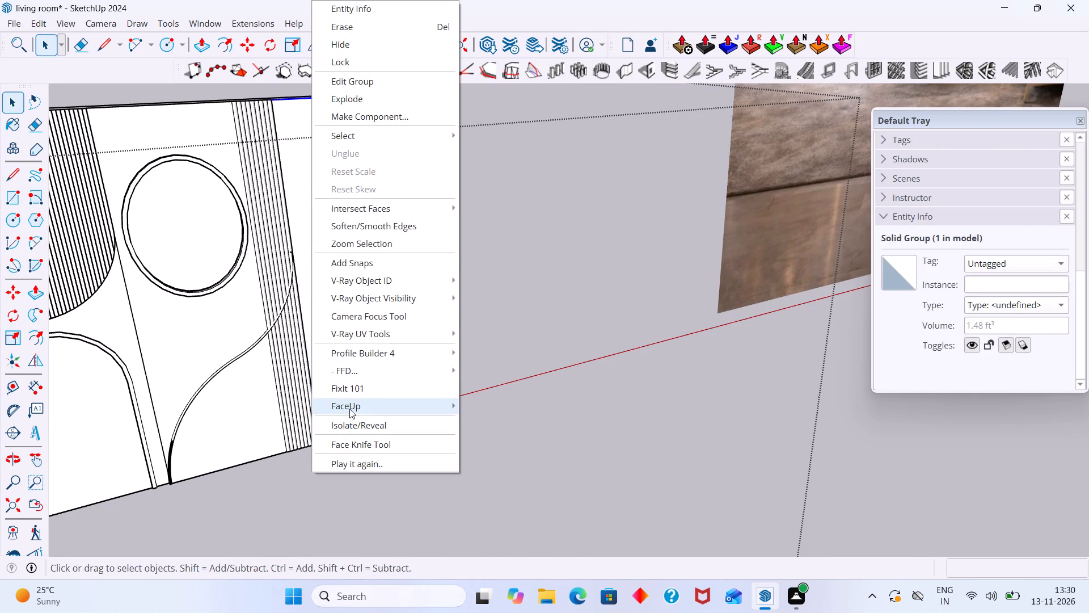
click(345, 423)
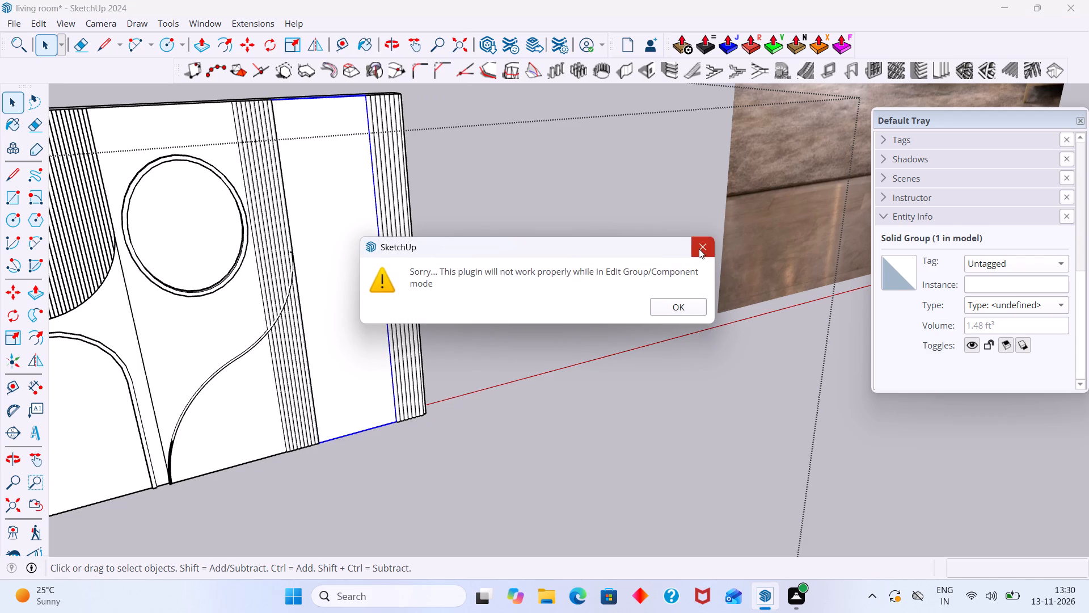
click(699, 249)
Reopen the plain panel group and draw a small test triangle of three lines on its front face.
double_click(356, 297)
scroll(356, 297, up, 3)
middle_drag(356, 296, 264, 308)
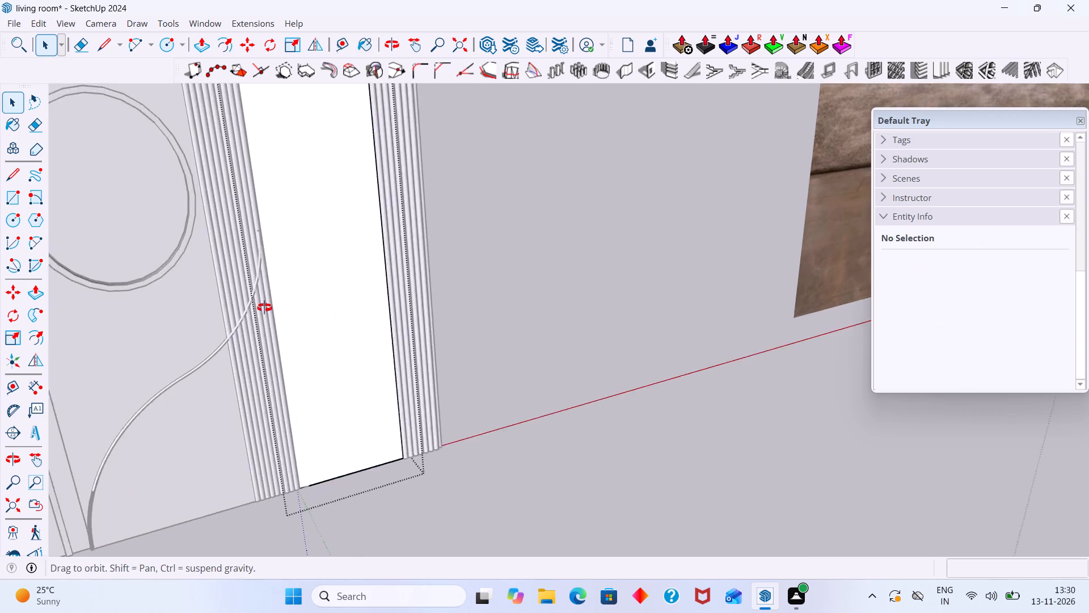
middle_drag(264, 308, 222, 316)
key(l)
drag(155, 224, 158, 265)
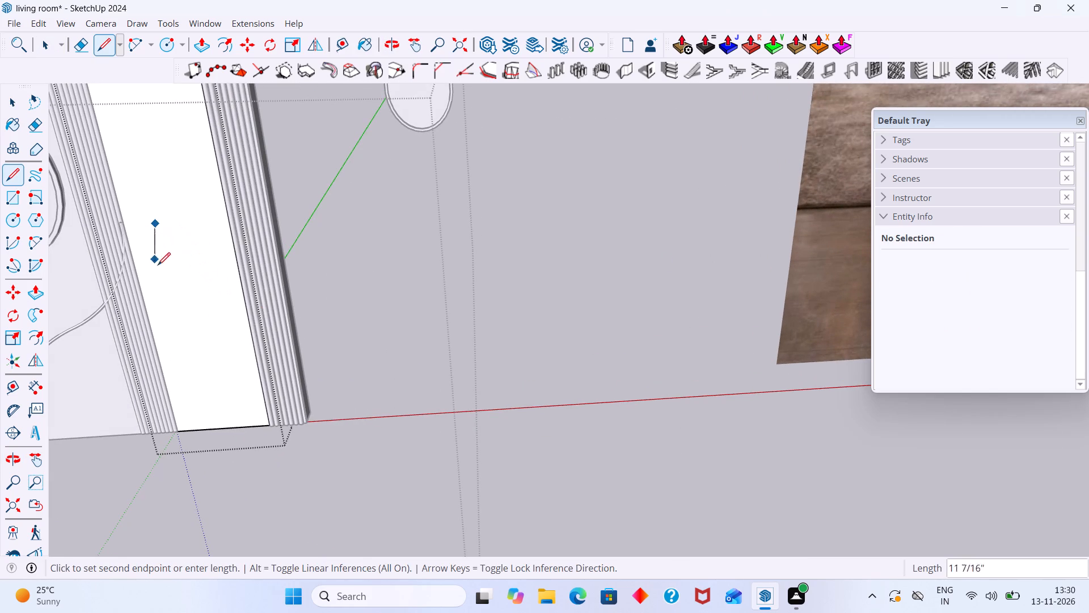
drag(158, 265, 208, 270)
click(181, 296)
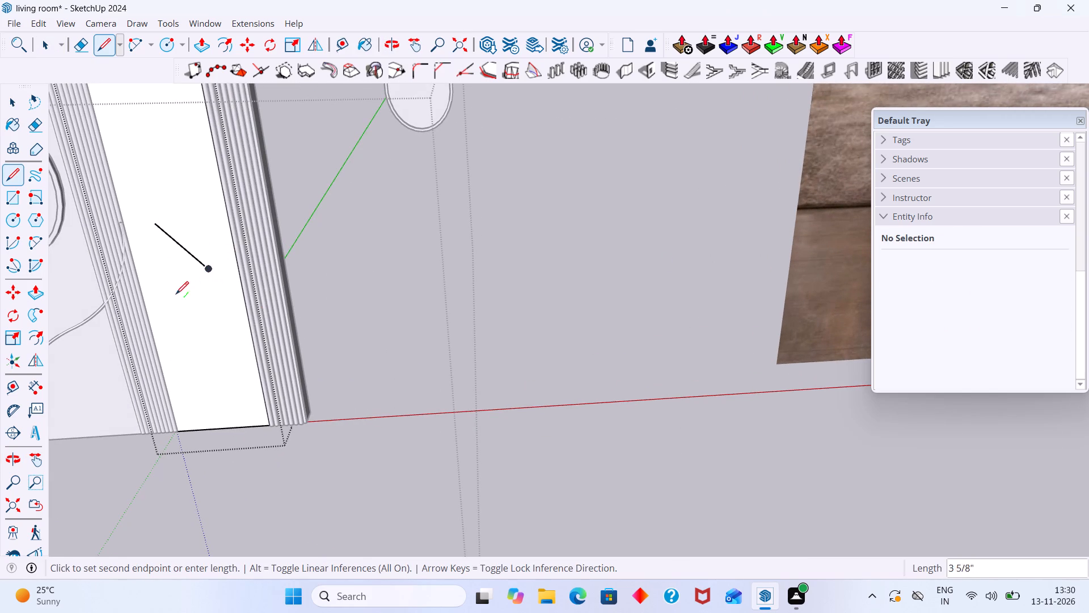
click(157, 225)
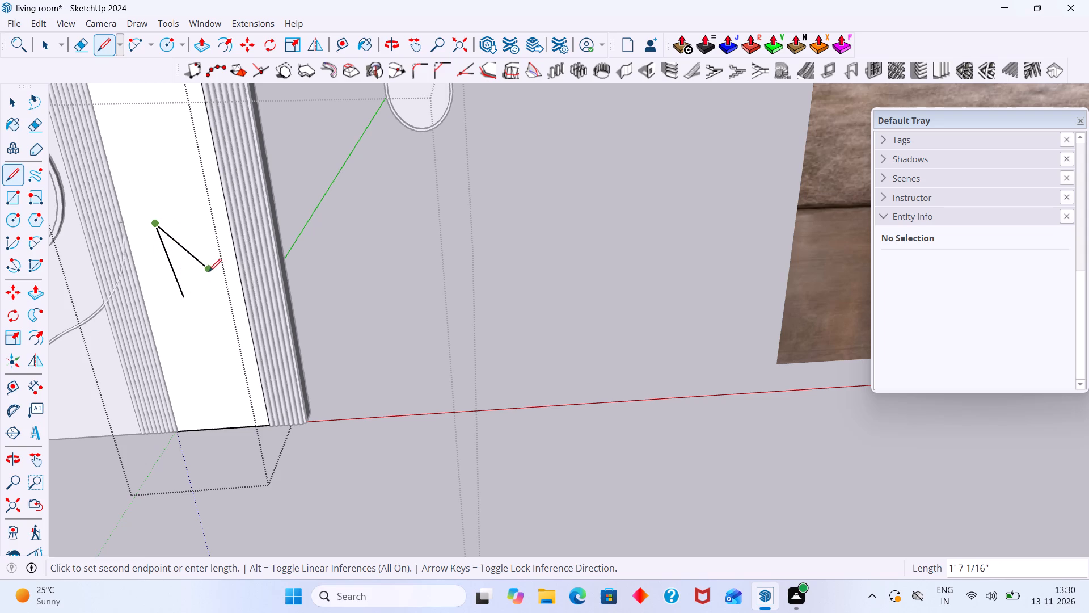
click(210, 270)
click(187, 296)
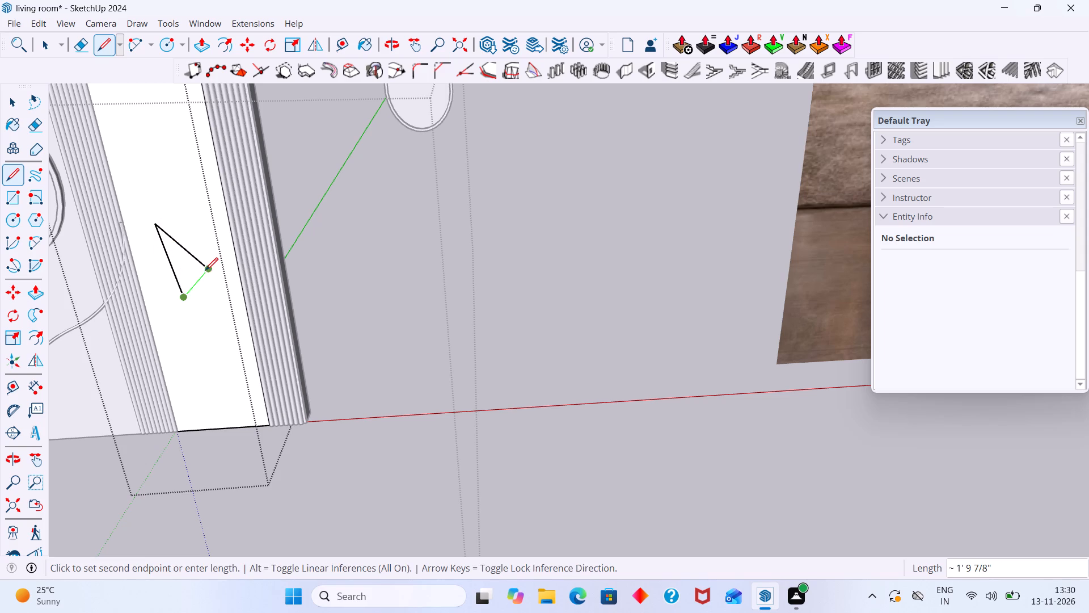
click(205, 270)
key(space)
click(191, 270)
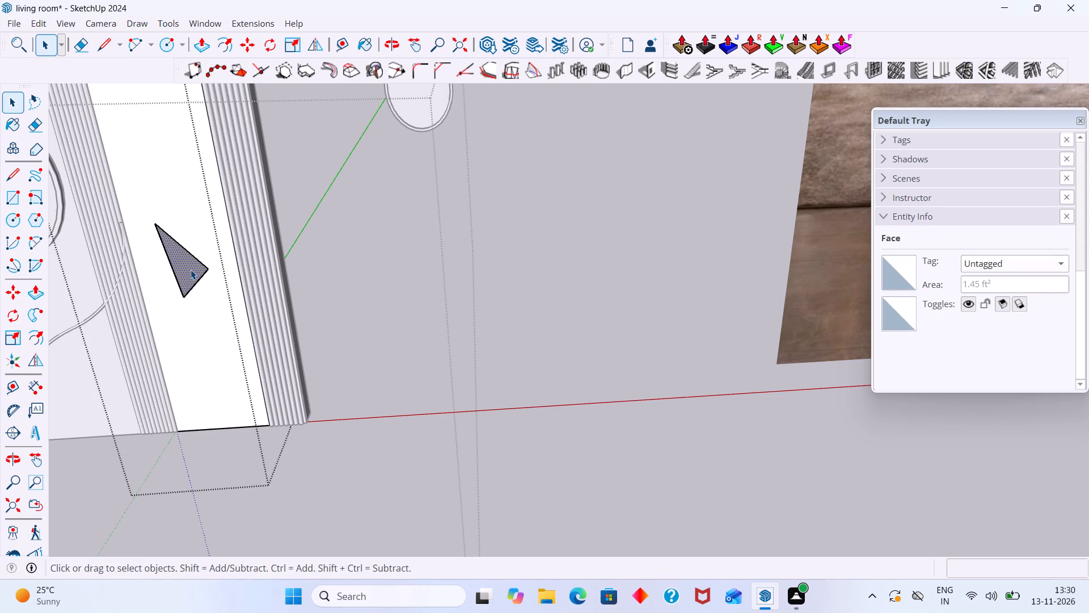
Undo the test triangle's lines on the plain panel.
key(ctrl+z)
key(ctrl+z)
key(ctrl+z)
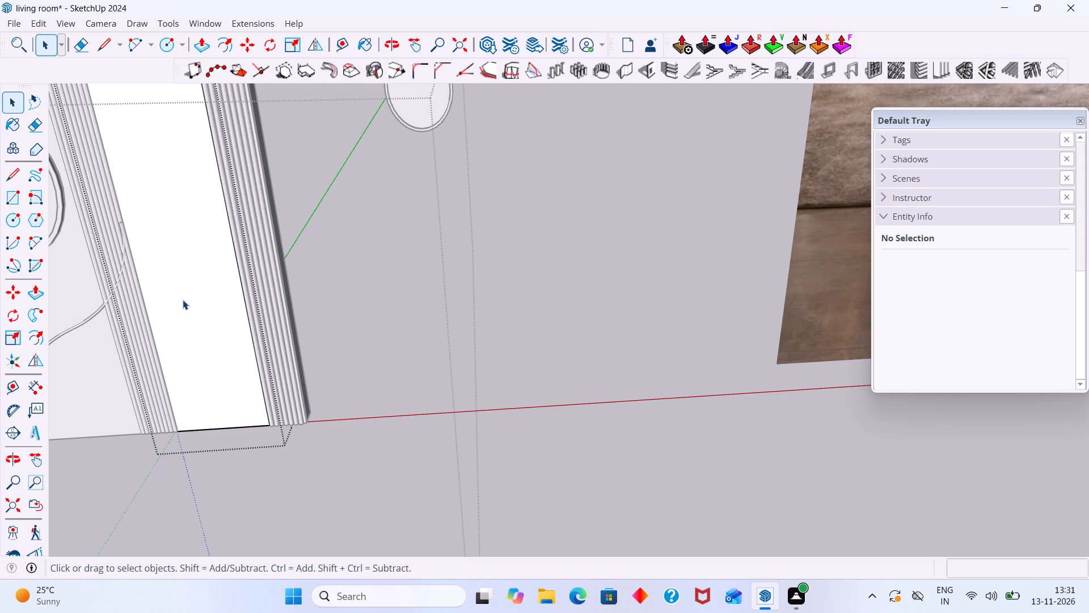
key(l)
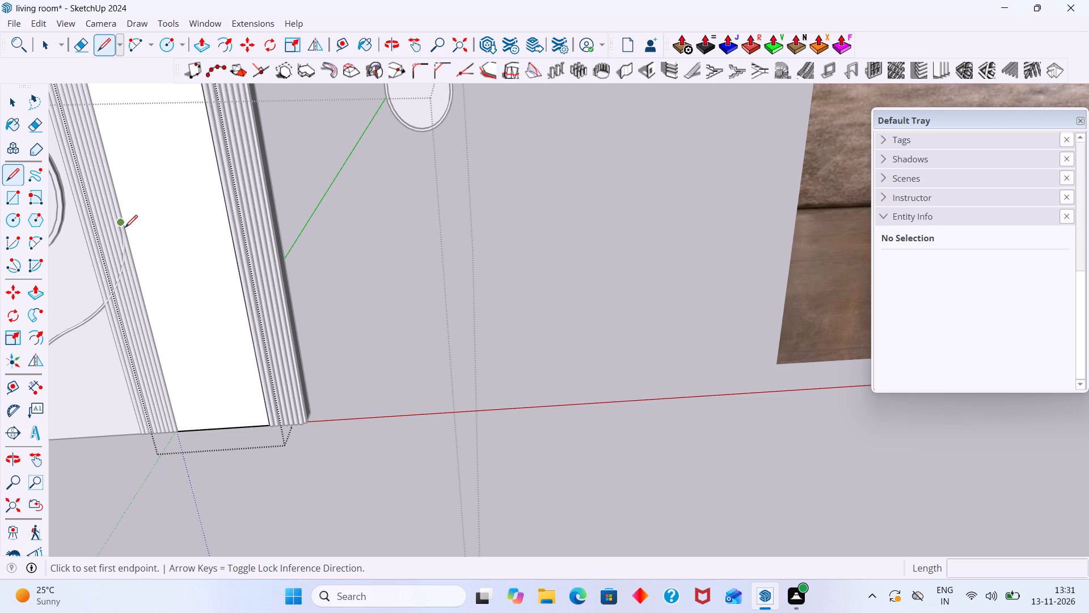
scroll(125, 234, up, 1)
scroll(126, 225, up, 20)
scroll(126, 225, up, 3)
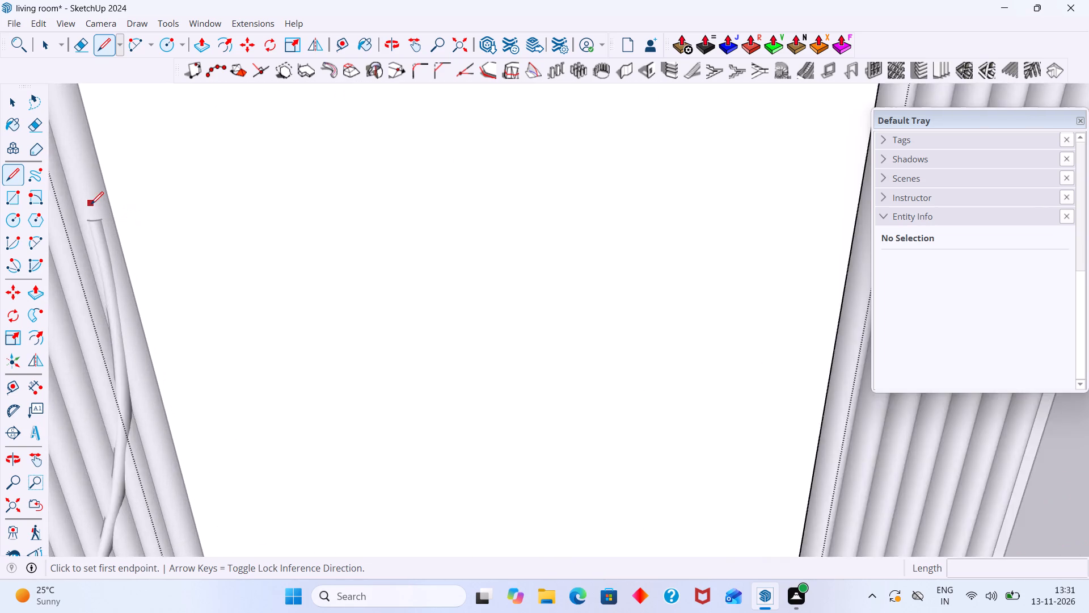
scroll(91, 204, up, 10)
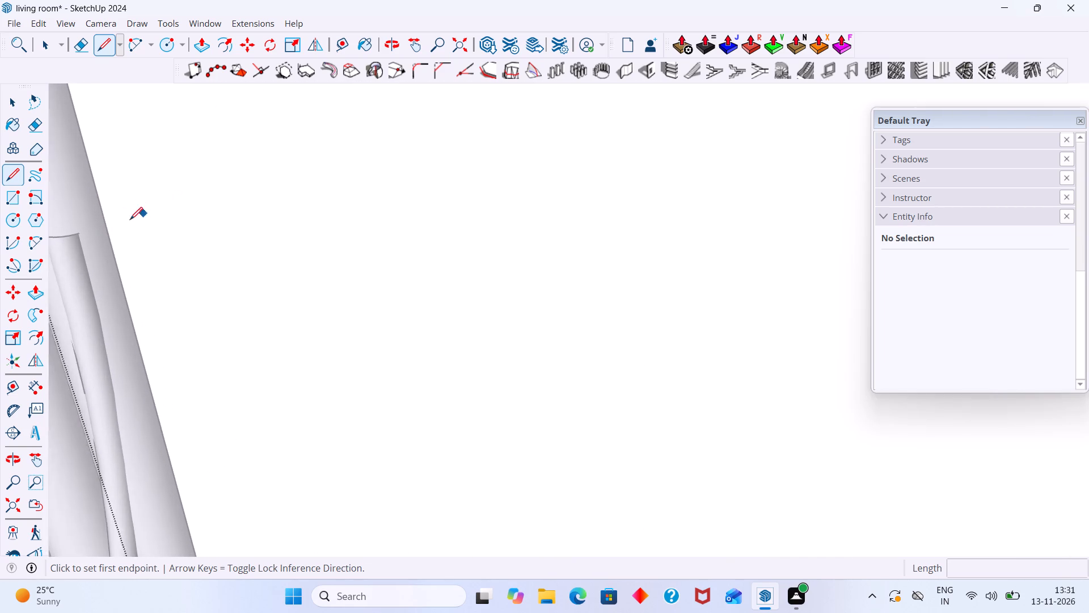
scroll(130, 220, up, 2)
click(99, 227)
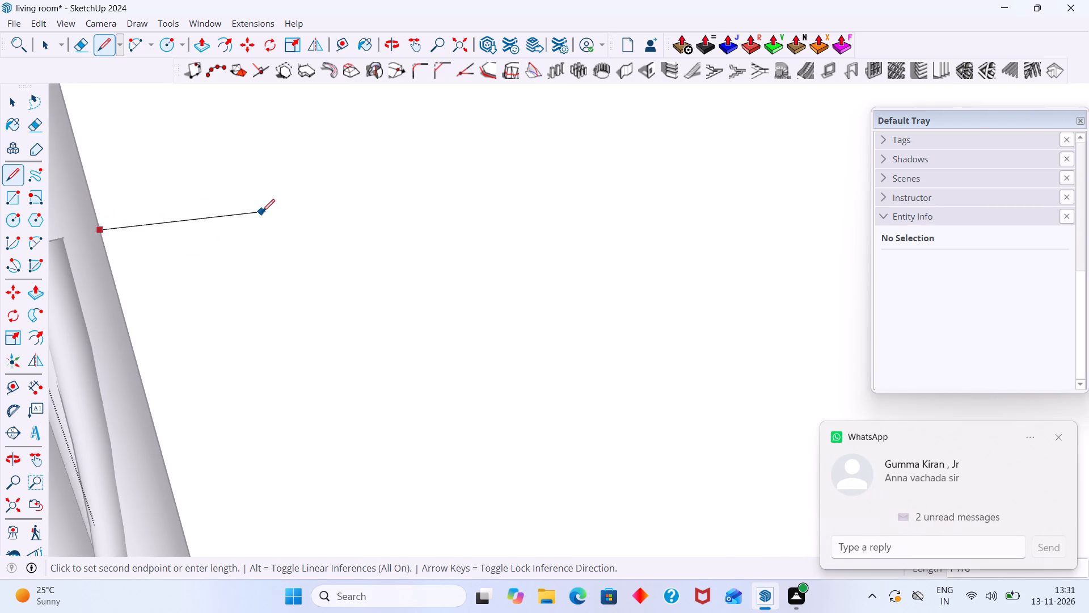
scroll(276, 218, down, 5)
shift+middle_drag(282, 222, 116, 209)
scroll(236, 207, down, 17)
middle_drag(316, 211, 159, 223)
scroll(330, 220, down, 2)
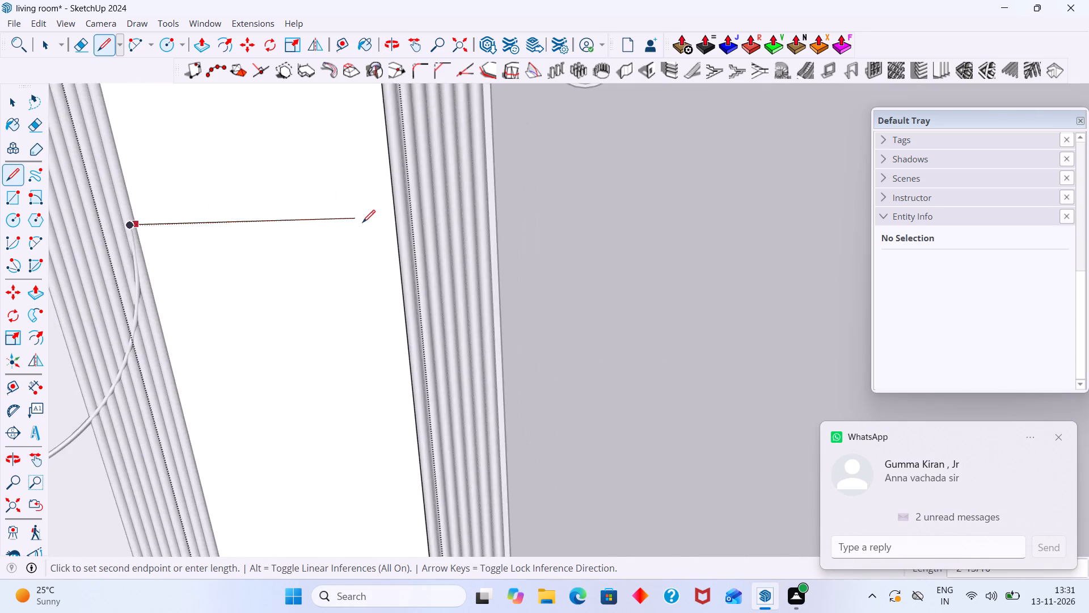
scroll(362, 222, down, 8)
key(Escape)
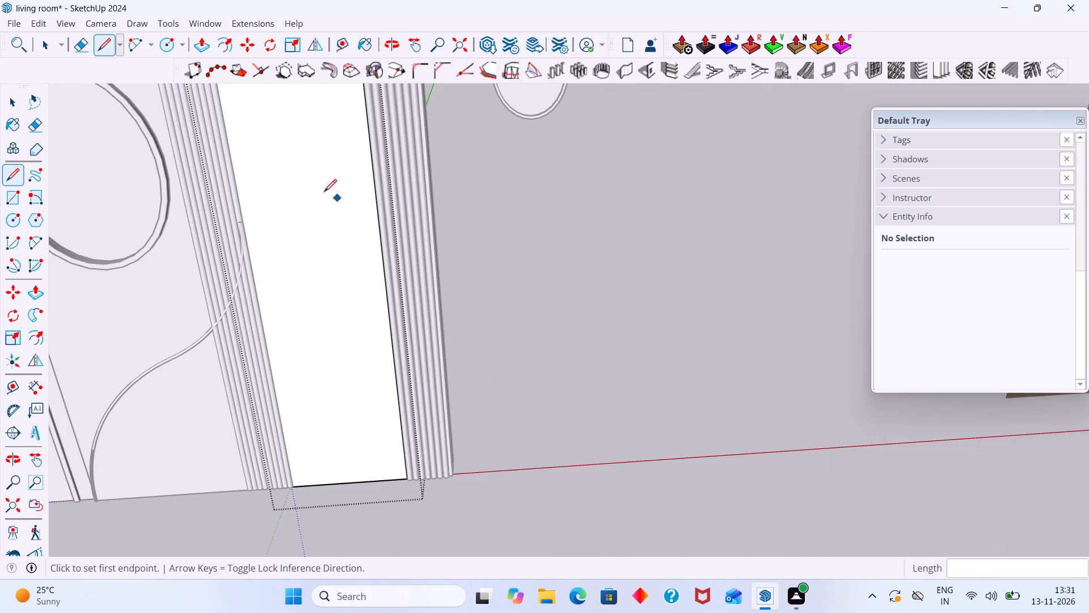
Draw a line about 2' 5 7/16" long across the panel's front face, locked to the red axis, between its two long edges.
scroll(245, 167, up, 15)
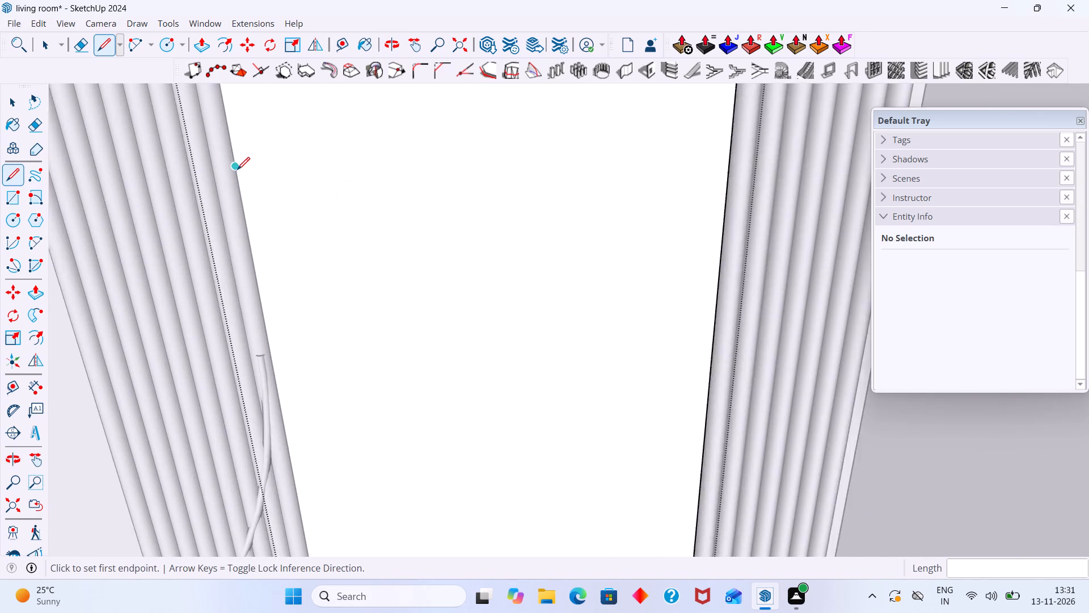
scroll(239, 166, up, 20)
scroll(239, 166, up, 2)
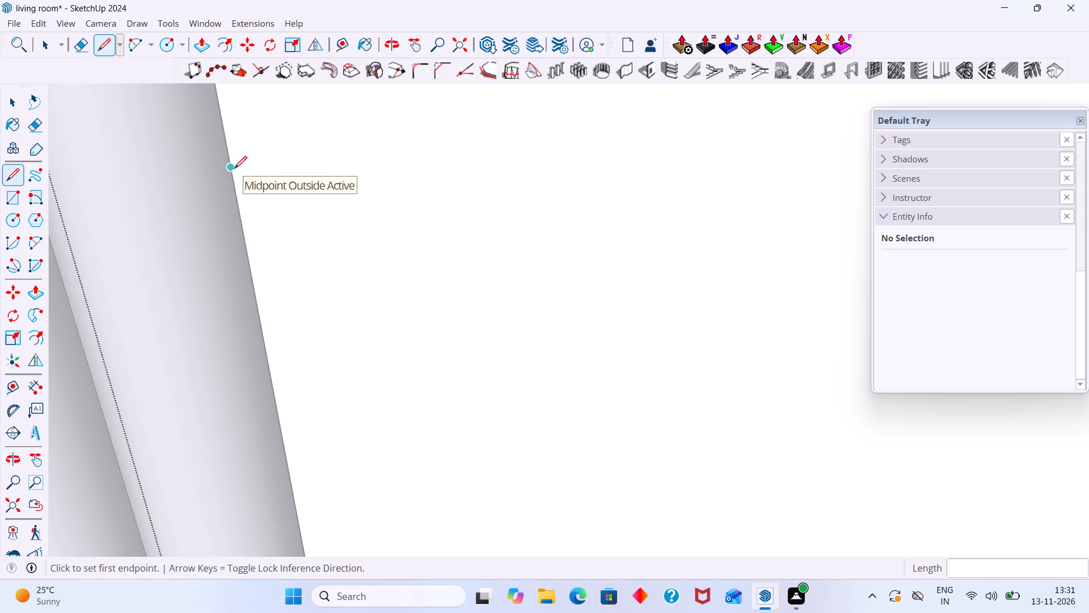
click(233, 169)
scroll(368, 158, down, 3)
key(Right)
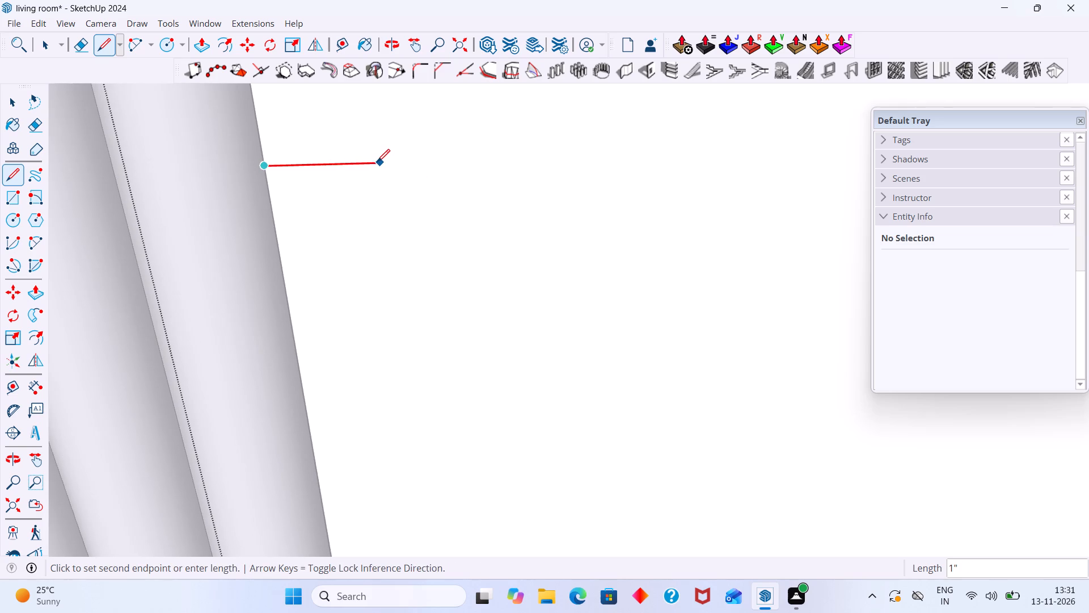
scroll(377, 162, down, 7)
shift+middle_drag(382, 179, 17, 241)
scroll(157, 222, down, 17)
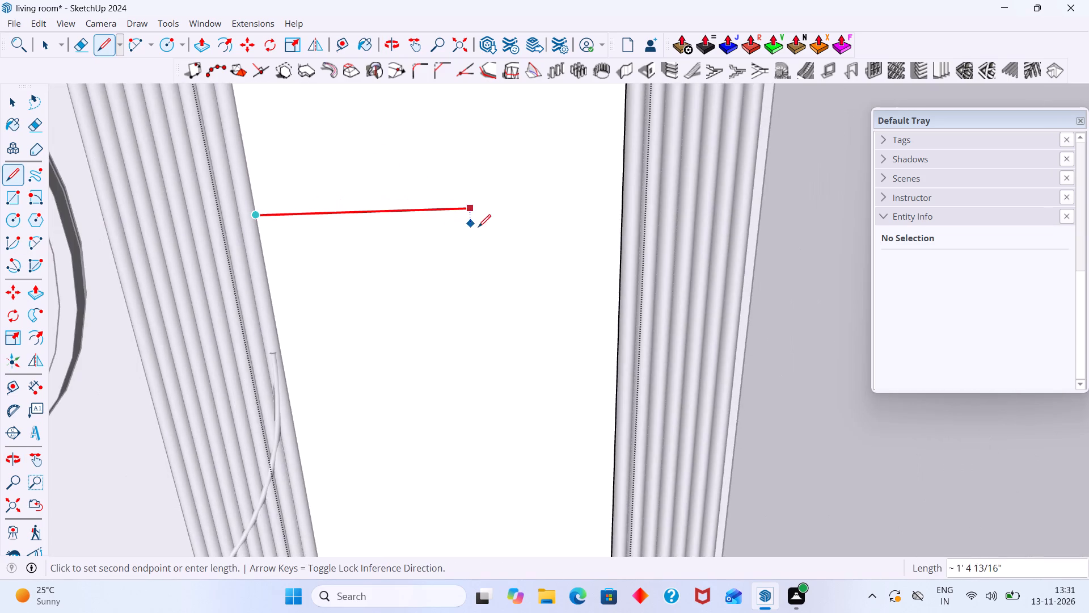
middle_drag(478, 227, 743, 212)
scroll(422, 234, up, 6)
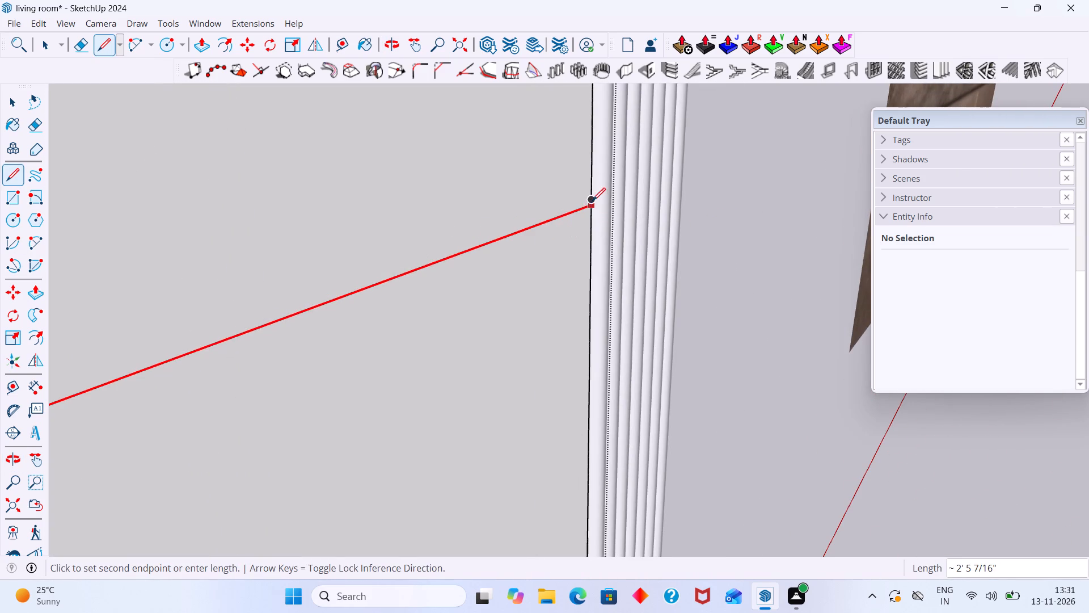
click(595, 204)
key(space)
click(427, 219)
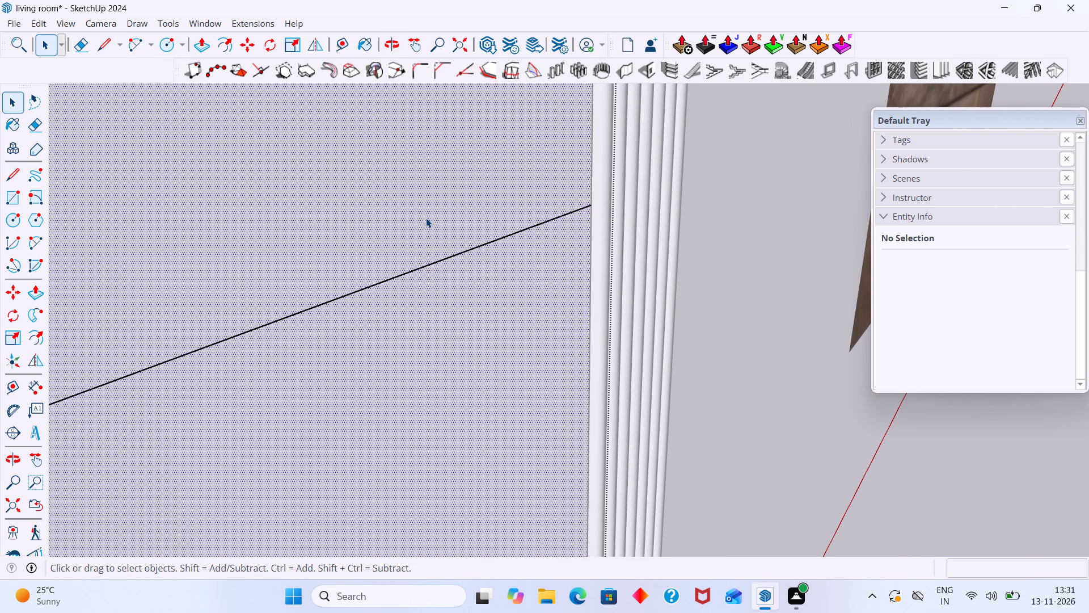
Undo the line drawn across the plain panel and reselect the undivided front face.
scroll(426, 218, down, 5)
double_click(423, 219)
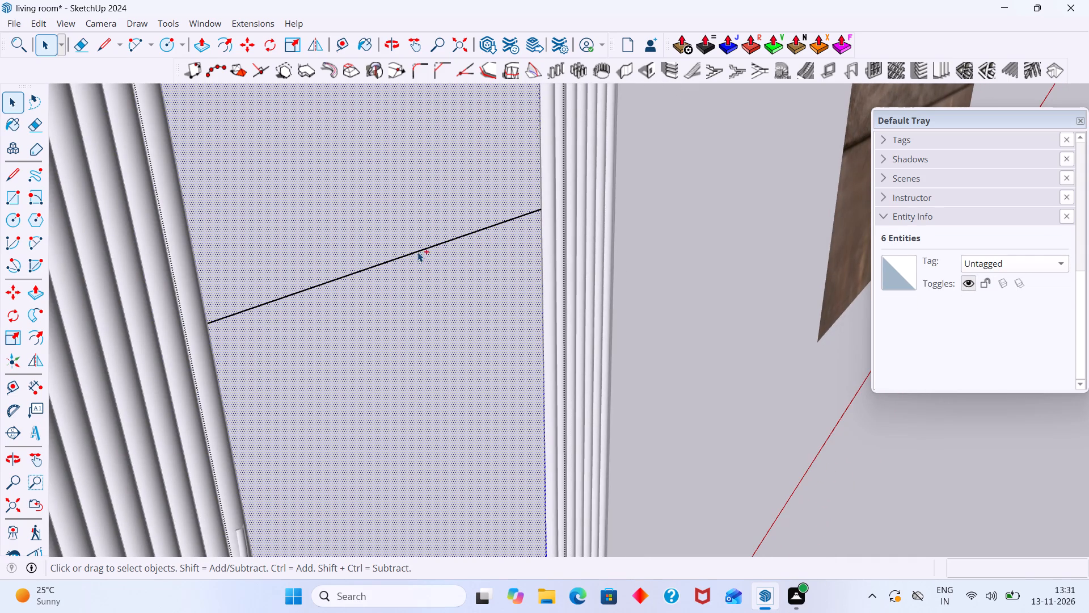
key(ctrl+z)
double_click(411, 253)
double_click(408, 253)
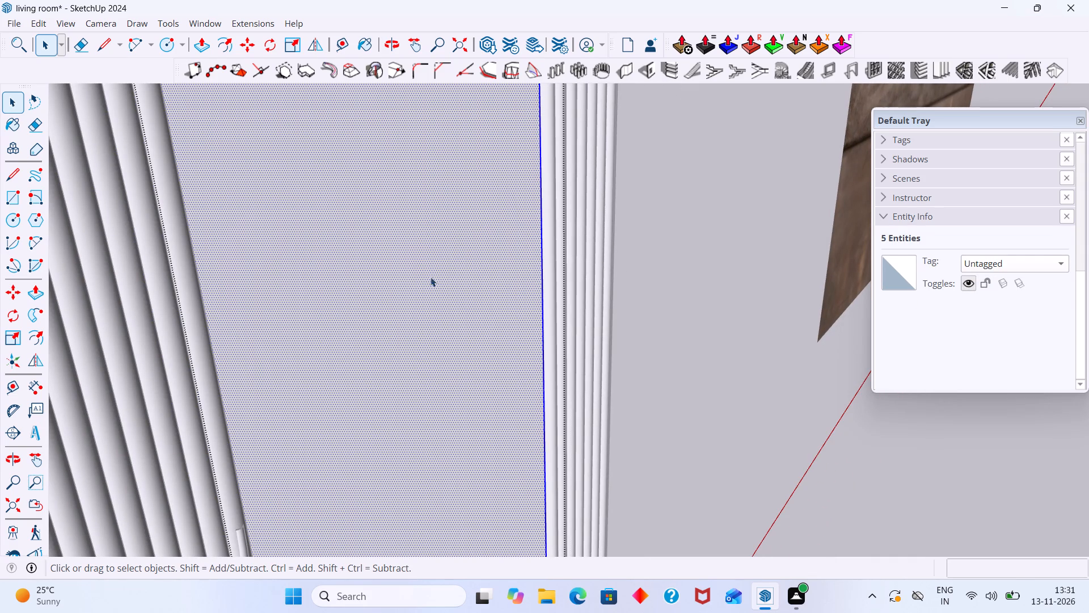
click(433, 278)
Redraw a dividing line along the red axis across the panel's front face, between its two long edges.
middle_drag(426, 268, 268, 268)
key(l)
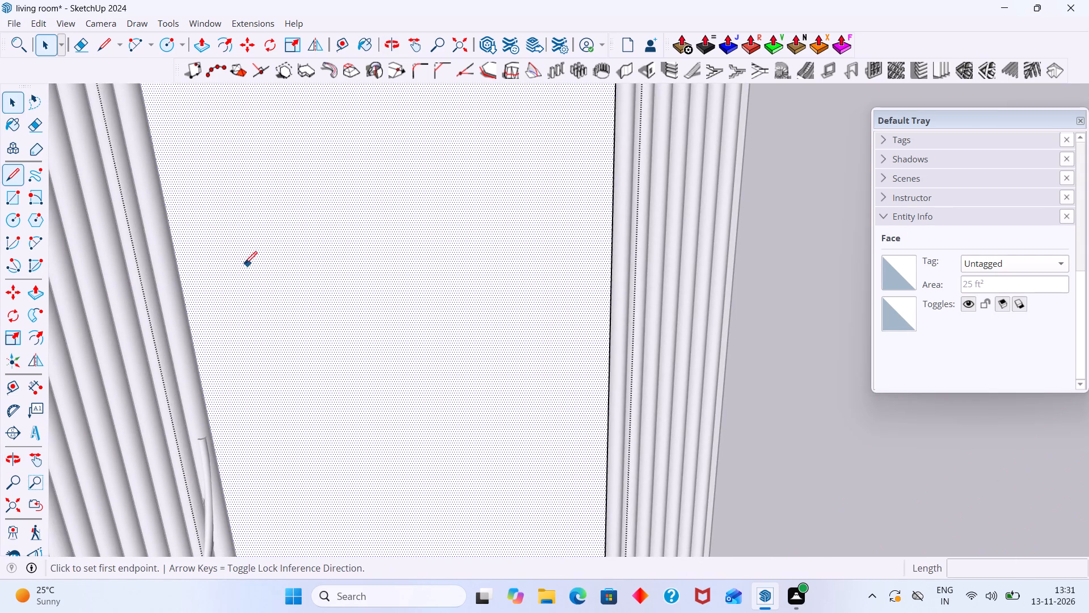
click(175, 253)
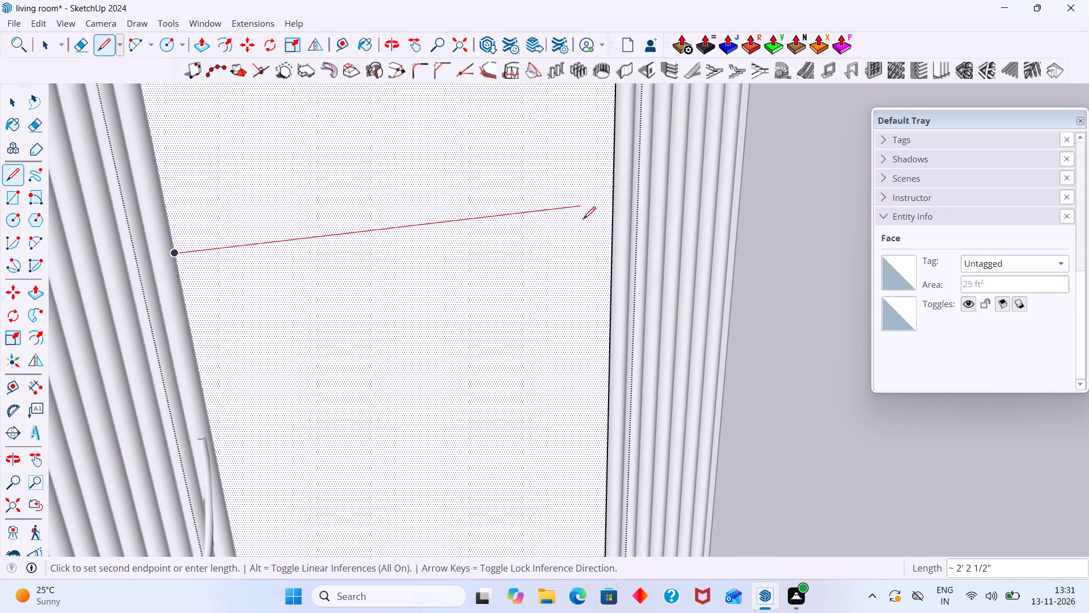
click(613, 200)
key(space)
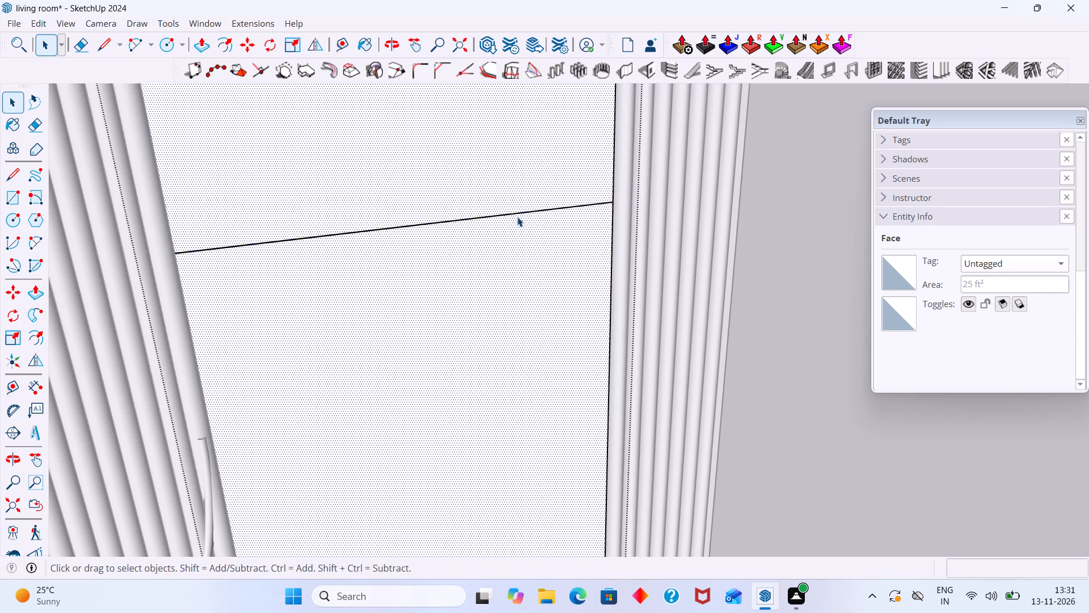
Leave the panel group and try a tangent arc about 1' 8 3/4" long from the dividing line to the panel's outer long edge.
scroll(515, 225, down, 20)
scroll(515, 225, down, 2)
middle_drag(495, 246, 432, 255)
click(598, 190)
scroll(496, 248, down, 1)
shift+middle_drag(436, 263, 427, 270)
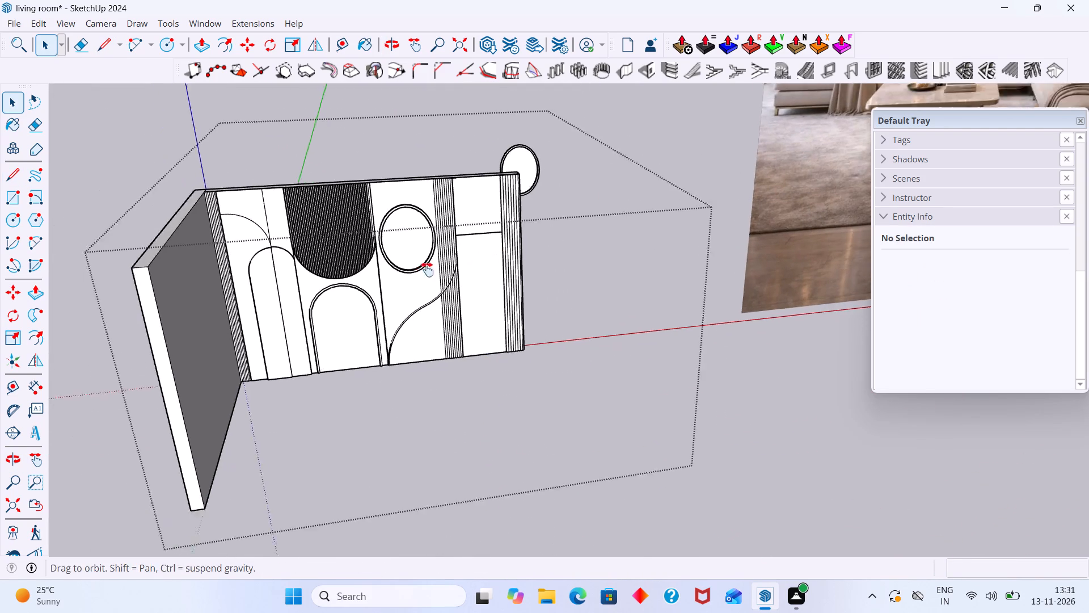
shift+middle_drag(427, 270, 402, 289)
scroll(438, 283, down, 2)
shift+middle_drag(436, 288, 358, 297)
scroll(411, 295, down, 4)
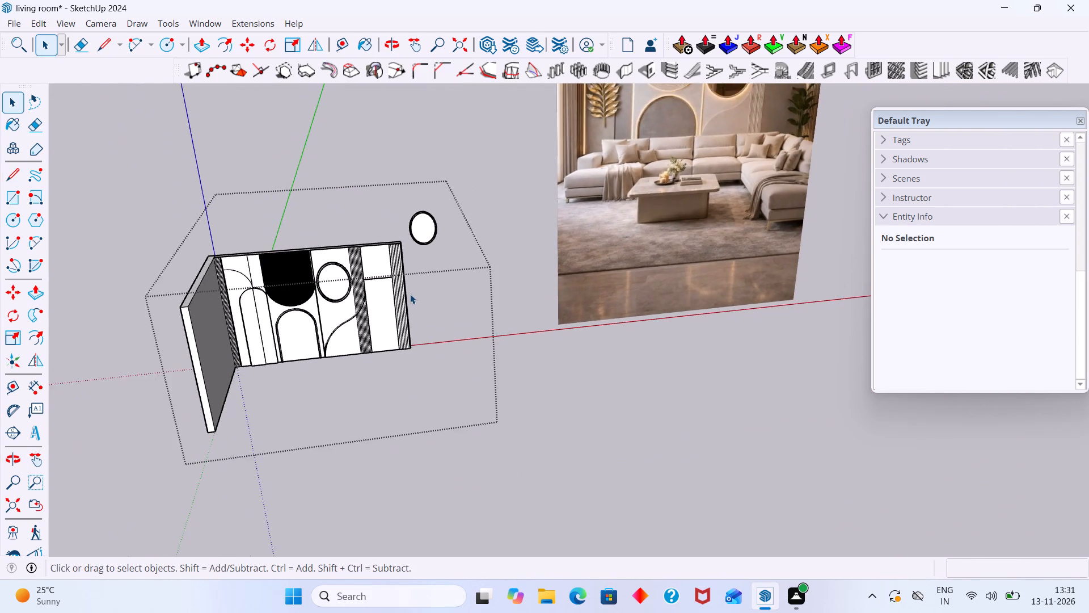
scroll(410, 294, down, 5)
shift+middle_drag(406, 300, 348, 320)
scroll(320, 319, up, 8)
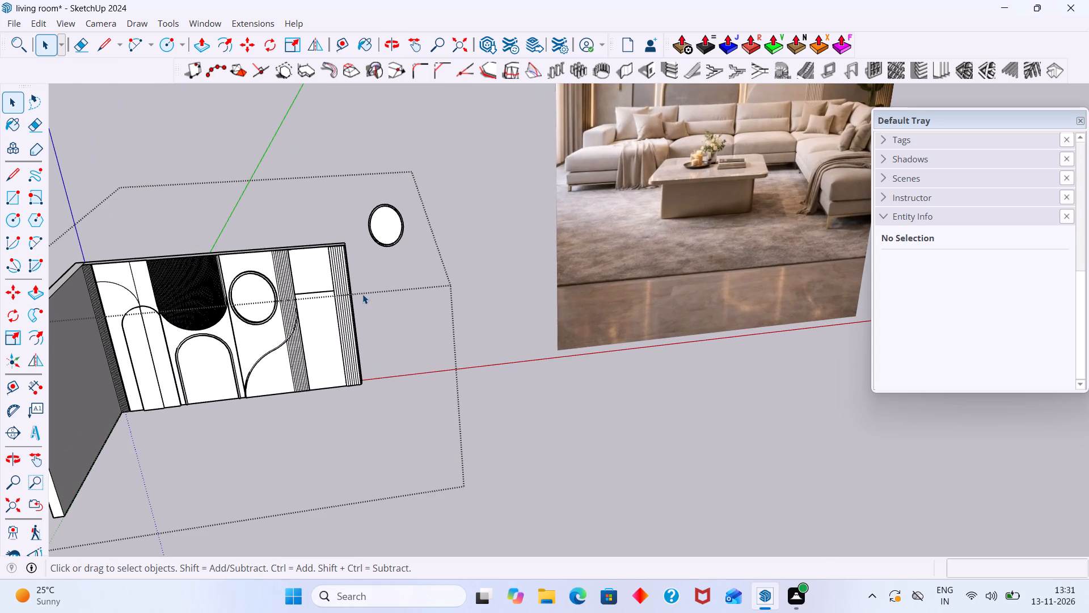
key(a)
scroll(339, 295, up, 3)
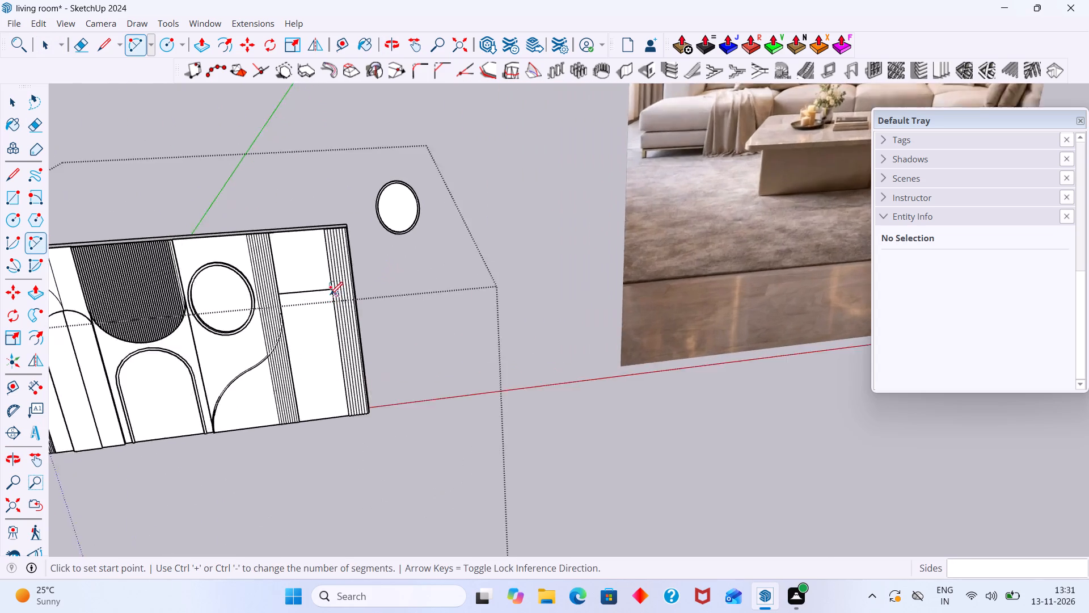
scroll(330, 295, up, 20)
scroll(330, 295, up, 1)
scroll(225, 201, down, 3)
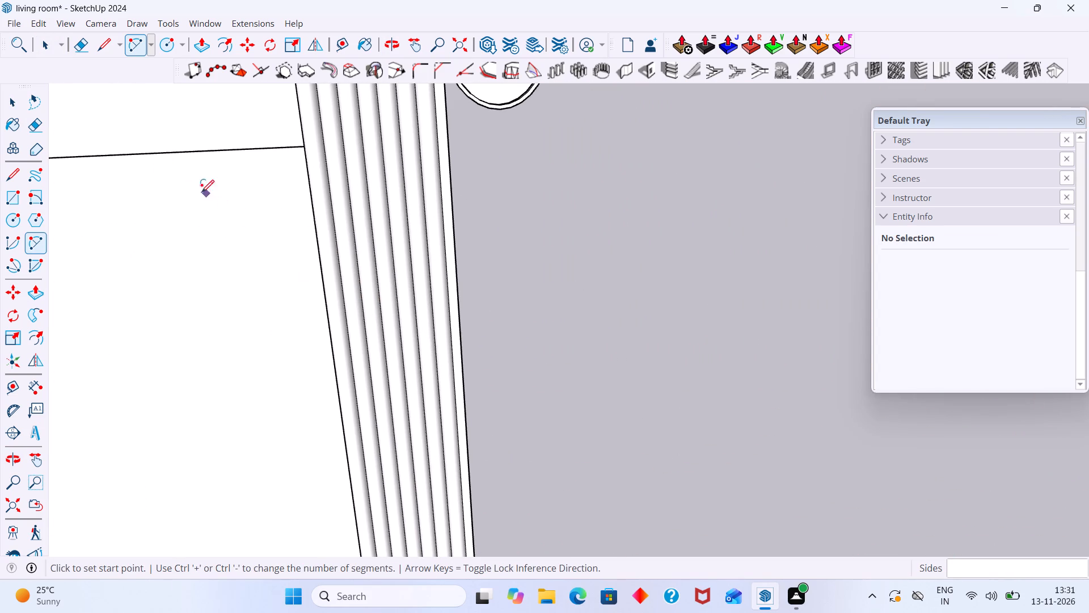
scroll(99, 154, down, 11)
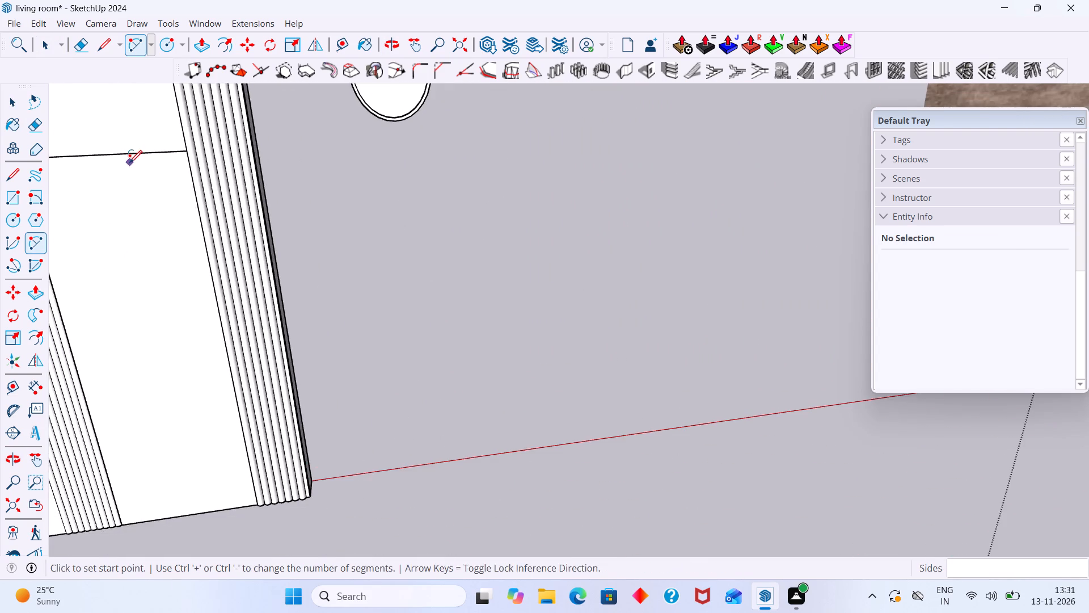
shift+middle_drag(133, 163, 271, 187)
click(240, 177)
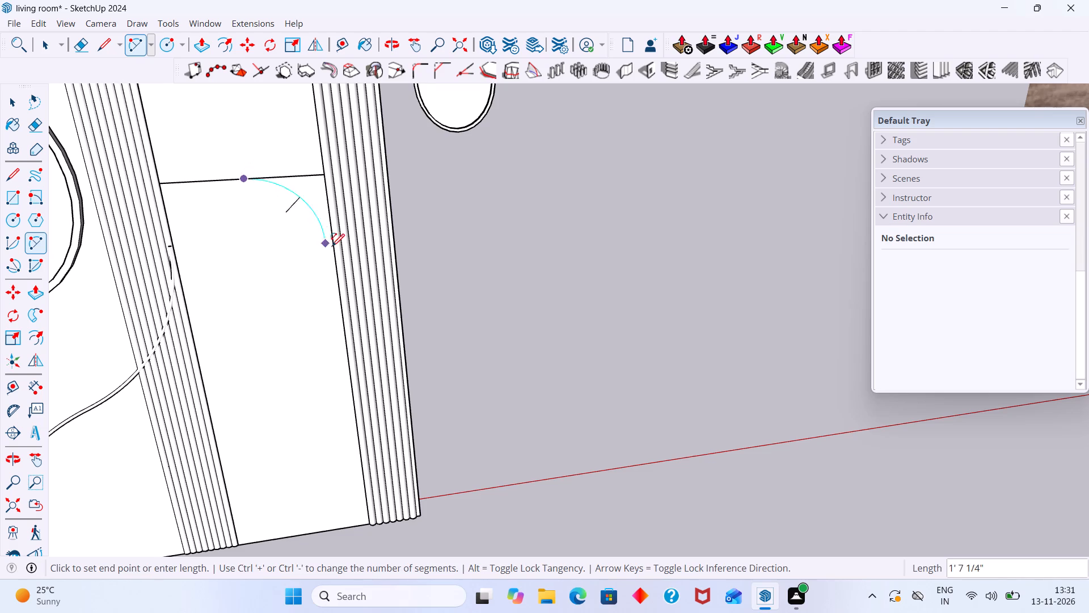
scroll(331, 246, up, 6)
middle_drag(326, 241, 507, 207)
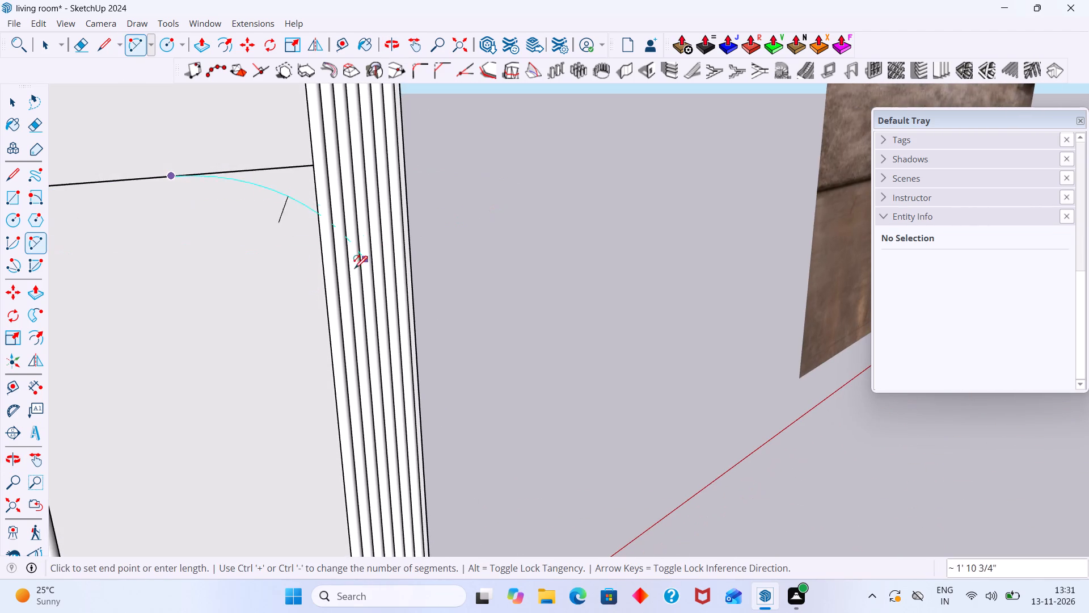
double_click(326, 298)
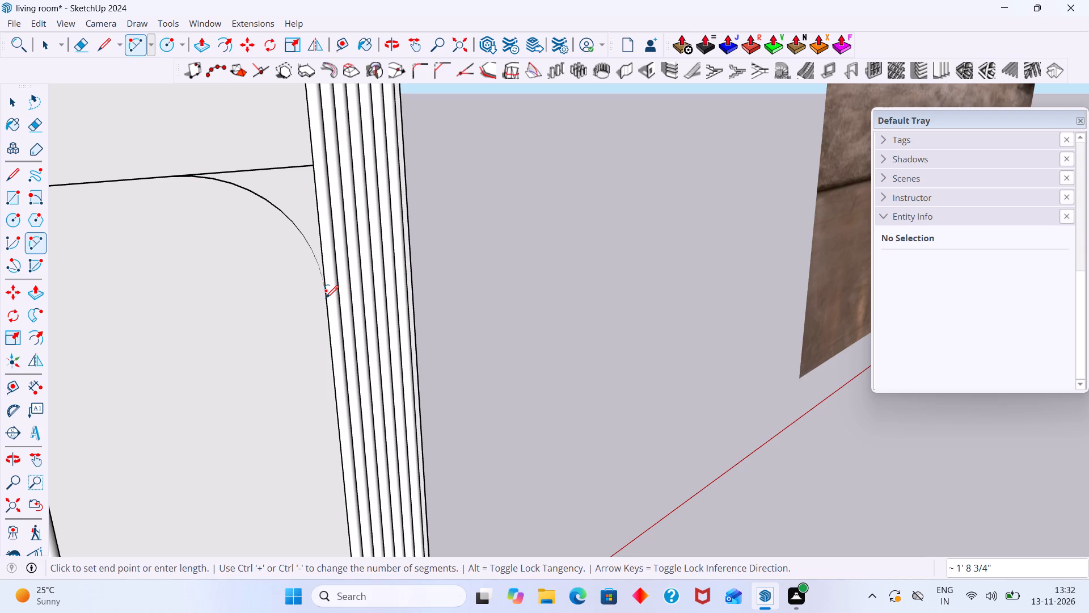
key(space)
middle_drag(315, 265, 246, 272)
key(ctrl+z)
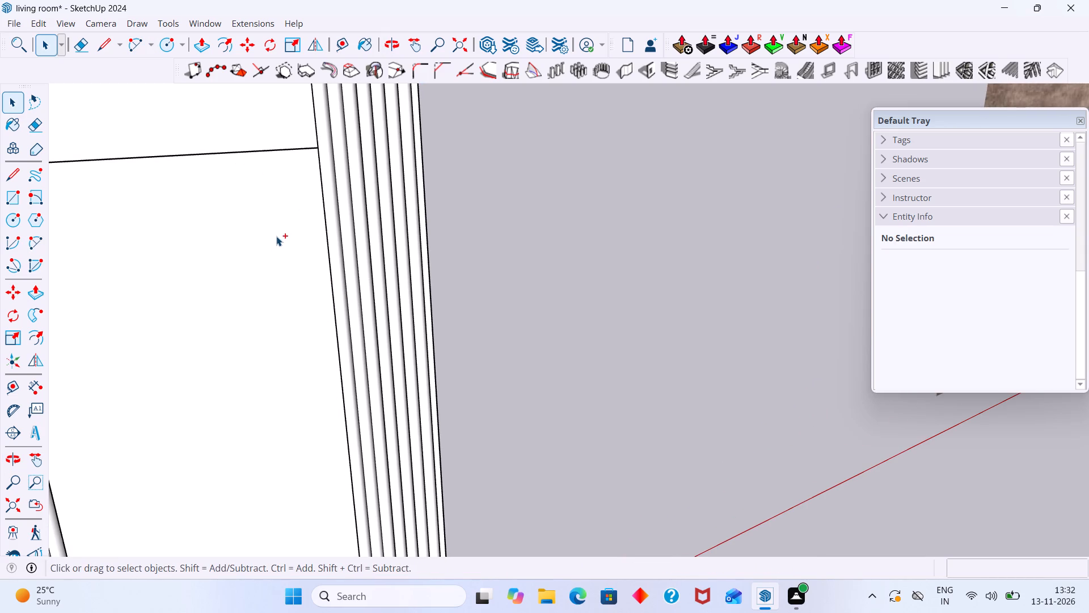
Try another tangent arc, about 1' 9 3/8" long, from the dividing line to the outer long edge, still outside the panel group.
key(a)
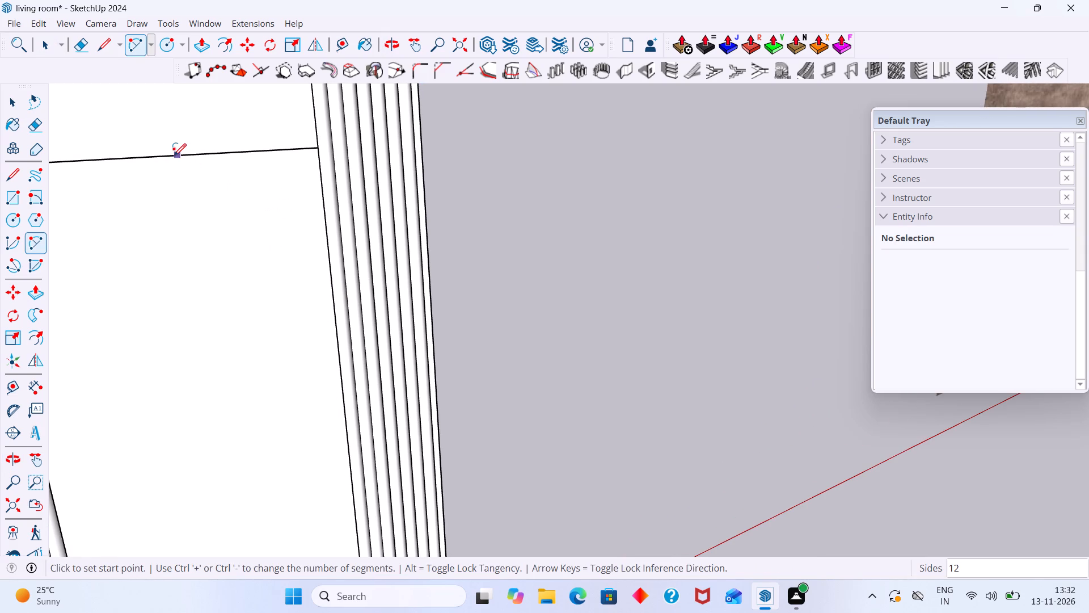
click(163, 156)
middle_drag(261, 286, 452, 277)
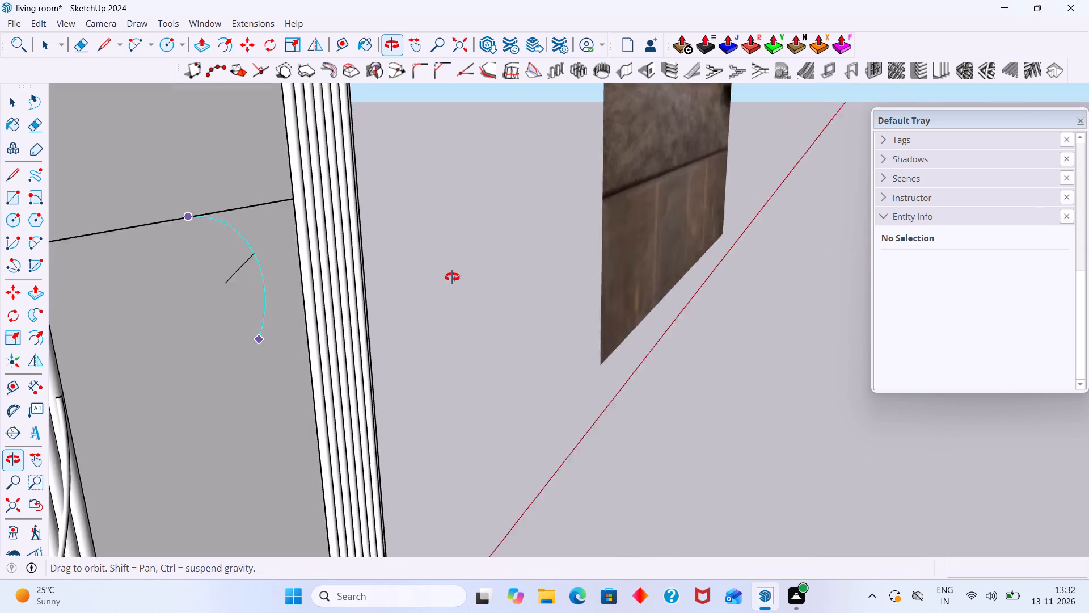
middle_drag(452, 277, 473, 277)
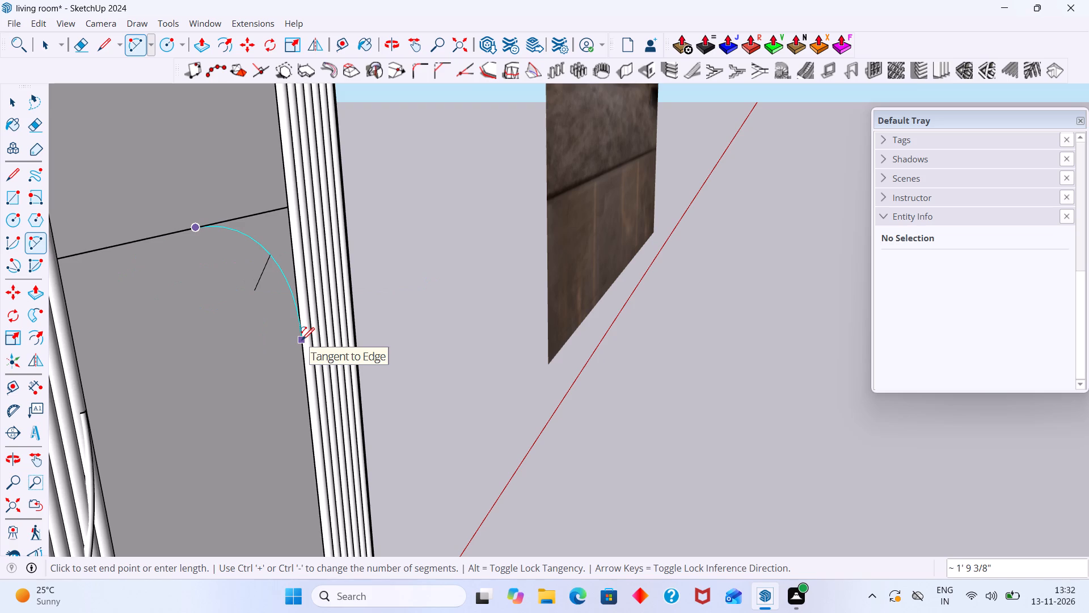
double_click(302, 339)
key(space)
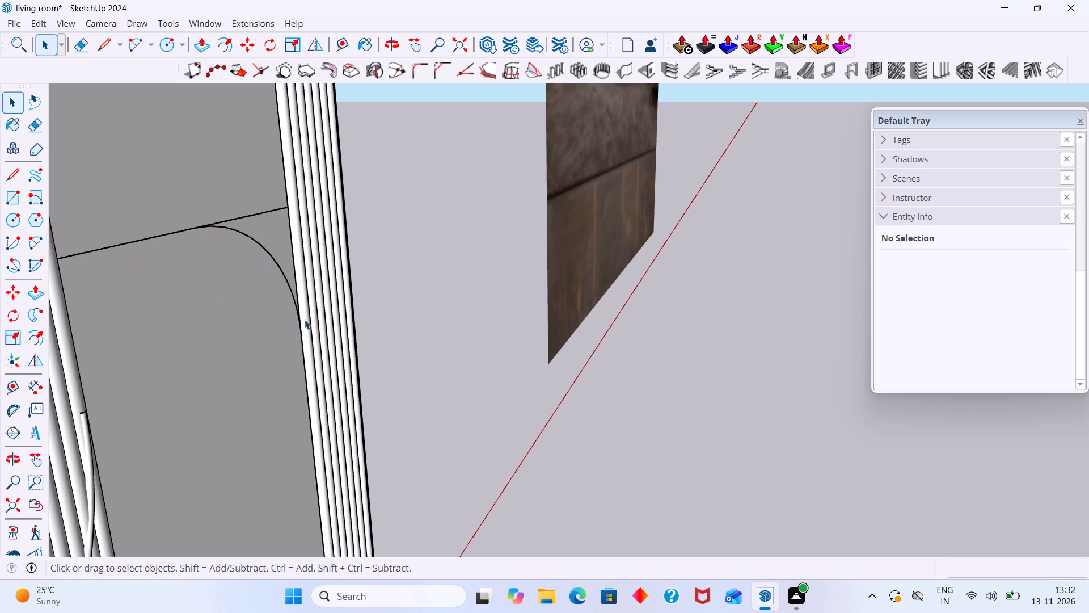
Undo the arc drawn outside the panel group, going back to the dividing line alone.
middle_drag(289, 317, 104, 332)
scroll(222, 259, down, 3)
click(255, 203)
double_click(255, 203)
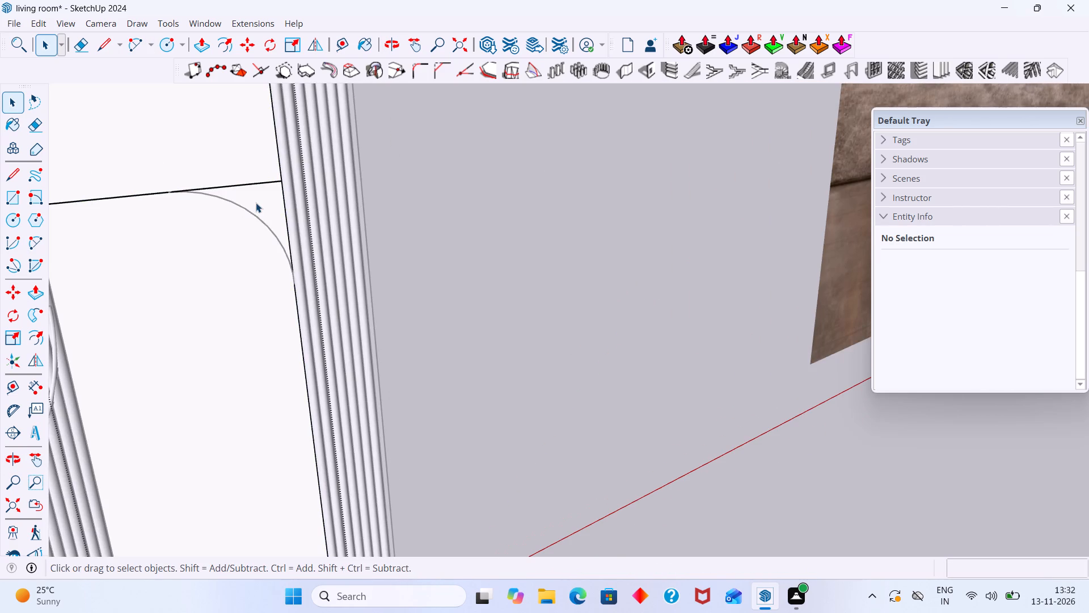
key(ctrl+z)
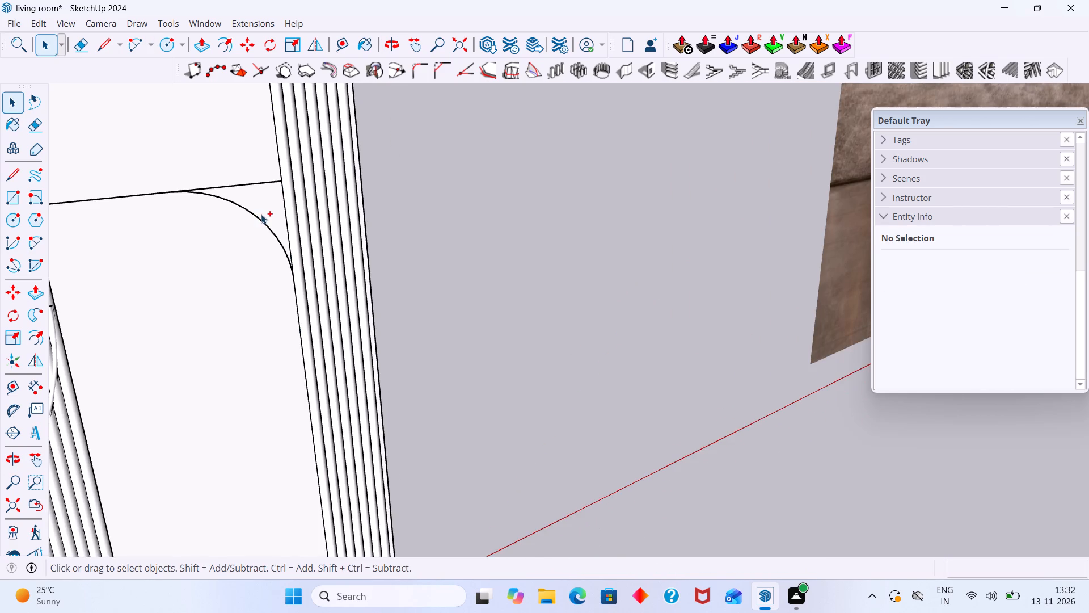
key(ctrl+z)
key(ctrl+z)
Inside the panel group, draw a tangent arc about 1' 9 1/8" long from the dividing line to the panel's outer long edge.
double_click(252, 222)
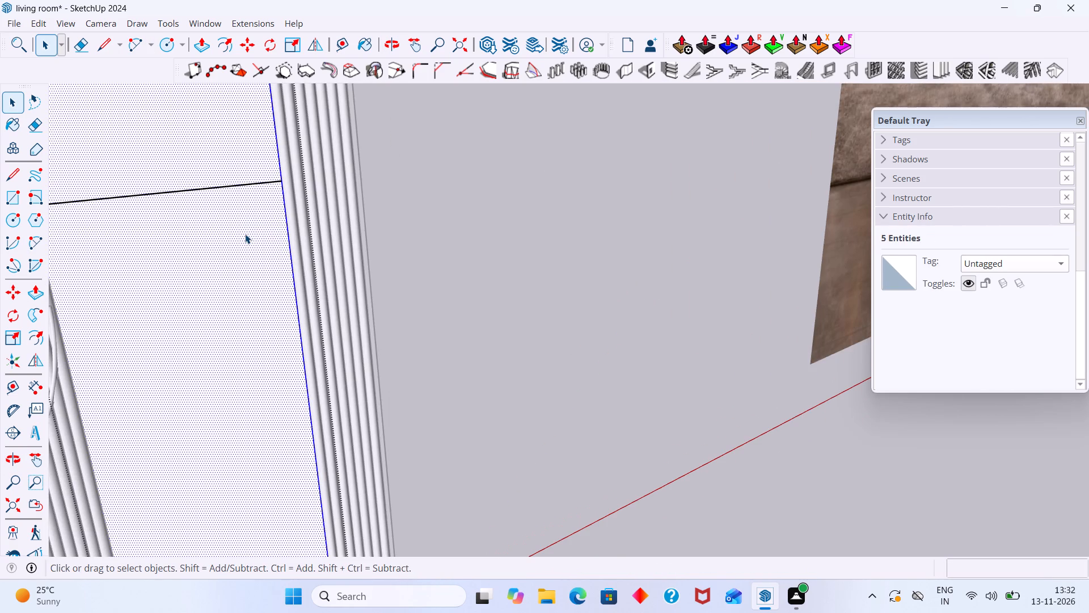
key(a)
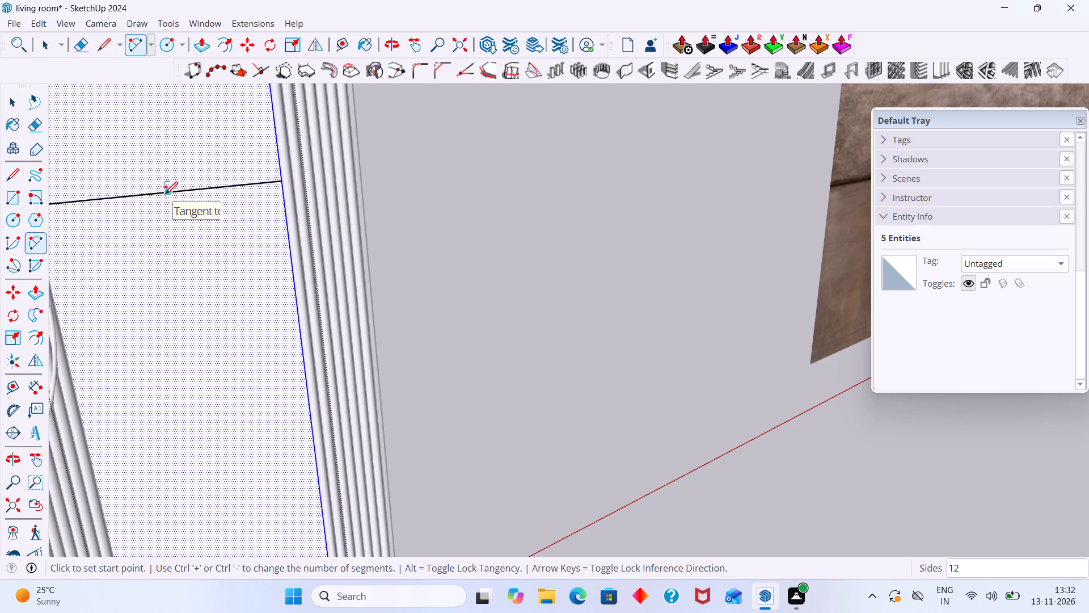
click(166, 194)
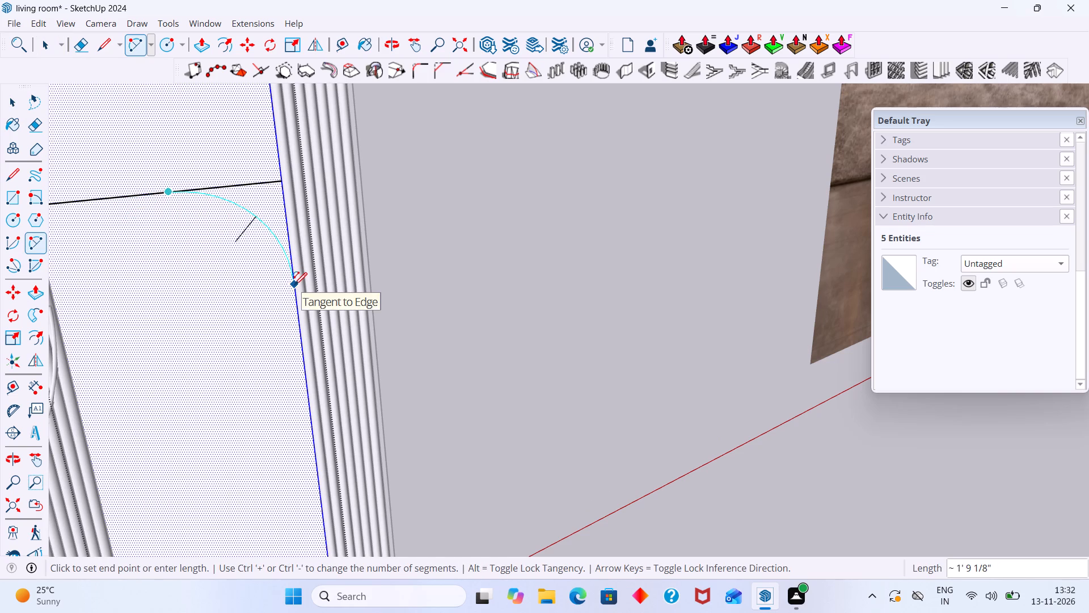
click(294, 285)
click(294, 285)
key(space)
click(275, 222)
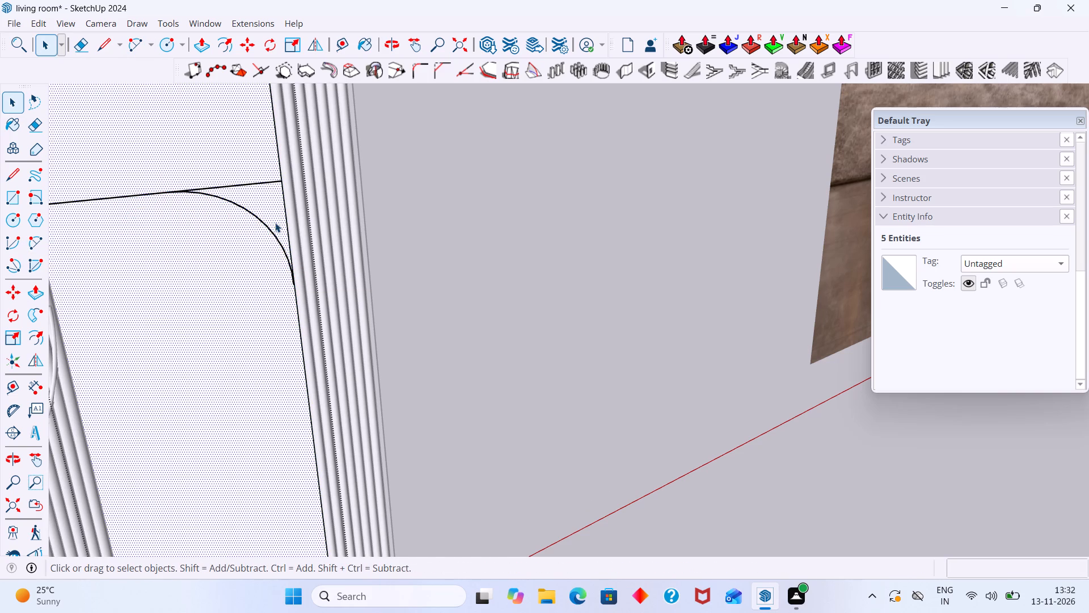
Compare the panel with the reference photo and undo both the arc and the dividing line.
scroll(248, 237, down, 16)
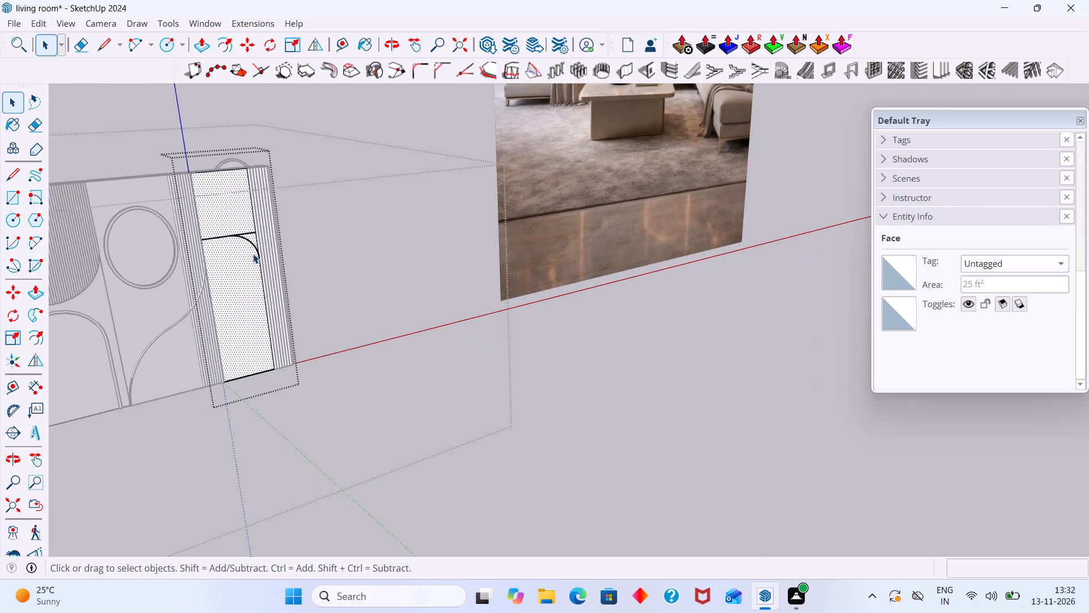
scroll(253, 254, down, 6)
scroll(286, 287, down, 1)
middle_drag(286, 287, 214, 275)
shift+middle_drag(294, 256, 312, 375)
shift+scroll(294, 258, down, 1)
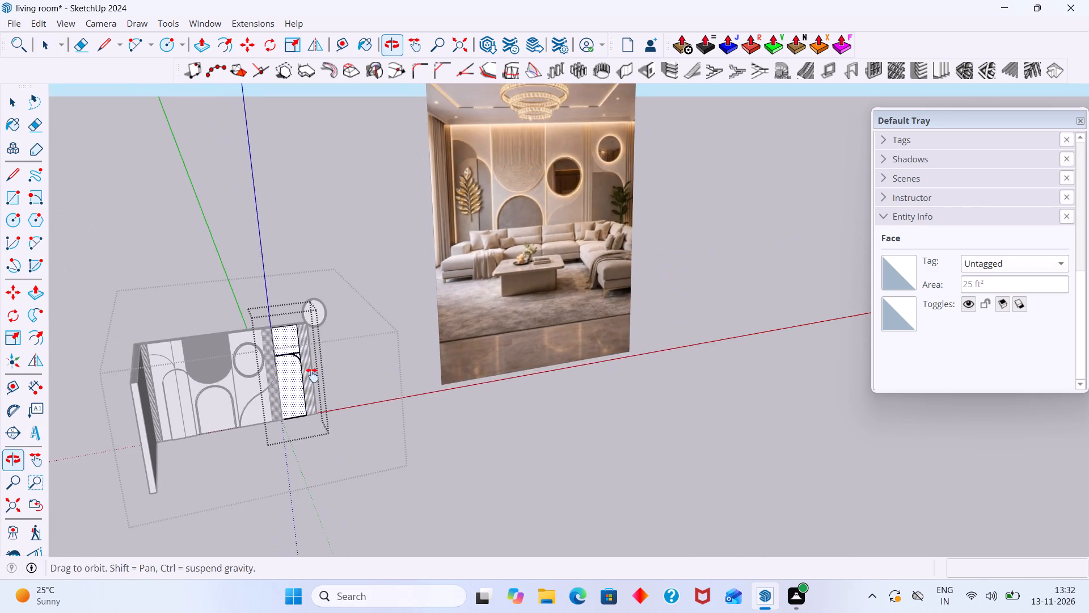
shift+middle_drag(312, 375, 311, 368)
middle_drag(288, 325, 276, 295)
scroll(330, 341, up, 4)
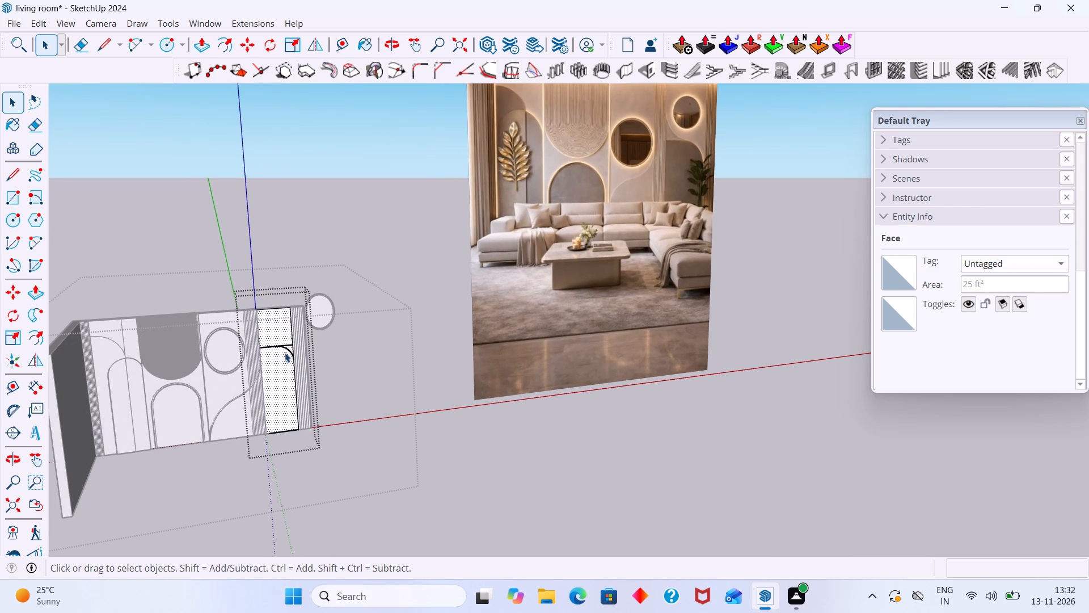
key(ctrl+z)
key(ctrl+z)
Leave the plain panel group and explode it within the feature wall group.
right_click(285, 322)
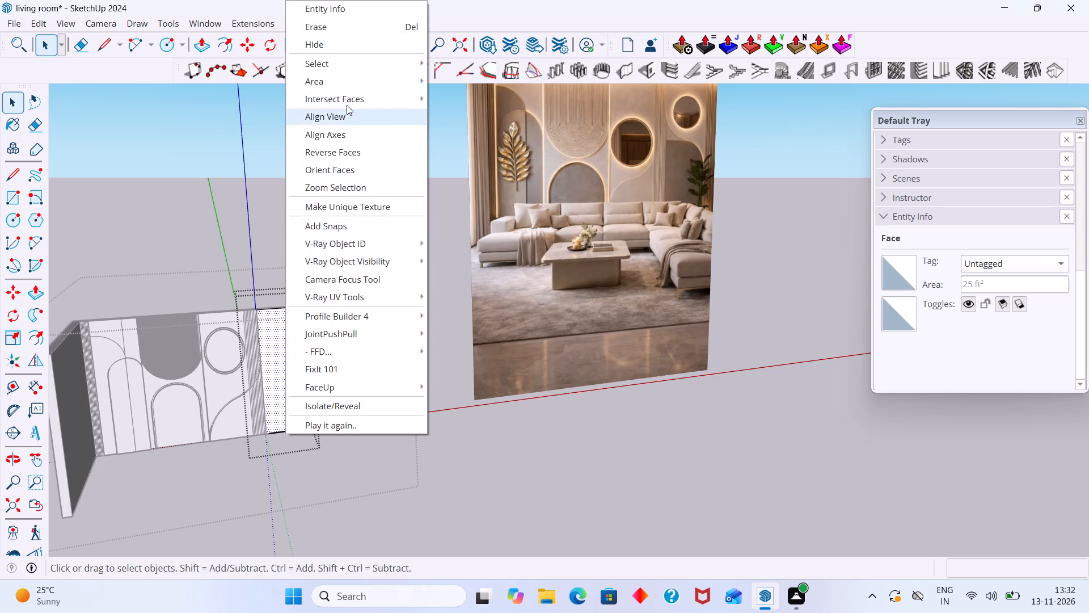
click(265, 176)
click(272, 311)
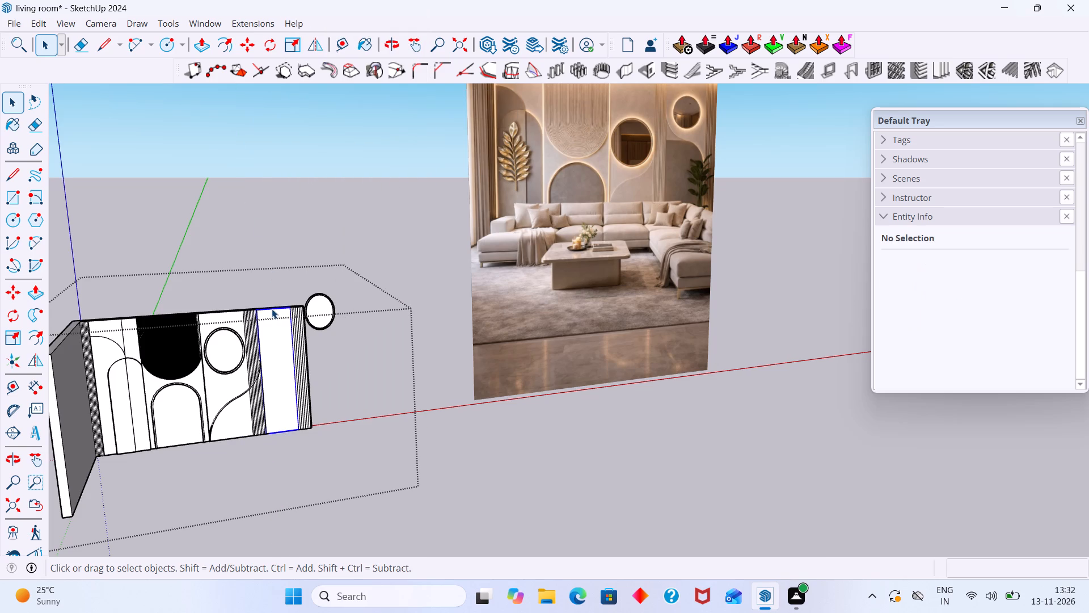
right_click(272, 313)
click(319, 103)
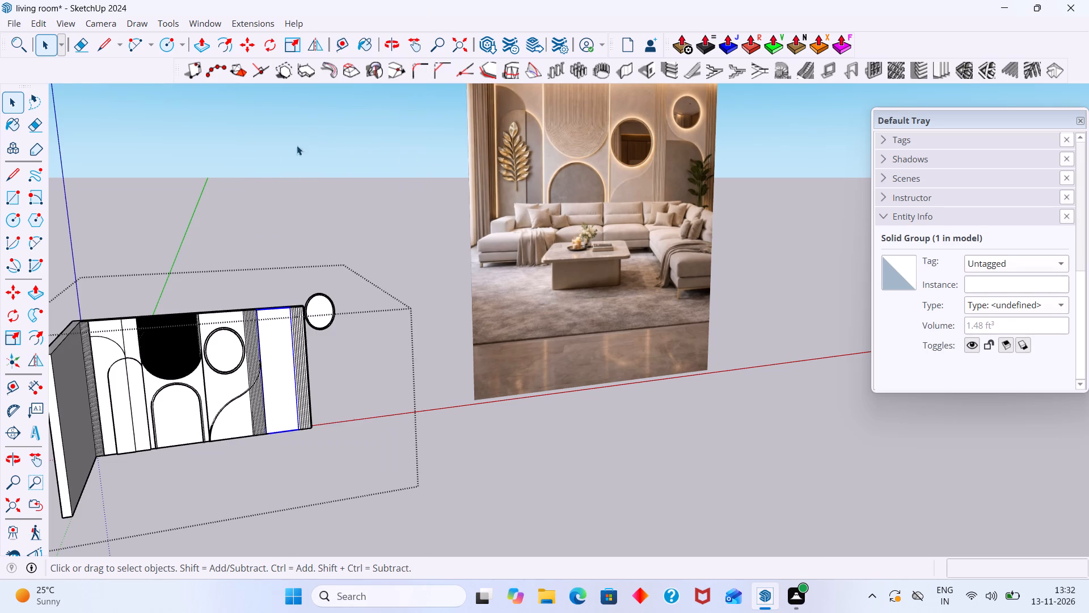
click(277, 246)
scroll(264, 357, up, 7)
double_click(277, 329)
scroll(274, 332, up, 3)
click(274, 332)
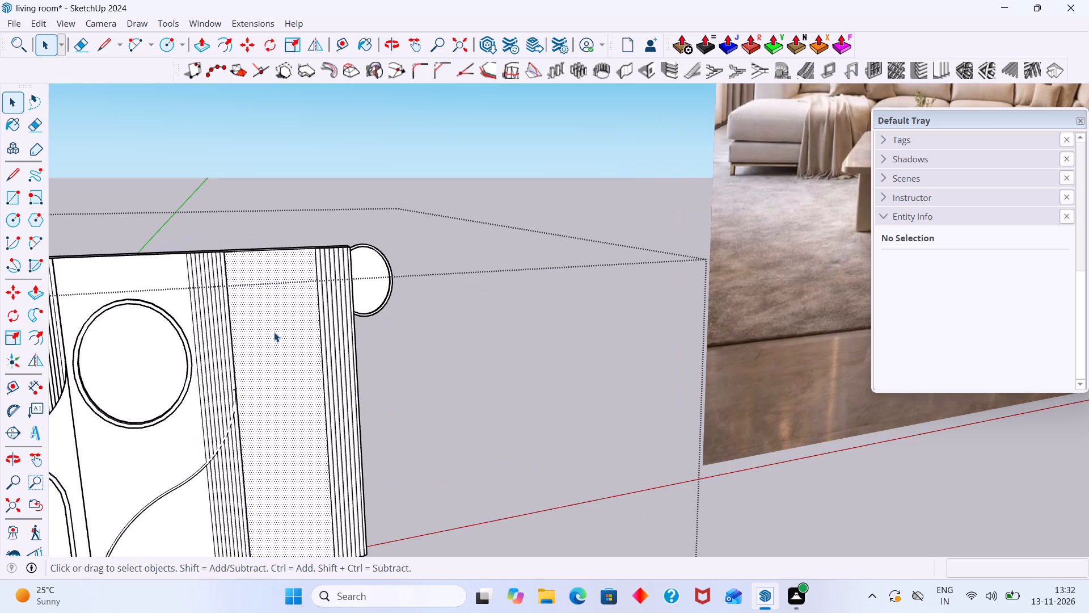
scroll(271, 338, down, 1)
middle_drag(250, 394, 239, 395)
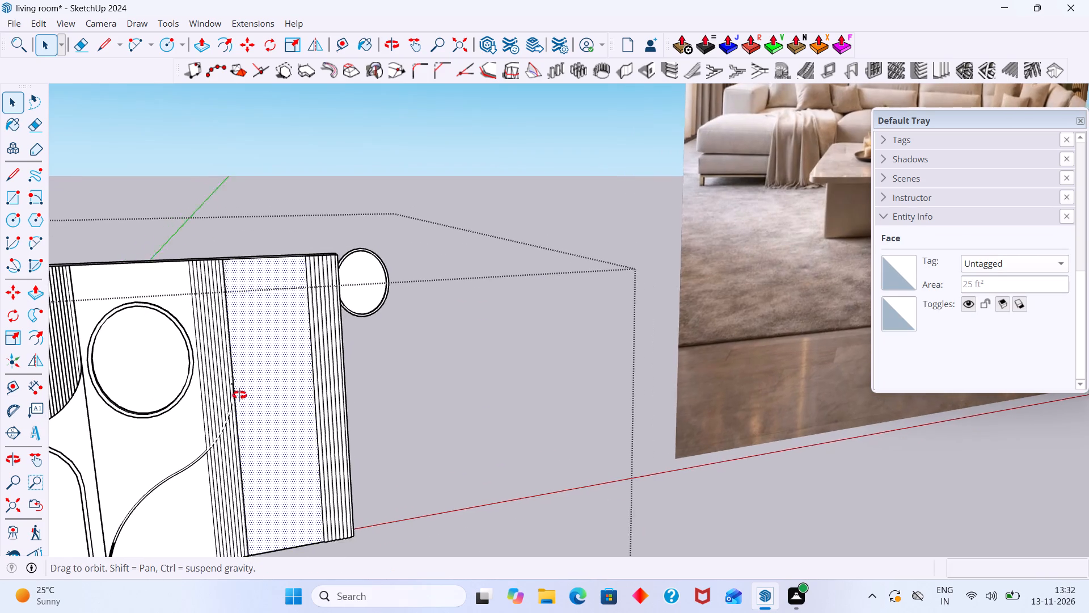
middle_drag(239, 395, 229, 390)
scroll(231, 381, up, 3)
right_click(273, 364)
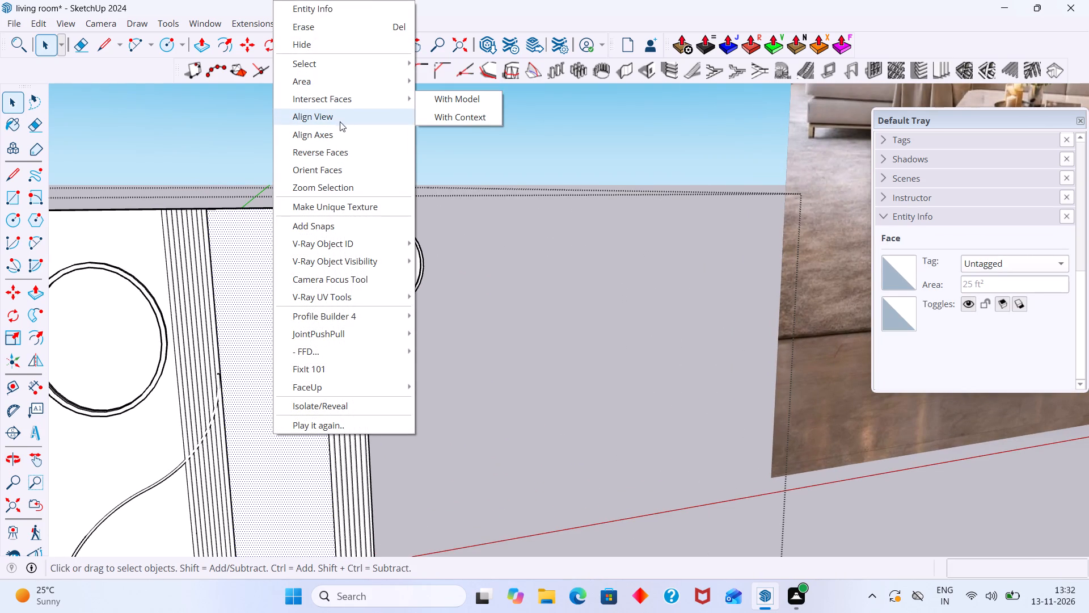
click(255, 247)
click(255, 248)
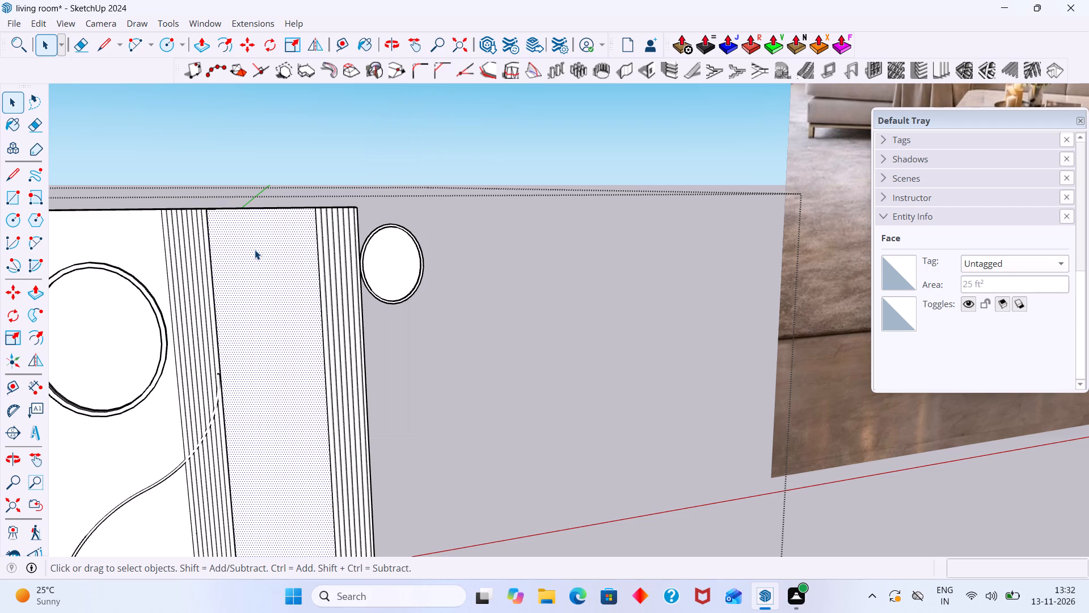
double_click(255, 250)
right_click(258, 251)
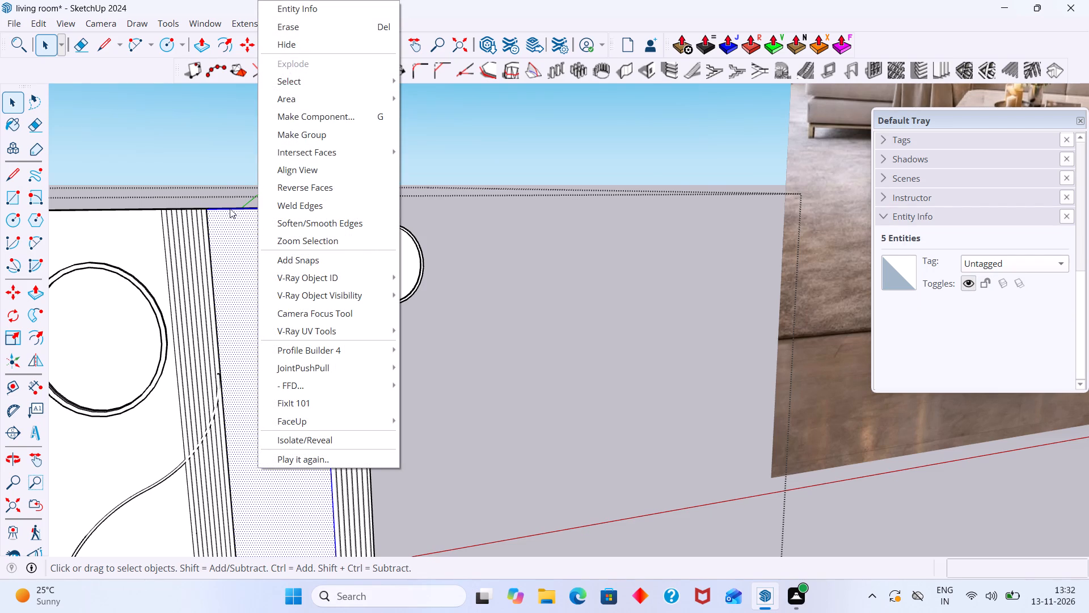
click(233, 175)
Reopen the feature wall group for editing and select the plain panel's front face between the fluted strips.
click(246, 241)
double_click(249, 250)
double_click(241, 276)
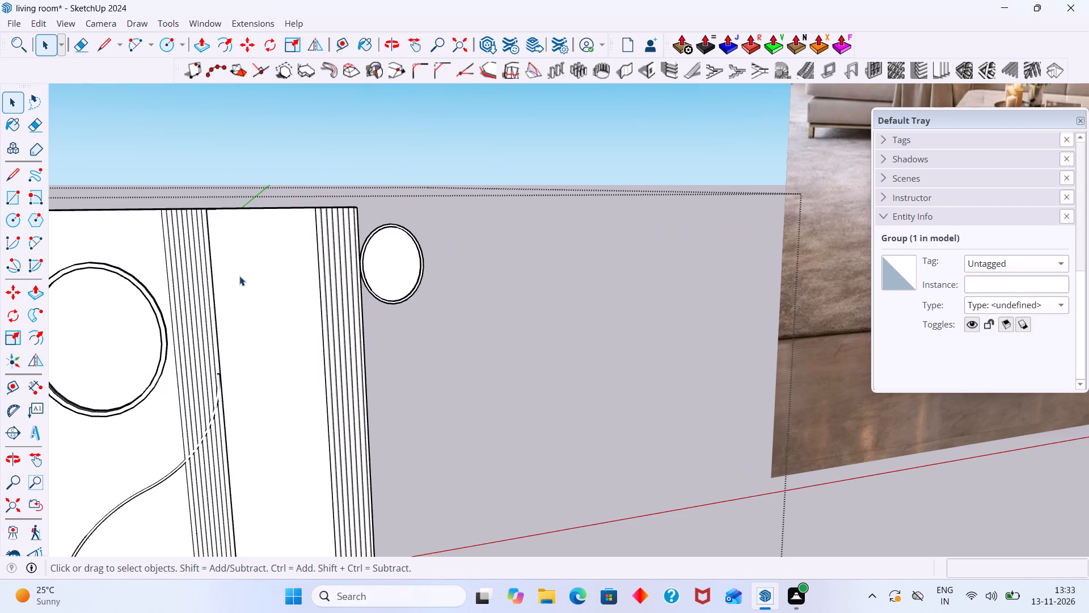
click(239, 275)
click(239, 275)
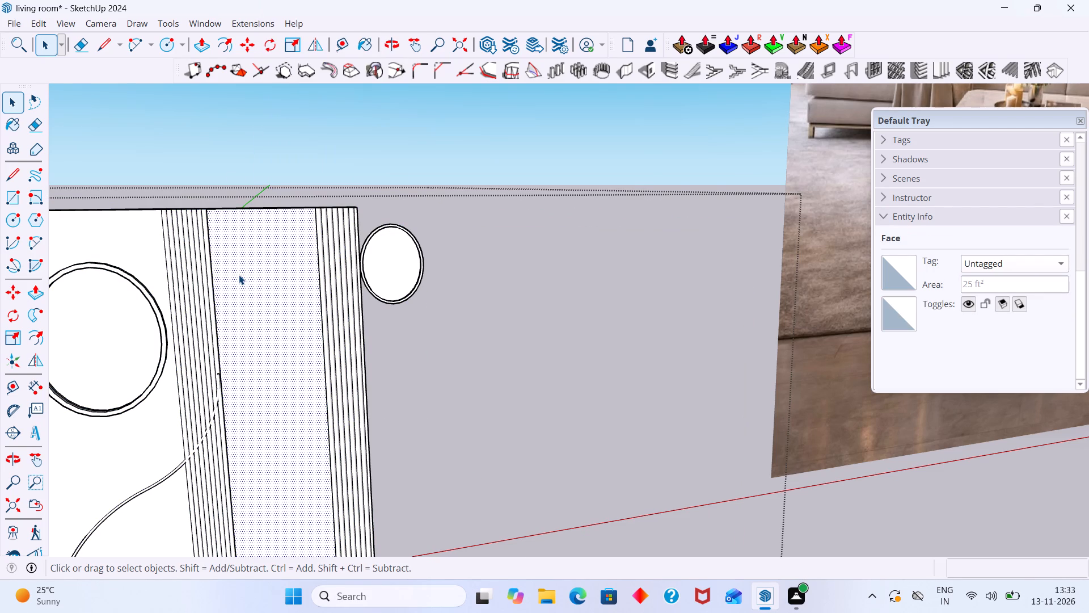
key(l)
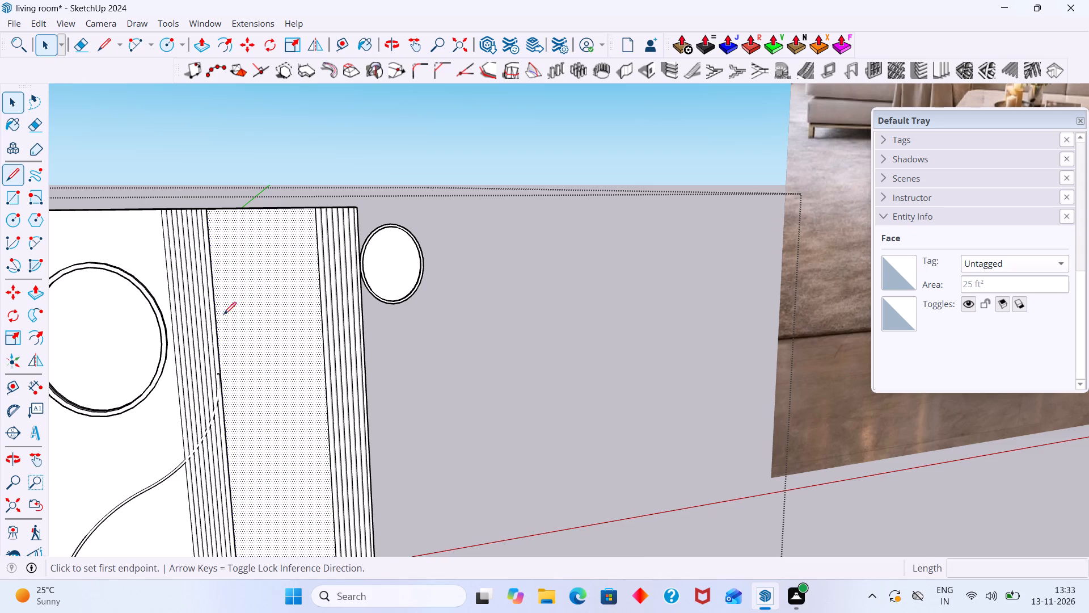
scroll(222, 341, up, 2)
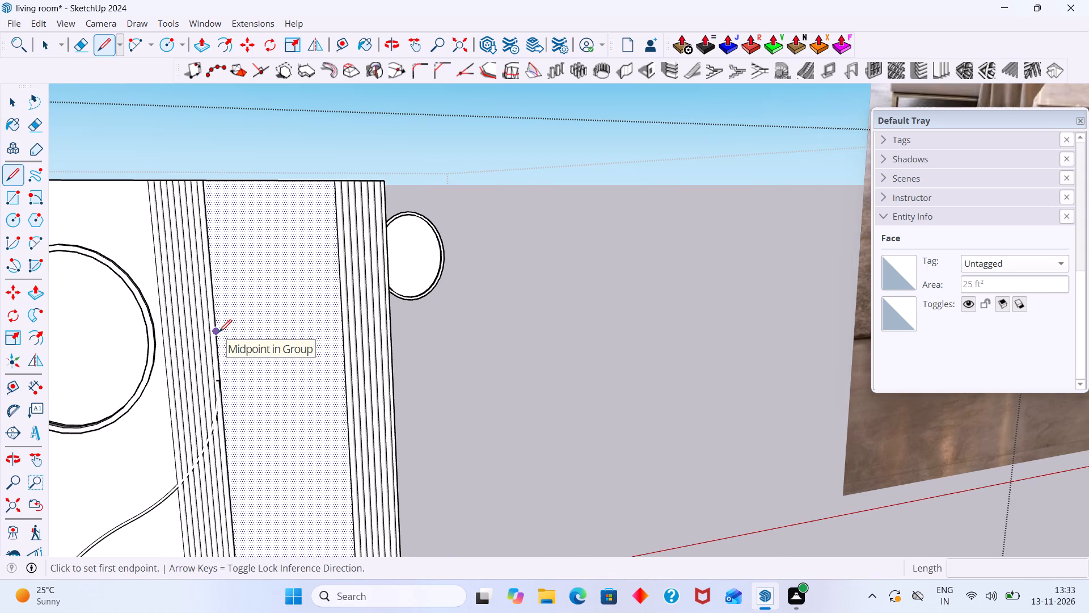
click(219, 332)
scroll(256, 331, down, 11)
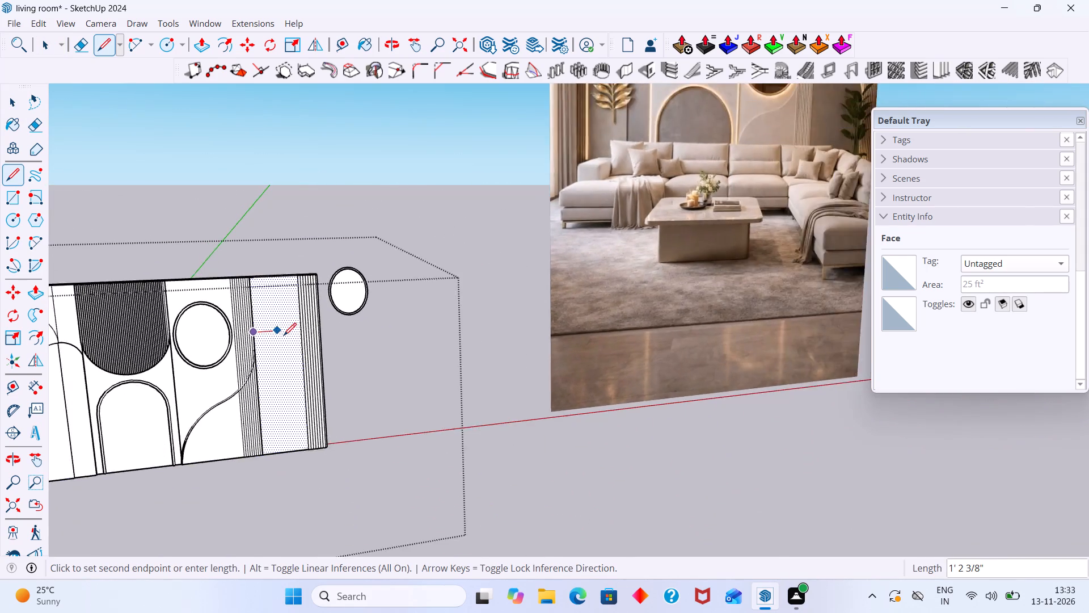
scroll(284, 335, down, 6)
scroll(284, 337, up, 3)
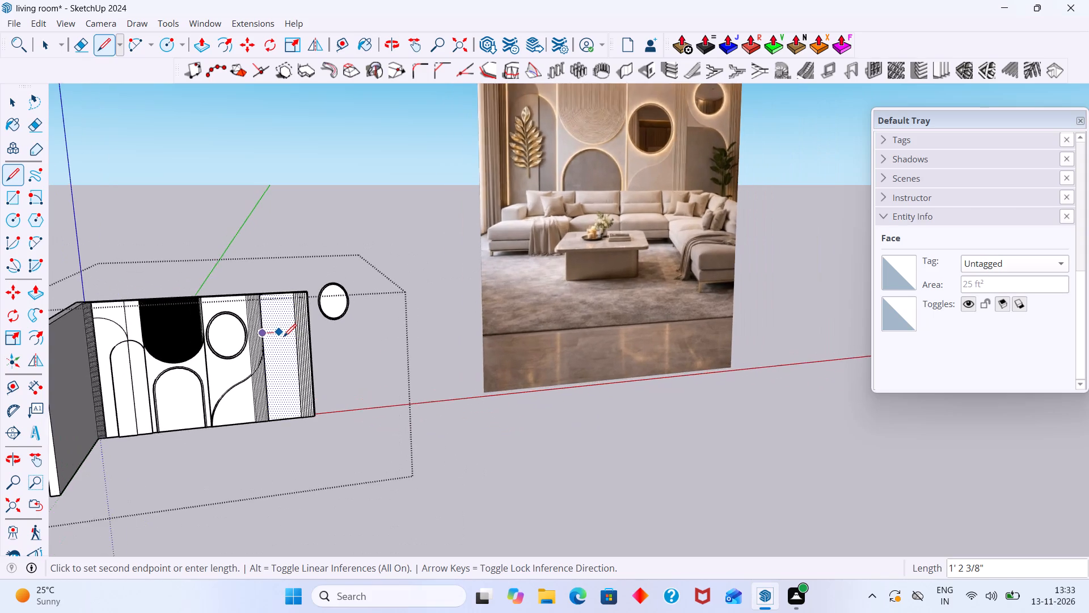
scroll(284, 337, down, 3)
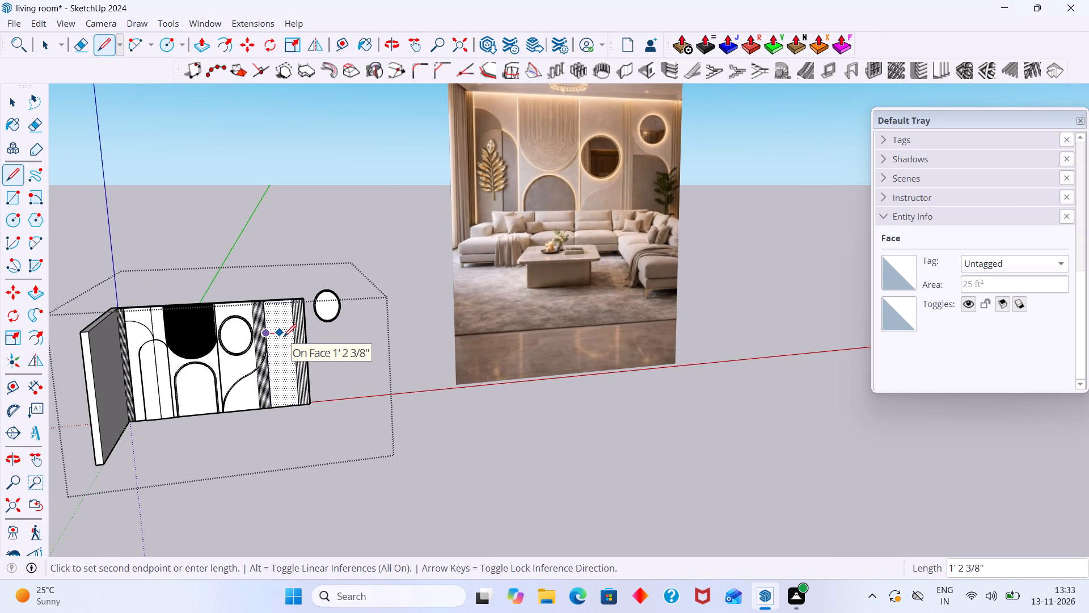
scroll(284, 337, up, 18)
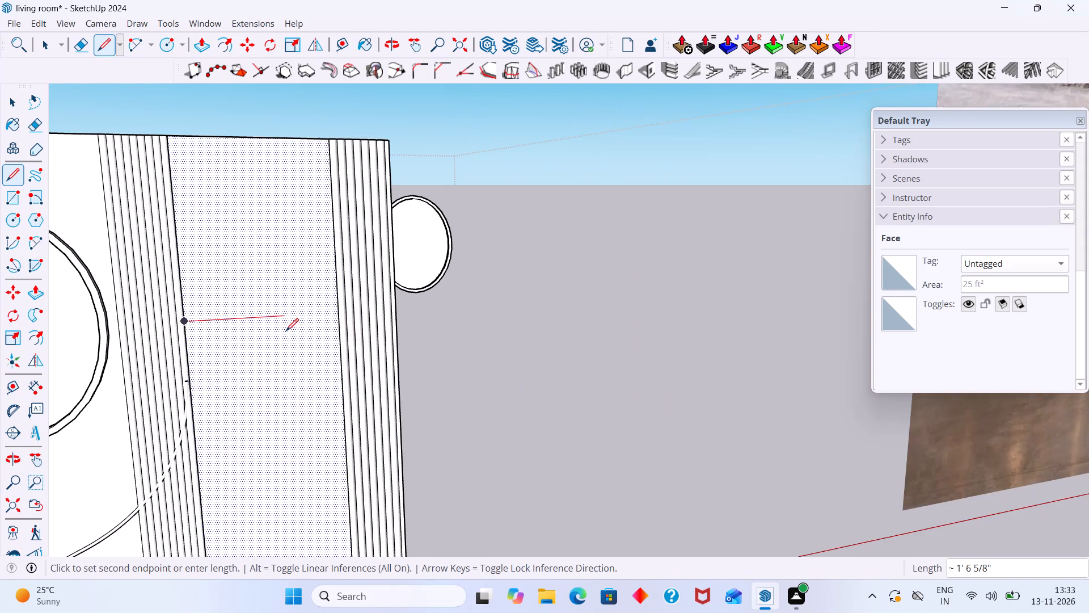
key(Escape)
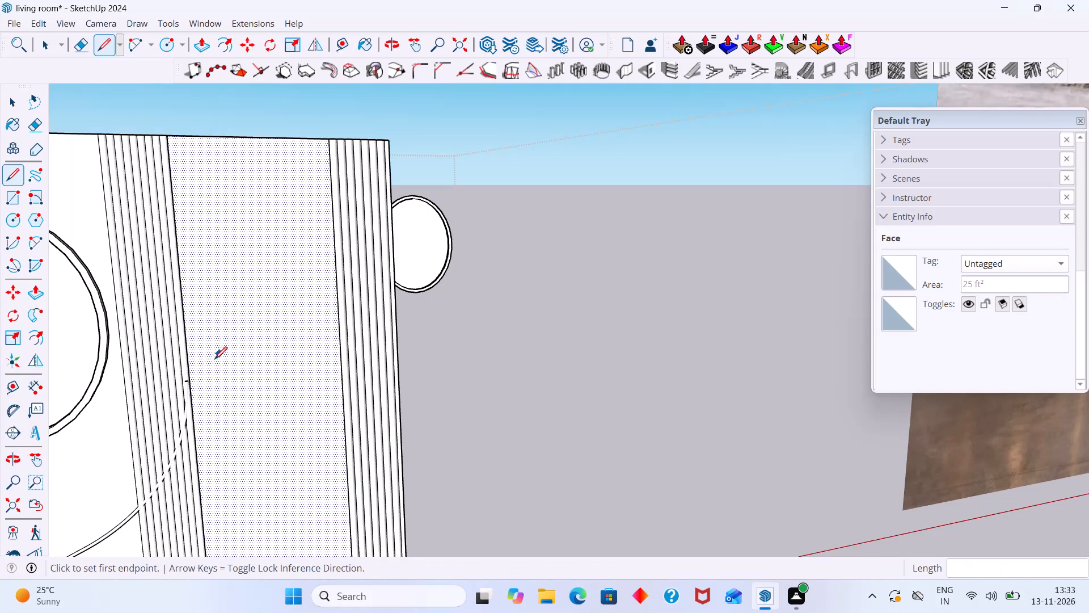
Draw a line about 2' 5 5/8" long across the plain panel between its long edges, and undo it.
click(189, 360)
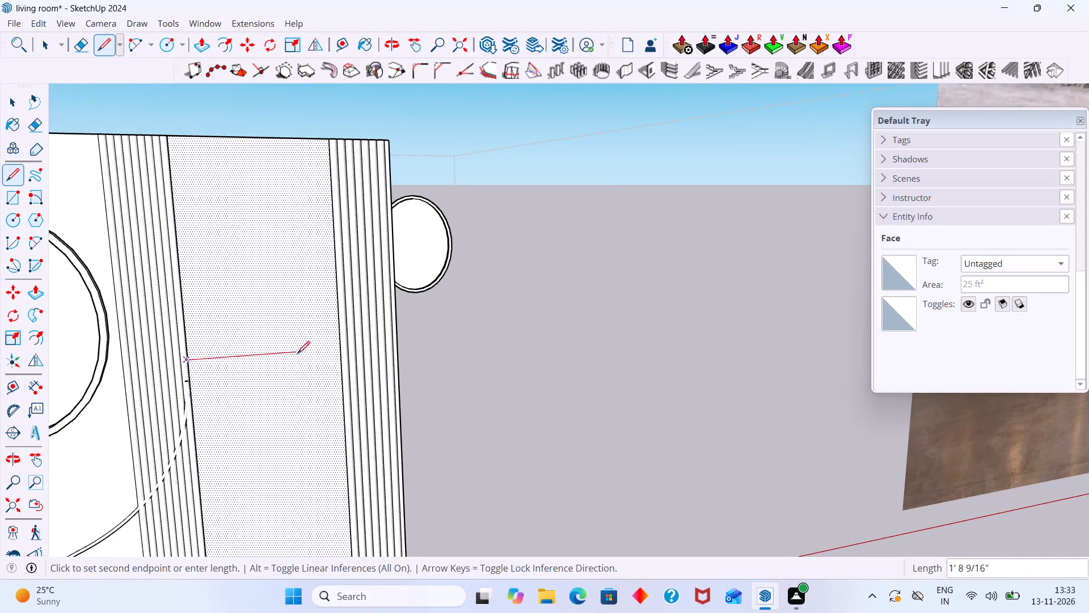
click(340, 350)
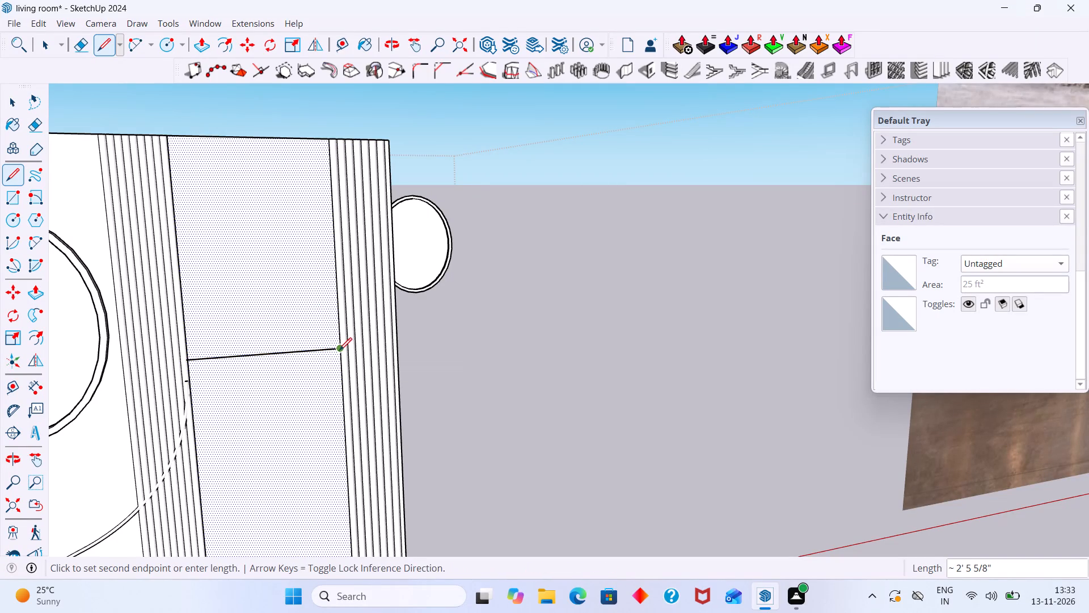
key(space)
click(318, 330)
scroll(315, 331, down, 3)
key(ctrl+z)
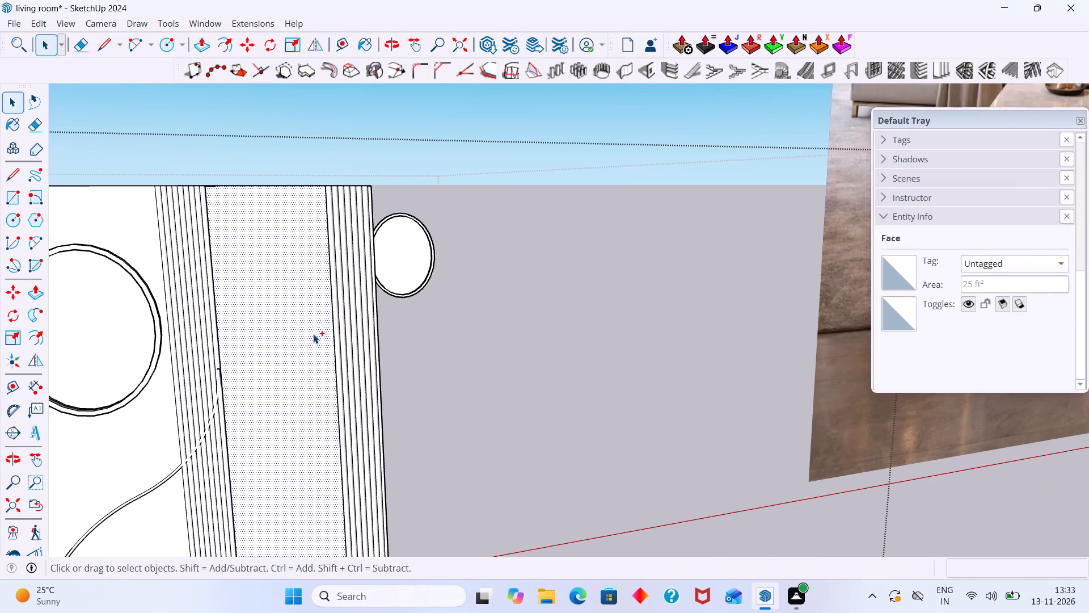
Draw a rectangle of about 1.25 ft² on the plain panel's face, clear of both long edges.
middle_drag(251, 356, 191, 373)
scroll(217, 357, up, 5)
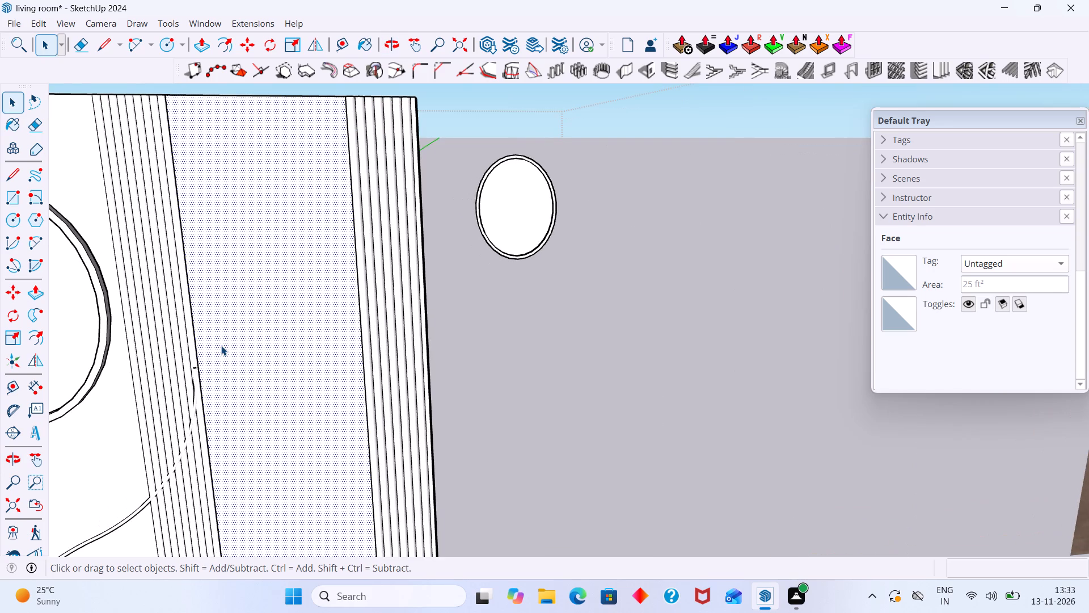
key(r)
click(231, 309)
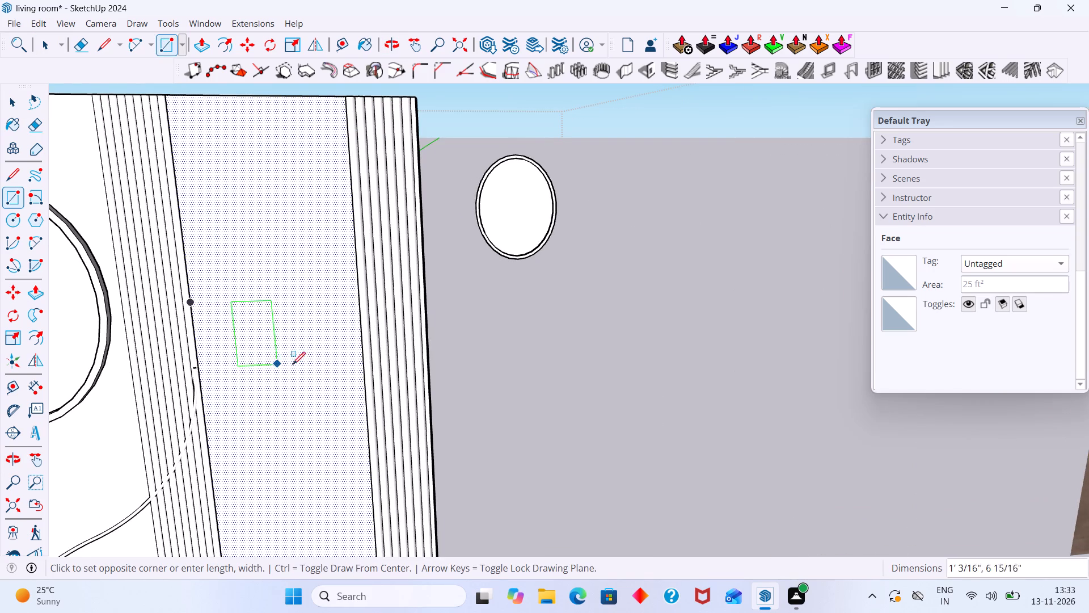
click(314, 370)
Extend the rectangle's upper edge with a line about 9 1/16" long to the panel's outer long edge.
key(l)
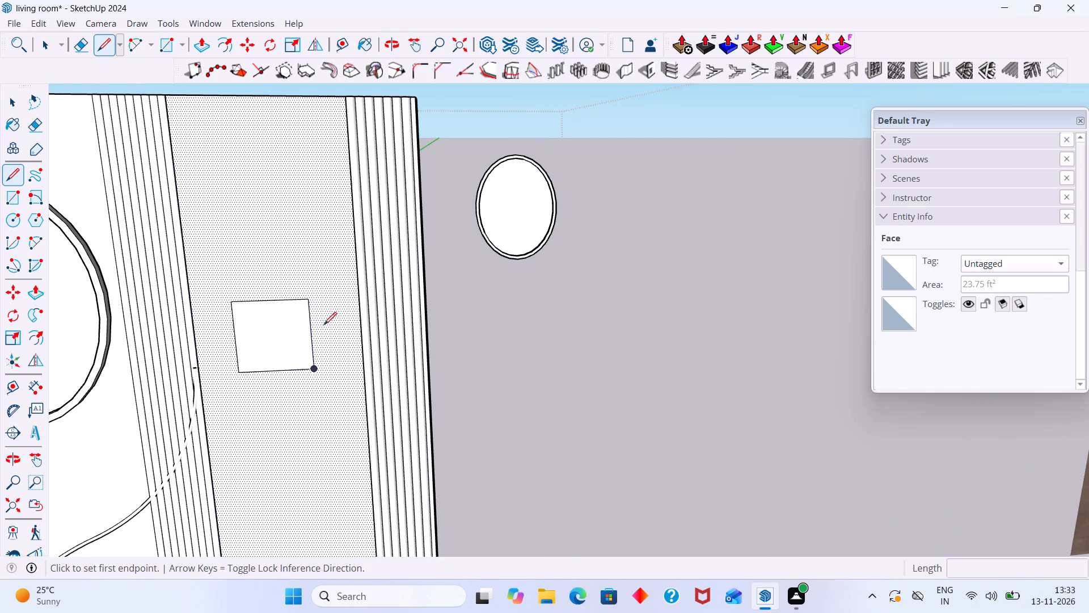
click(311, 300)
middle_drag(344, 300, 522, 305)
scroll(373, 306, up, 1)
scroll(631, 326, up, 8)
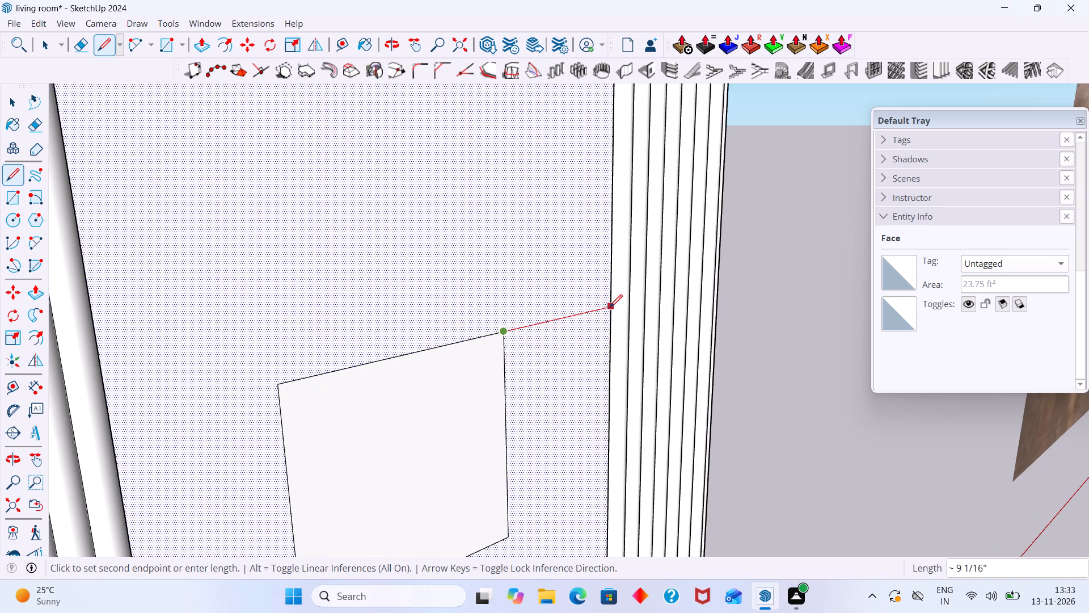
click(610, 308)
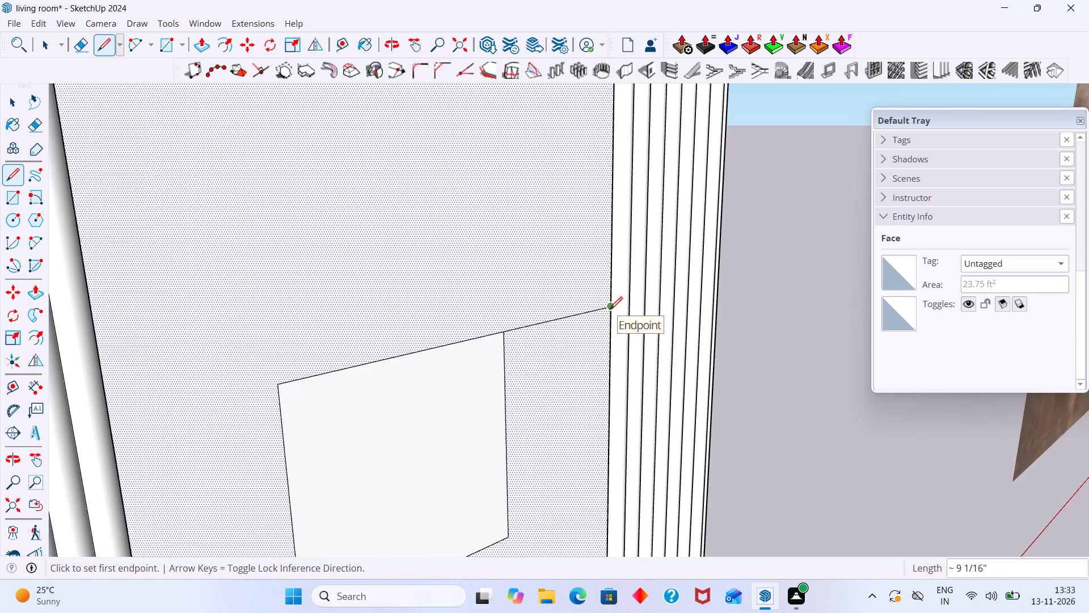
key(space)
Extend the rectangle's lower edge about 9 1/16" to the panel's outer long edge and check the enclosed faces by selecting them.
middle_drag(523, 421, 508, 412)
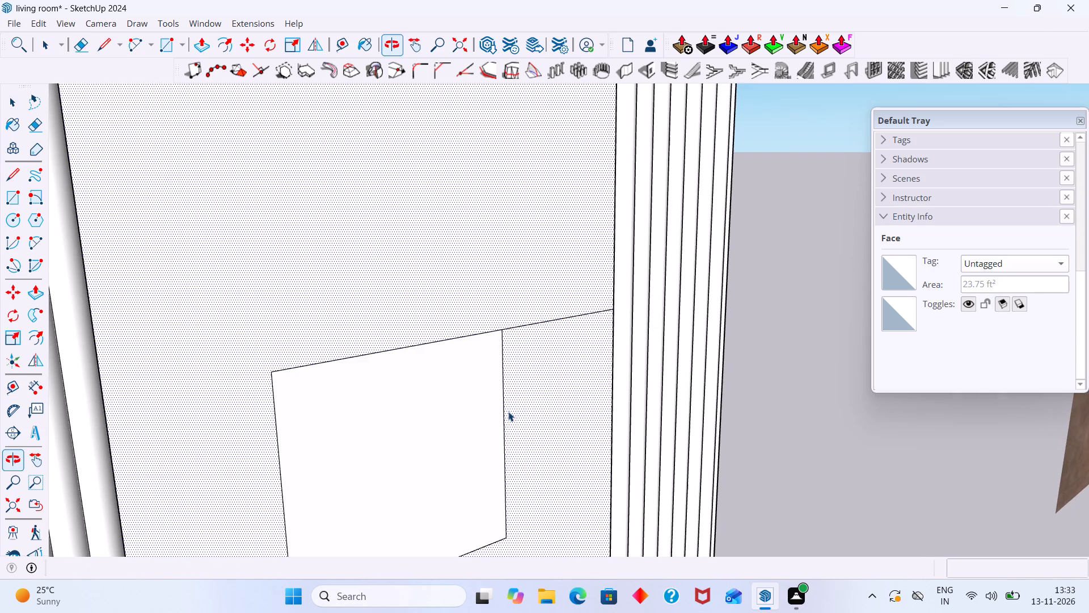
key(e)
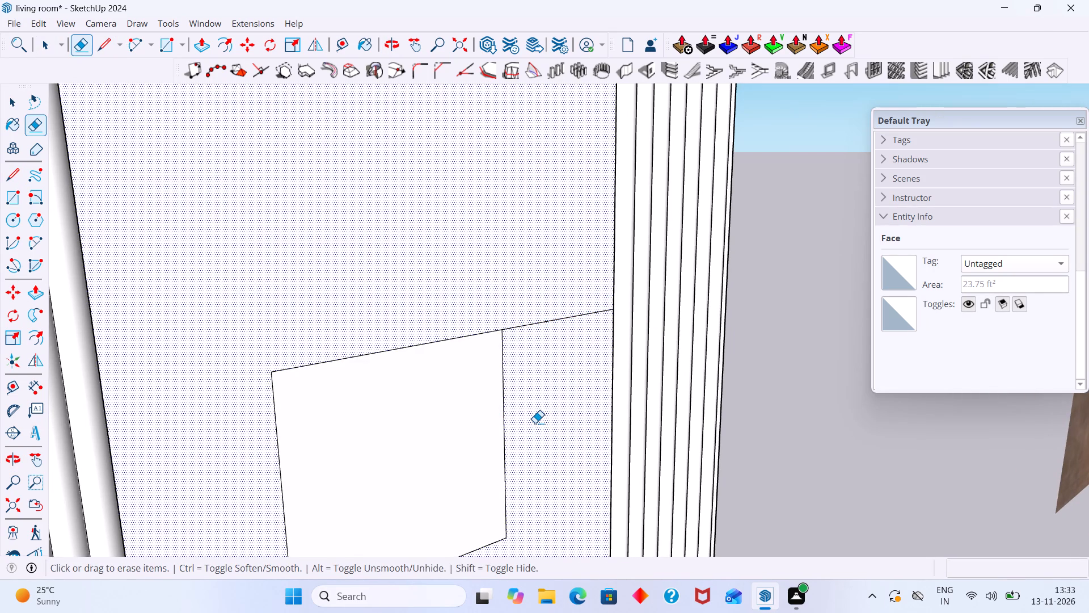
key(l)
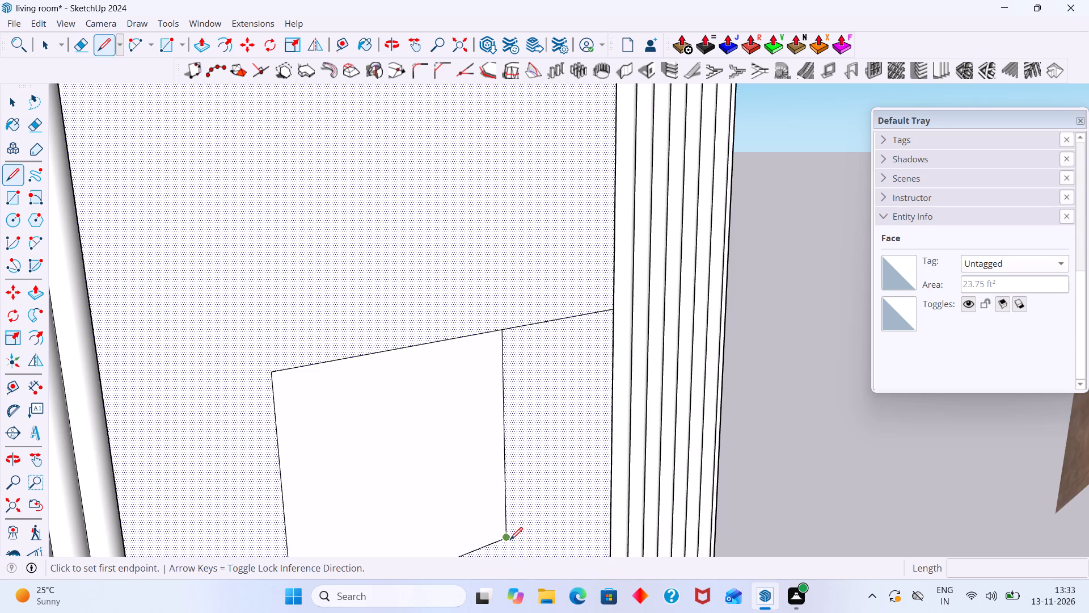
click(510, 539)
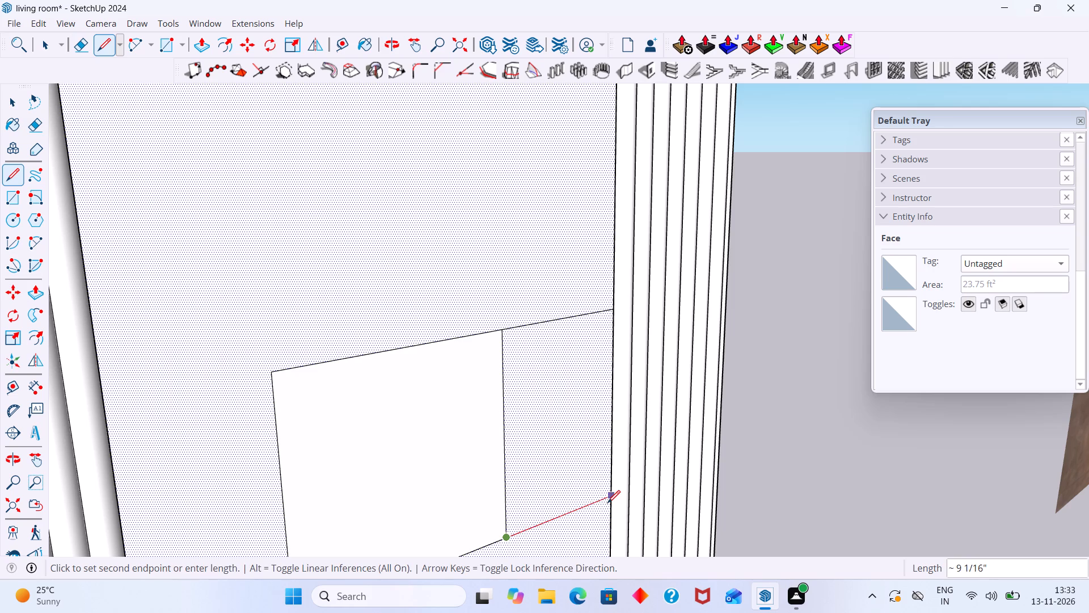
click(608, 498)
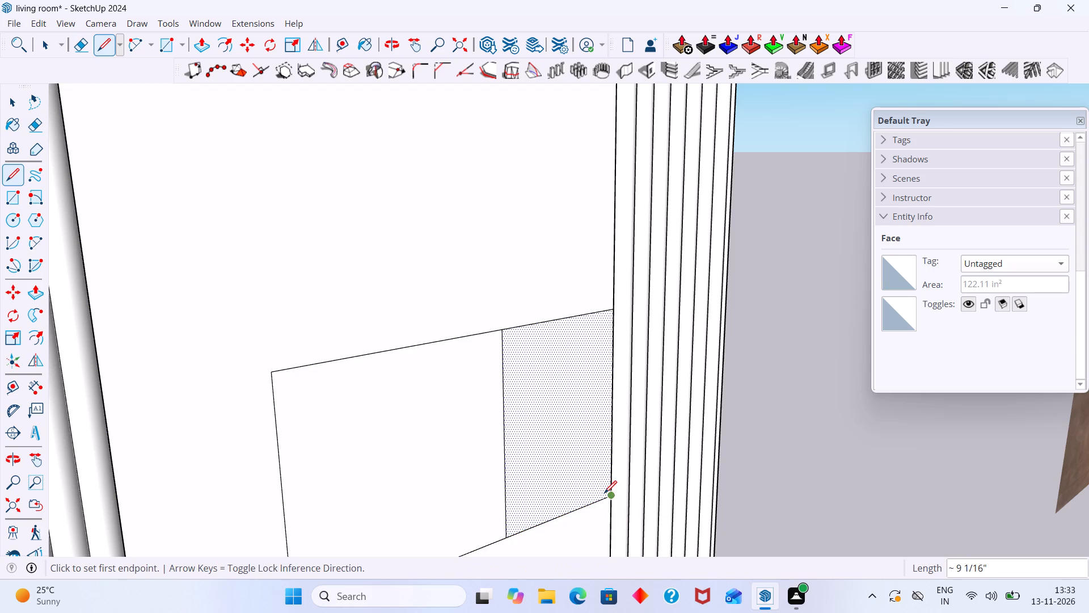
drag(589, 478, 575, 469)
key(space)
click(568, 468)
middle_drag(557, 466, 505, 460)
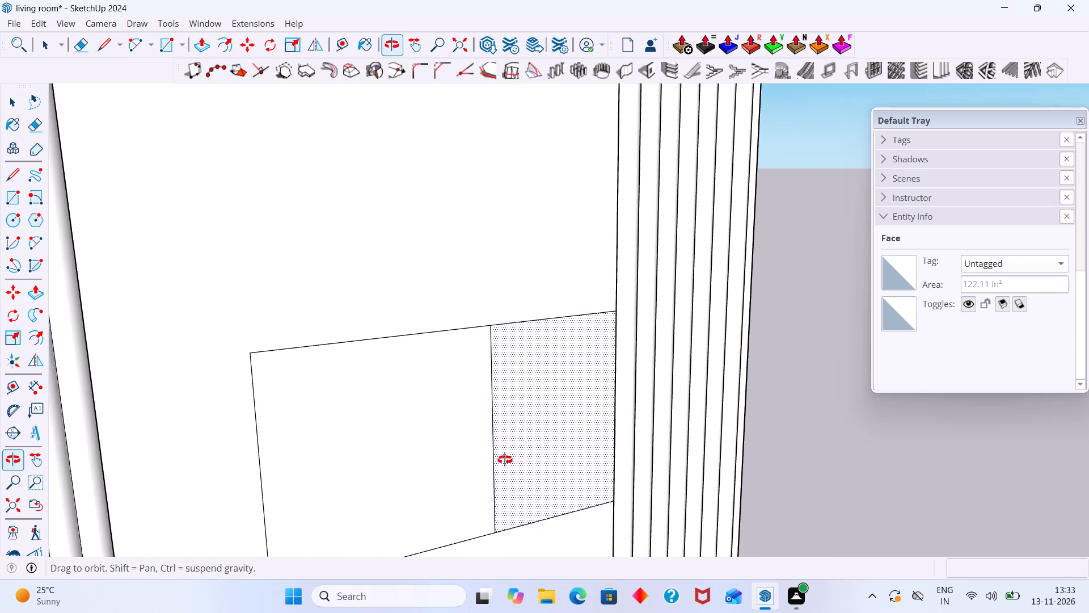
middle_drag(505, 460, 445, 451)
click(420, 445)
click(500, 433)
click(468, 432)
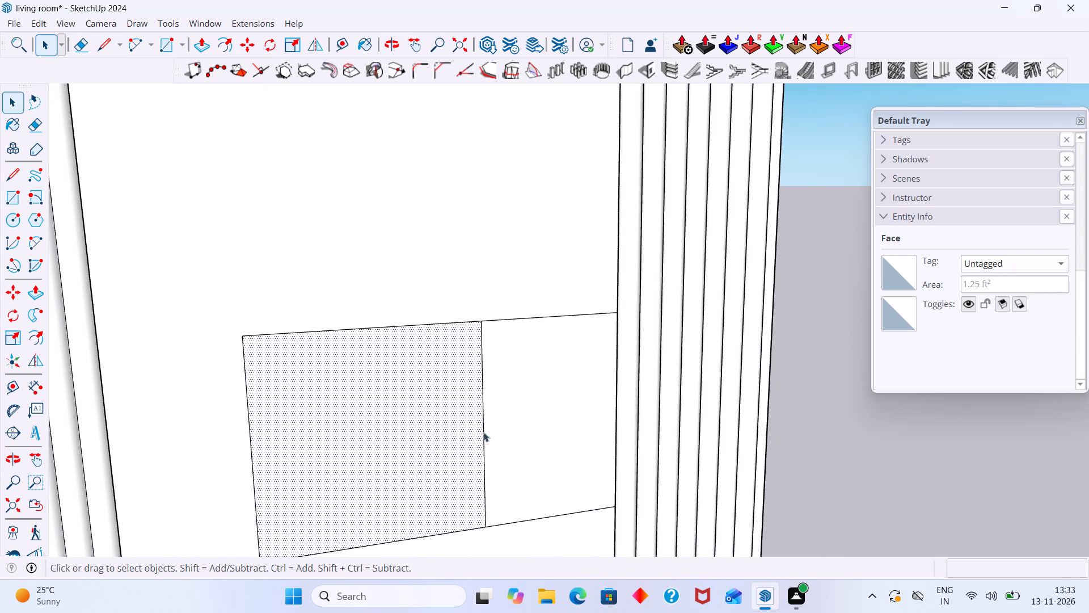
Extend the rectangle's upper and lower edges to the panel's inner long edge, the lower line about 6 7/8" long.
scroll(483, 424, up, 1)
scroll(483, 424, down, 4)
key(l)
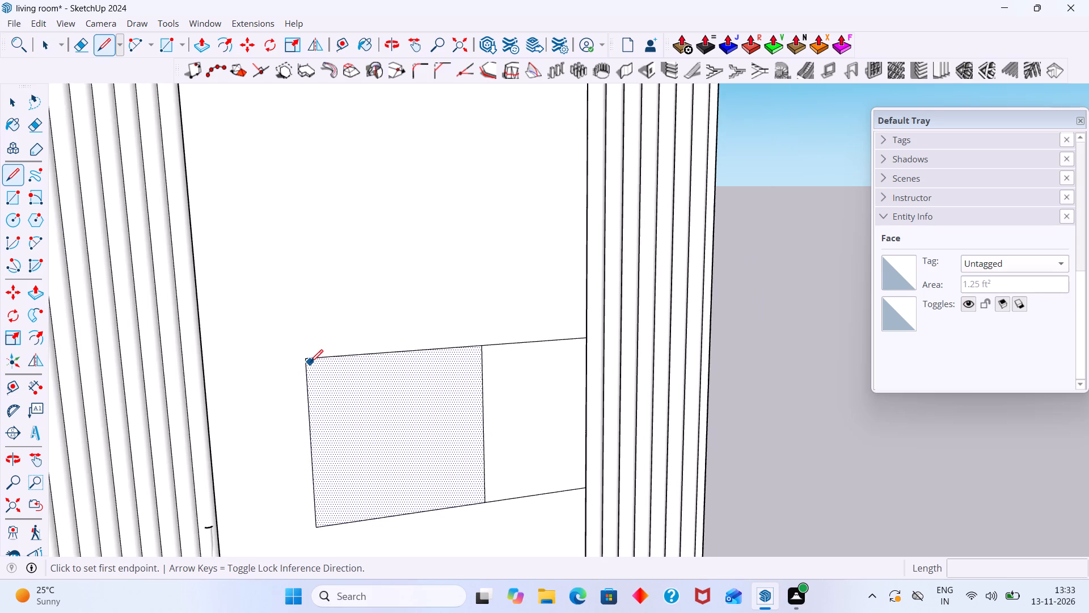
click(307, 358)
click(208, 370)
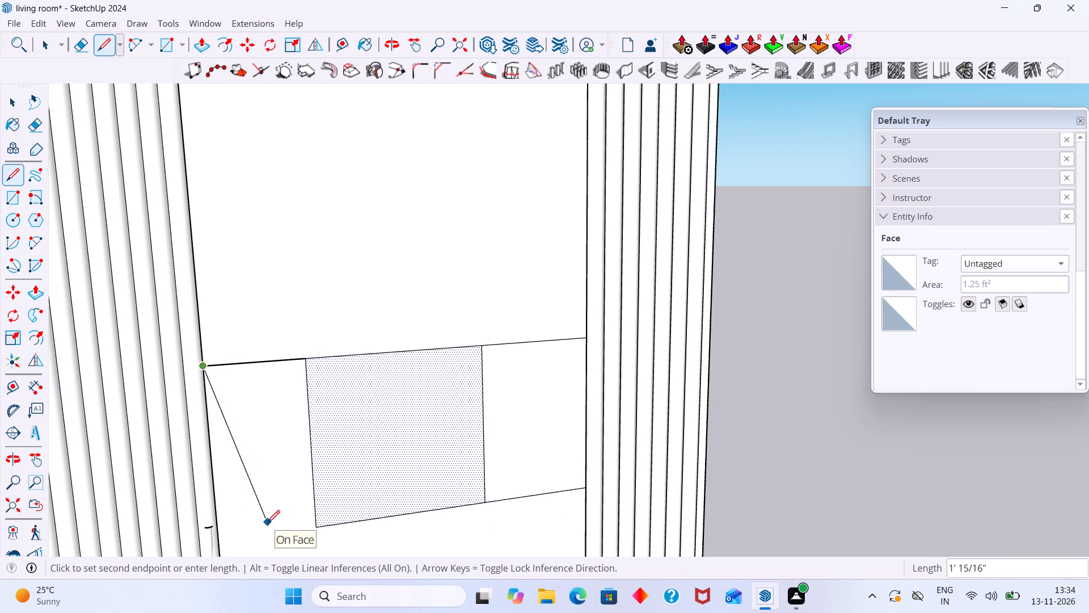
key(Escape)
key(l)
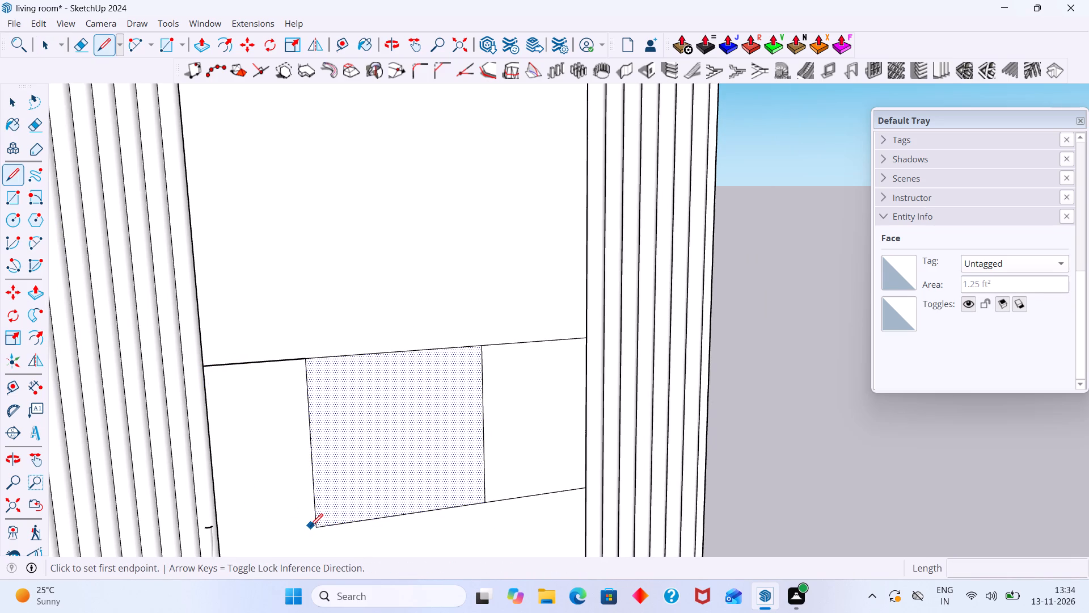
click(314, 528)
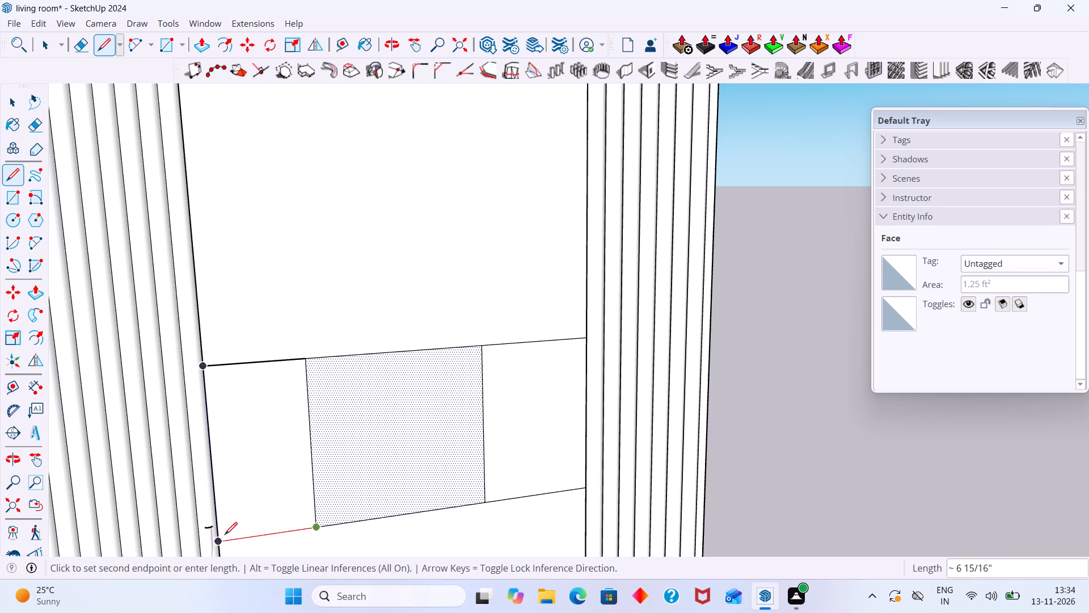
click(221, 541)
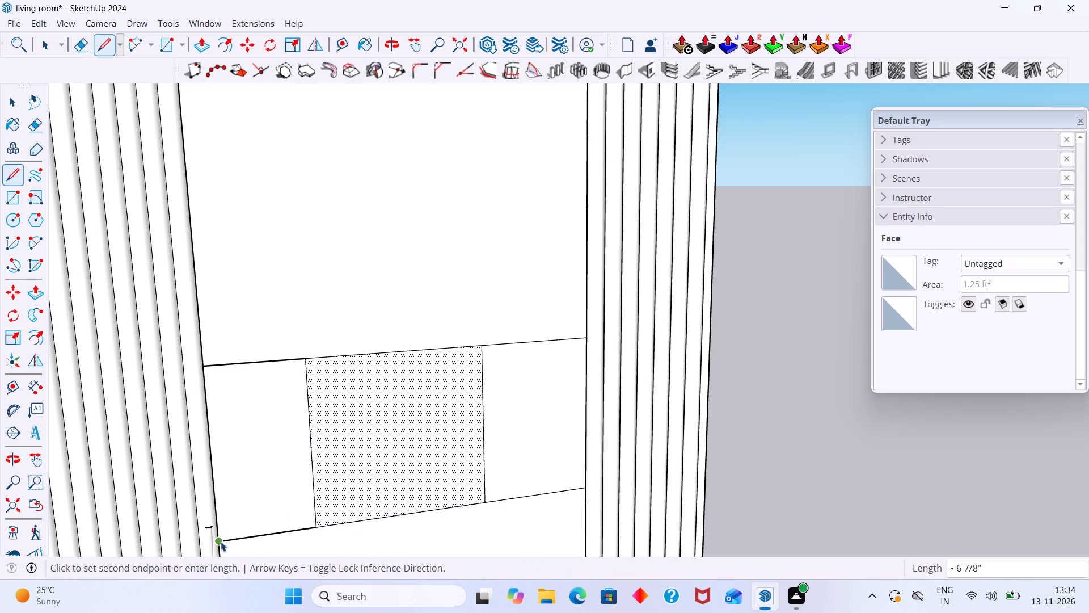
key(space)
click(234, 516)
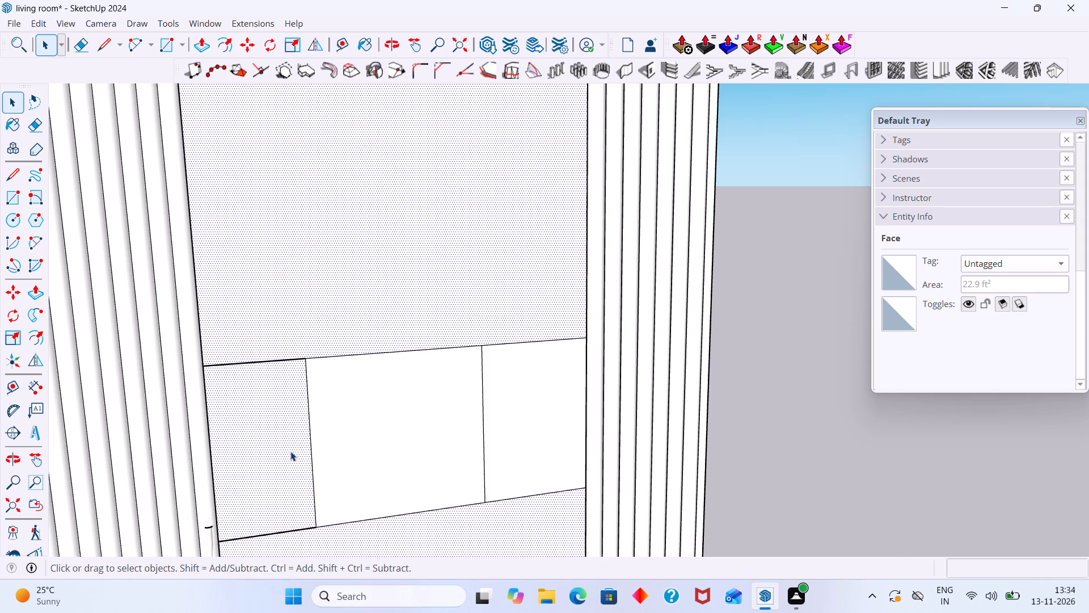
Draw a line about 1' 1 7/16" long along the panel's inner edge, joining the two horizontal lines, and check the enclosed face.
key(space)
key(l)
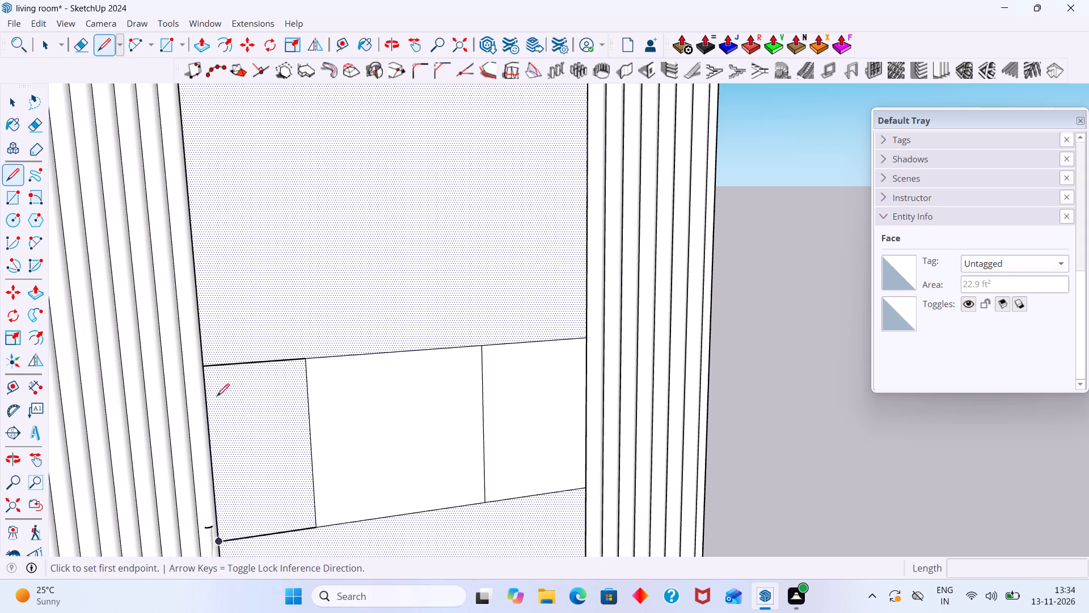
click(202, 365)
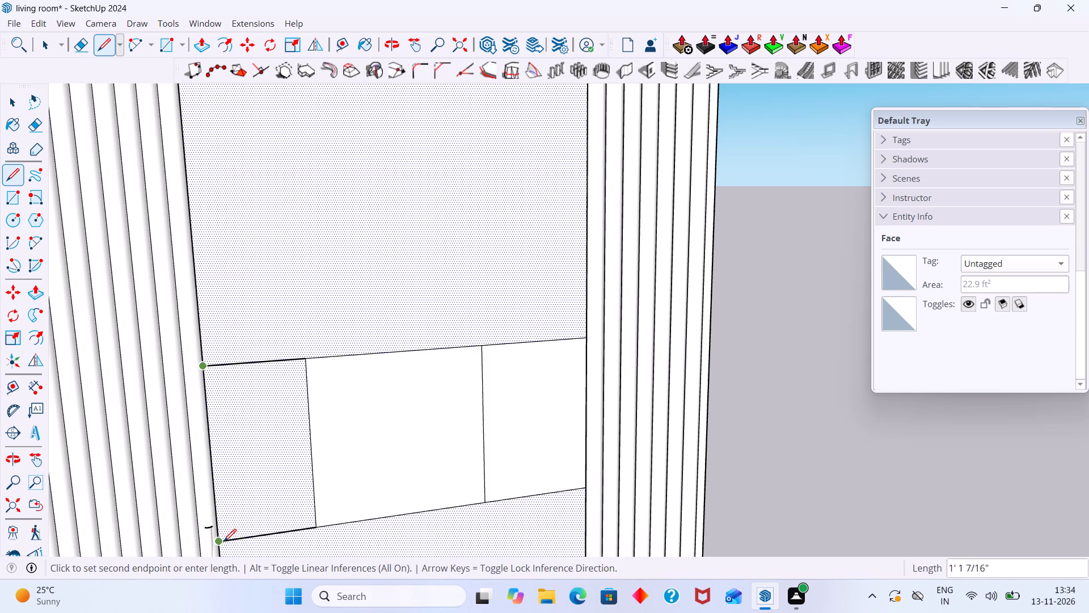
click(223, 541)
key(space)
click(246, 499)
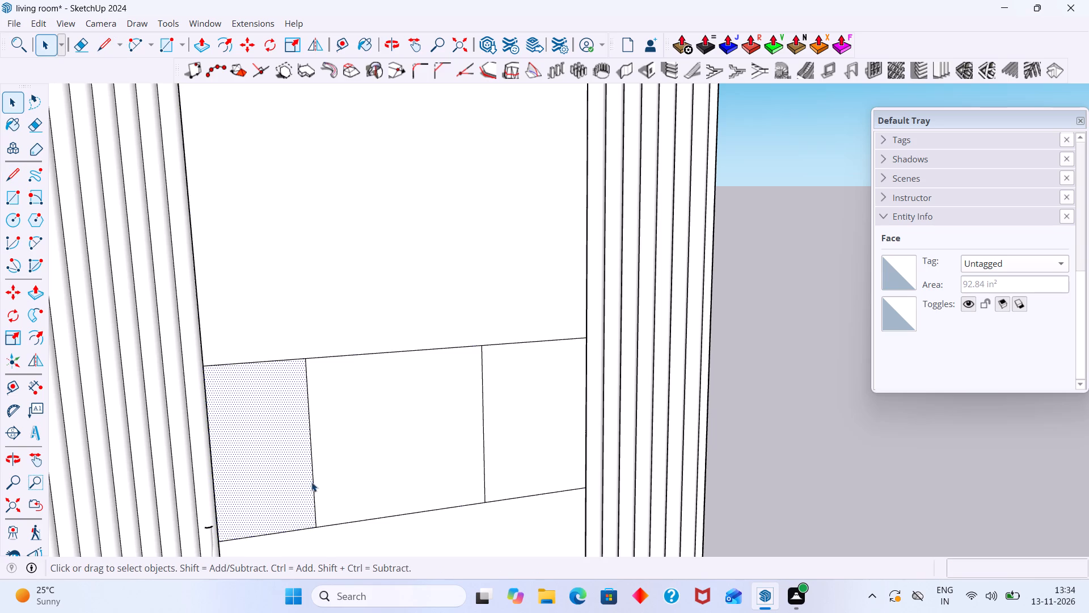
click(329, 477)
click(263, 493)
Erase the rectangle's two upright sides between the upper and lower horizontal lines.
scroll(381, 443, down, 1)
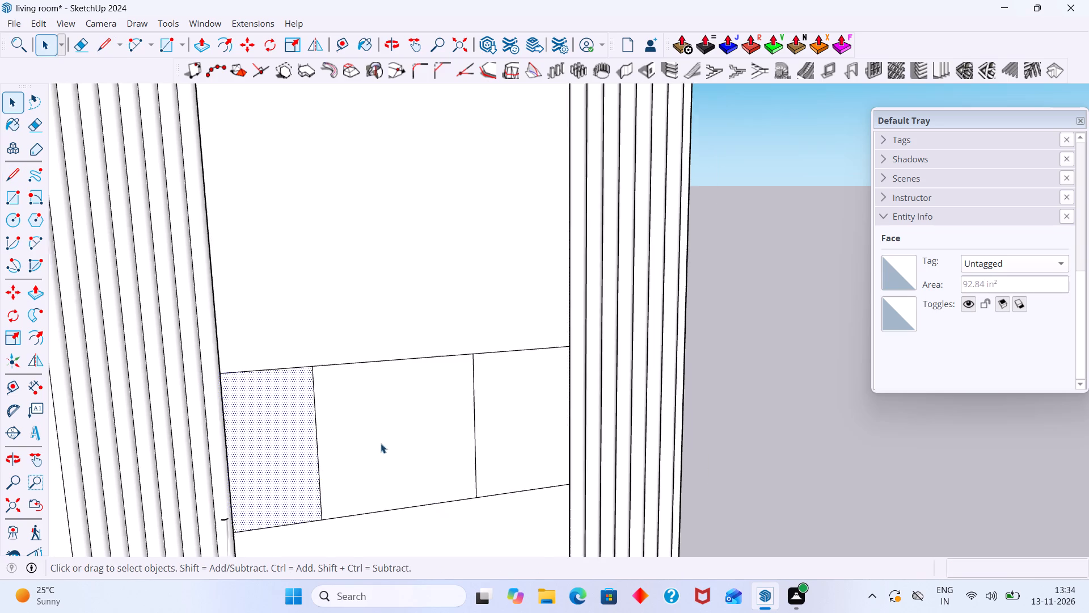
scroll(381, 443, down, 3)
middle_drag(395, 434, 354, 440)
key(e)
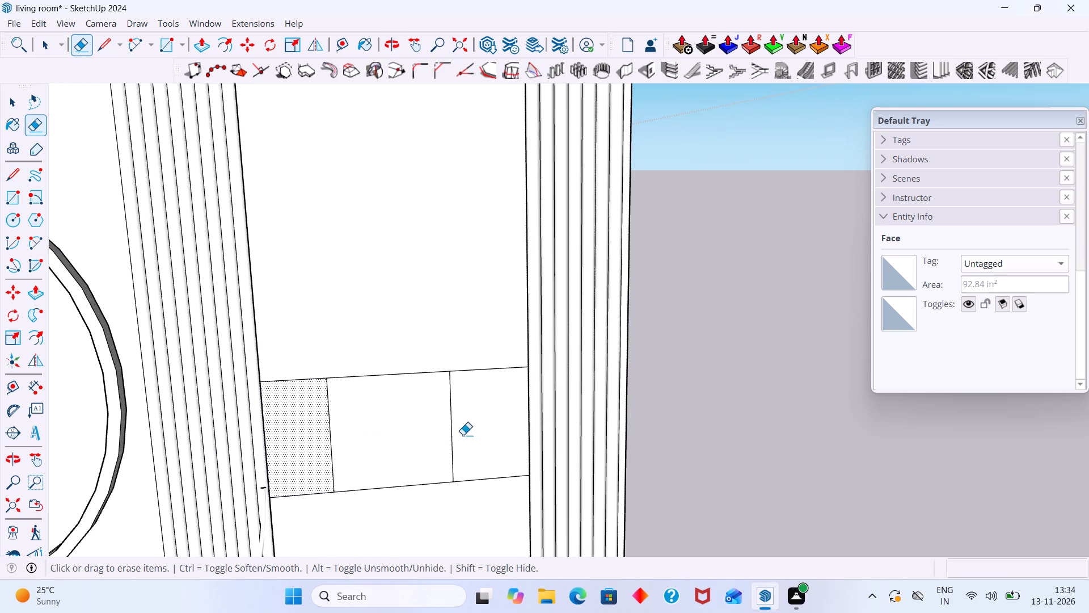
drag(464, 433, 322, 452)
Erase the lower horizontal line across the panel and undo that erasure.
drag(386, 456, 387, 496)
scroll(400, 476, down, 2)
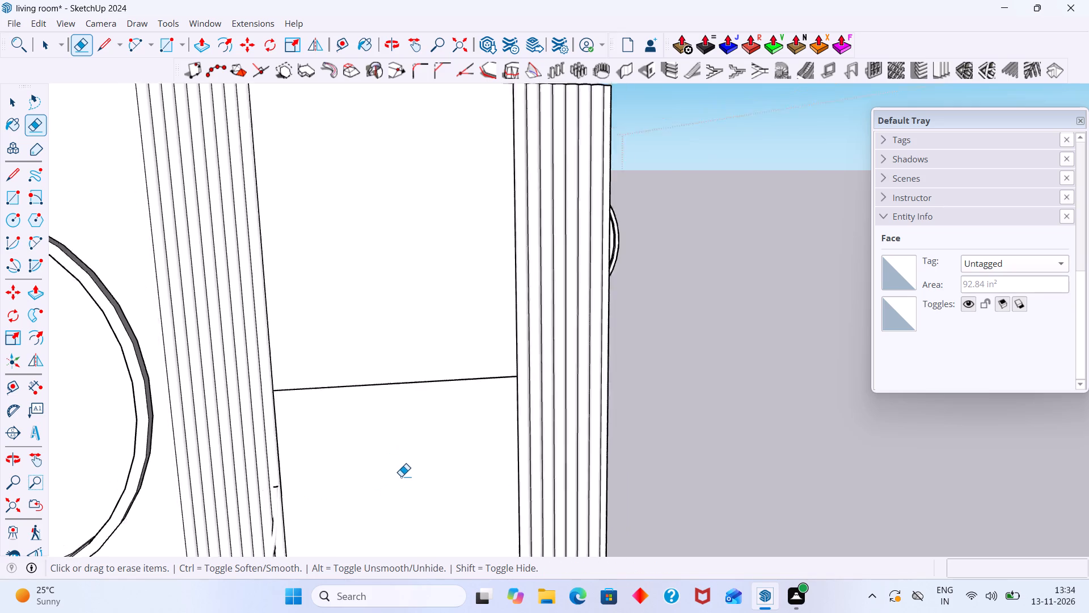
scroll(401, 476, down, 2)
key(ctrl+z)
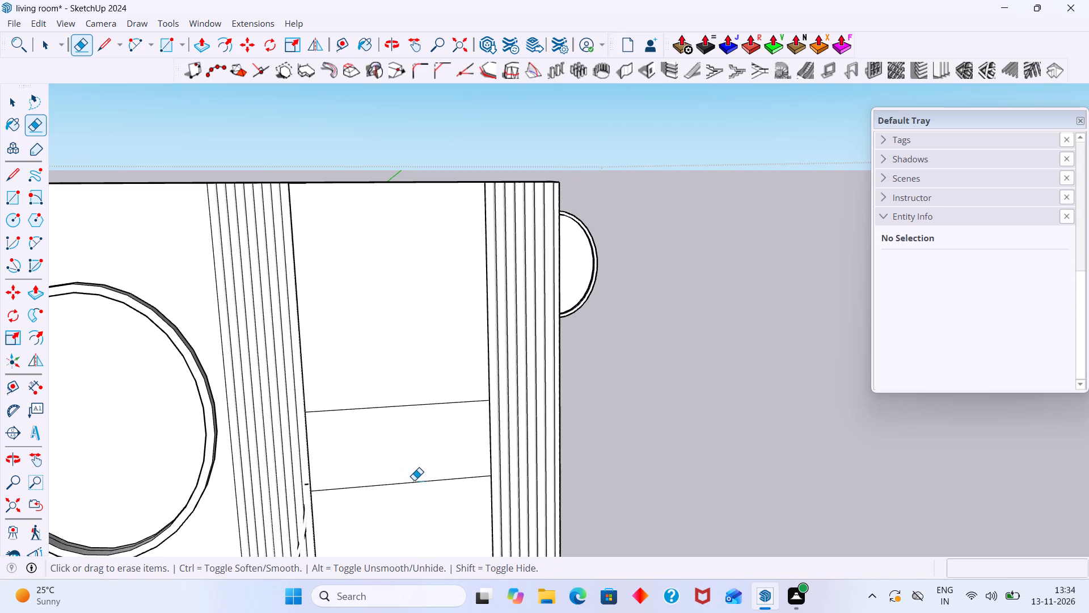
Draw a tangent arc, about 1' 7 15/16" long, from the upper line's middle to the lower line's outer end and check the corner face.
key(a)
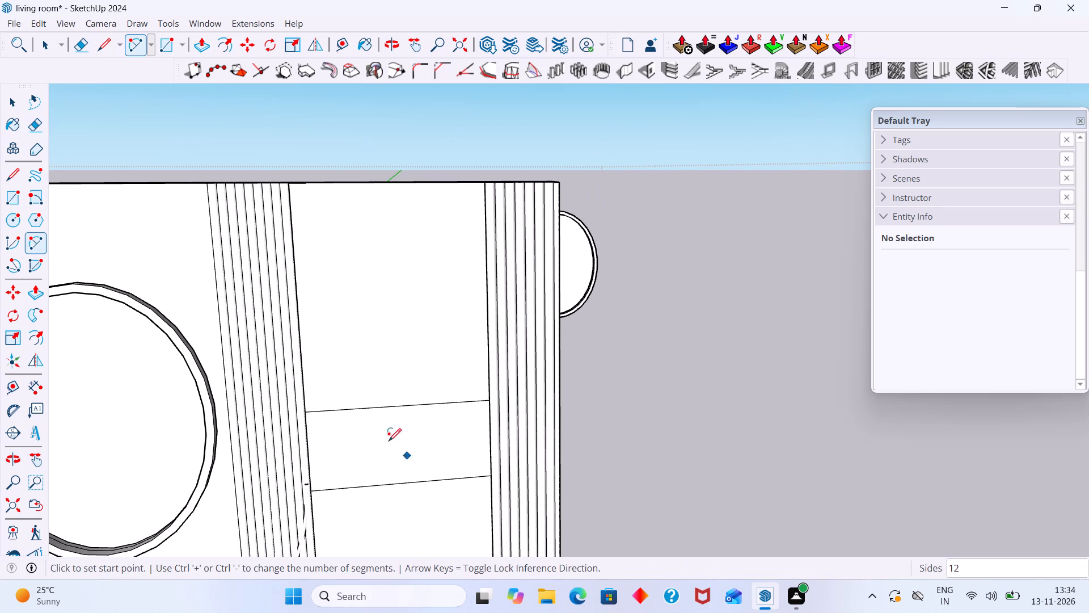
click(400, 405)
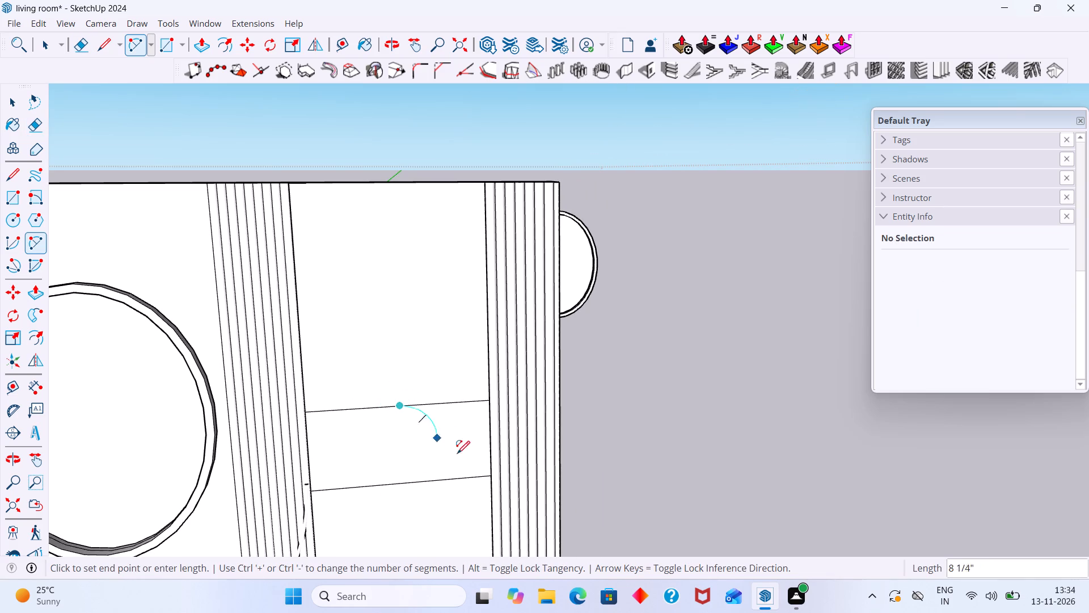
scroll(489, 478, up, 5)
middle_drag(482, 485, 508, 485)
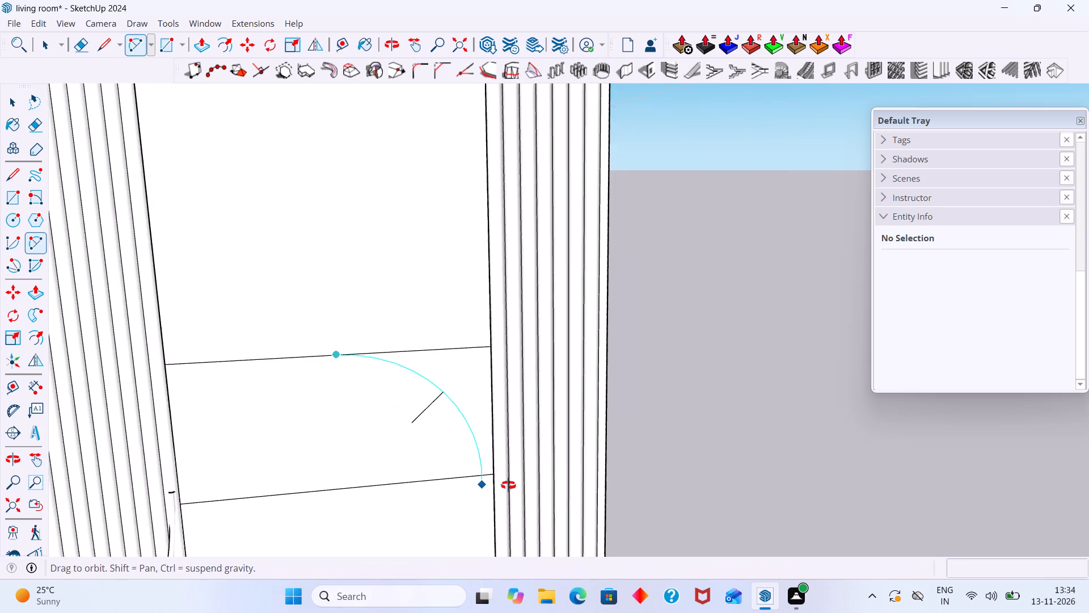
middle_drag(508, 485, 644, 485)
scroll(643, 485, up, 1)
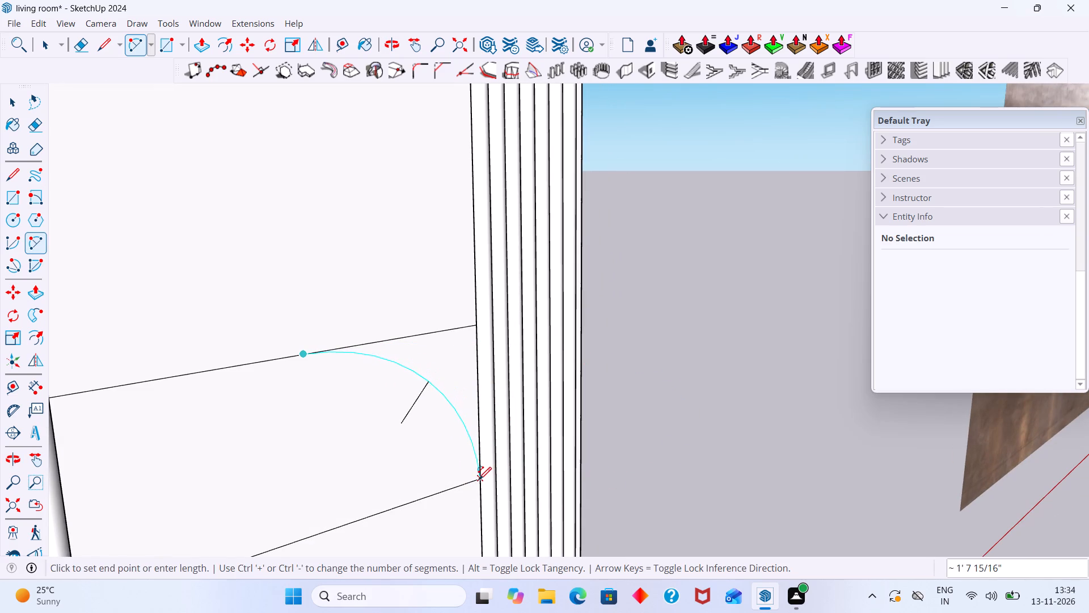
double_click(479, 480)
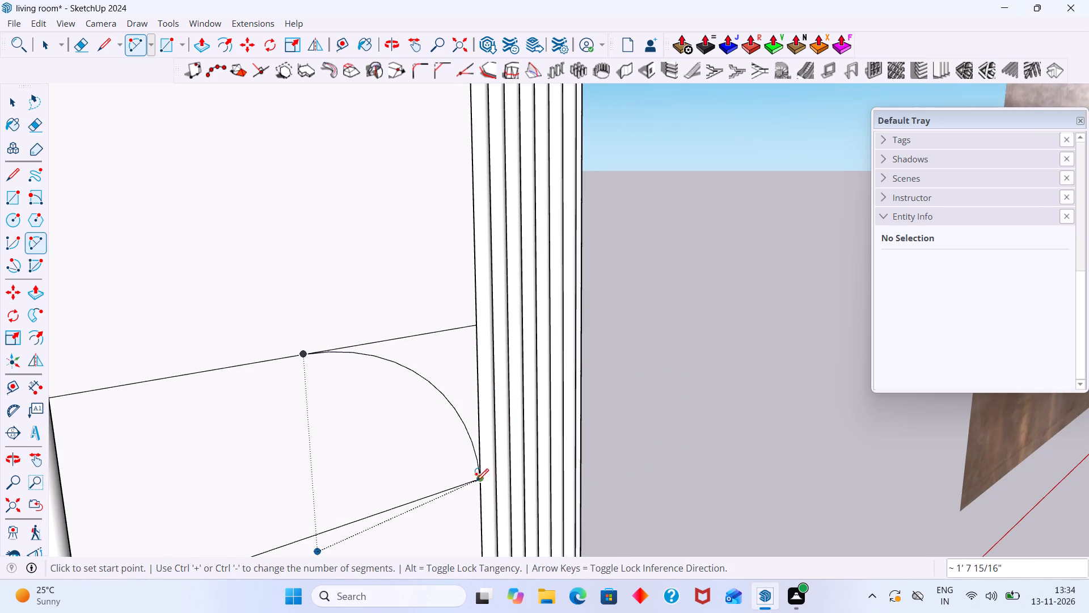
key(space)
click(457, 392)
Erase the upper line's leftover piece outside the arc and the whole lower line, leaving one rounded outline.
scroll(427, 414, down, 4)
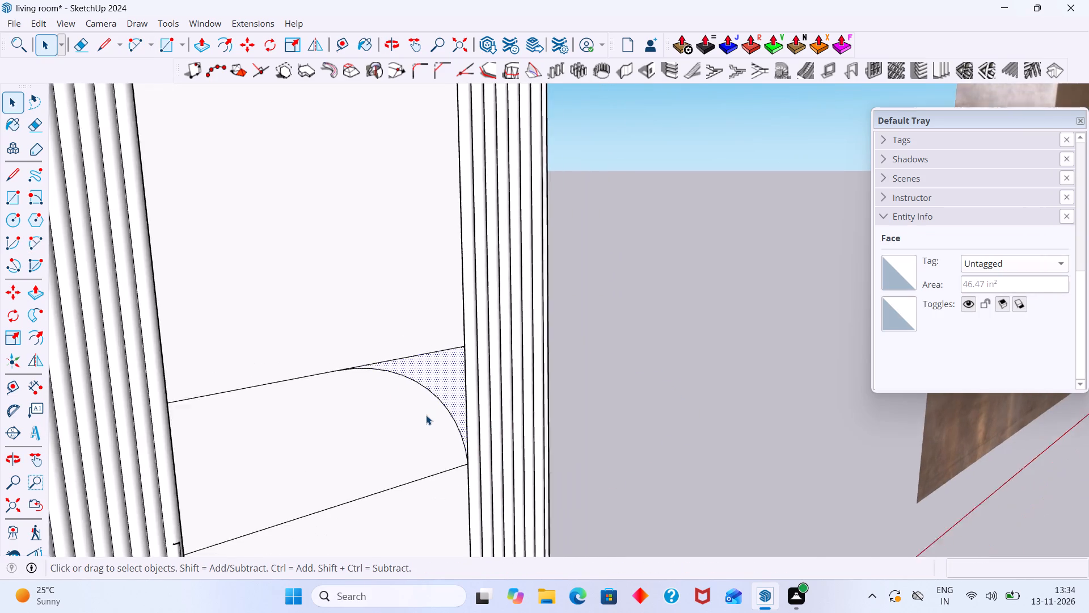
scroll(426, 415, down, 8)
scroll(433, 398, up, 5)
scroll(430, 395, down, 5)
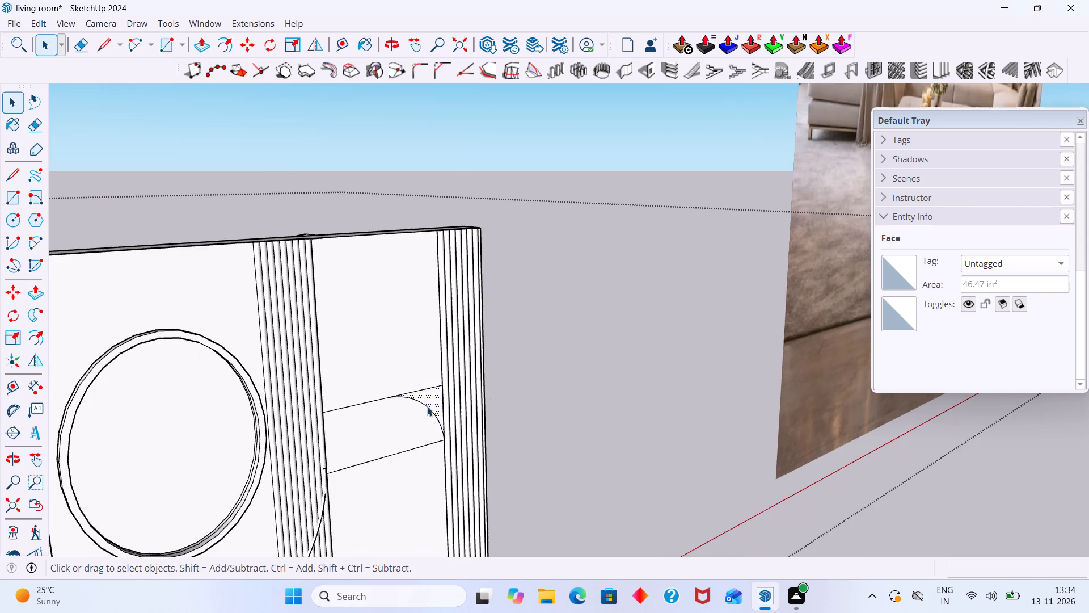
middle_drag(425, 410, 381, 409)
key(e)
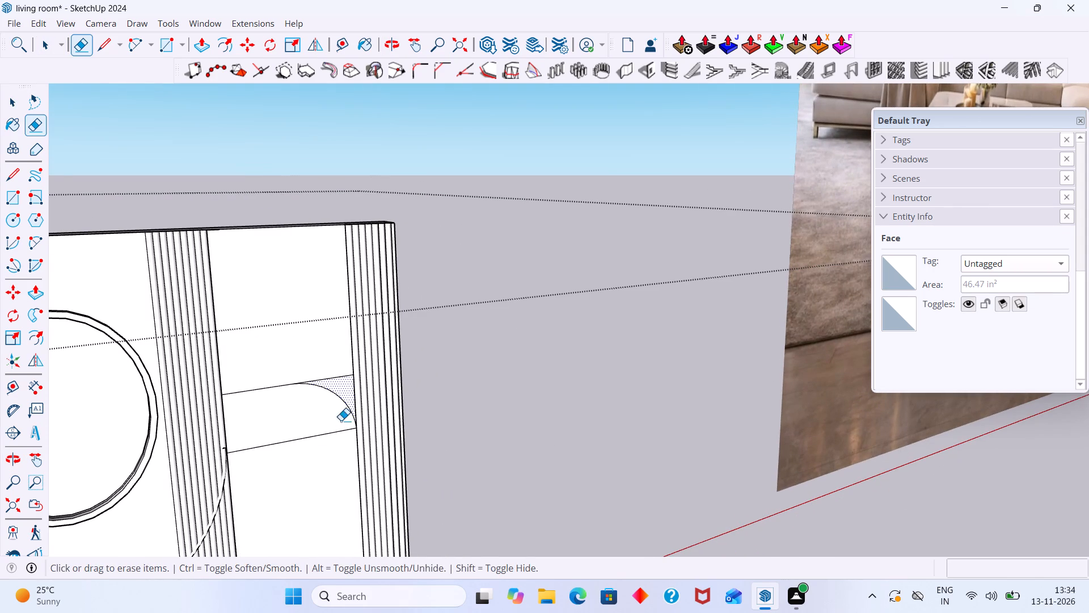
drag(348, 389, 332, 374)
drag(319, 428, 311, 455)
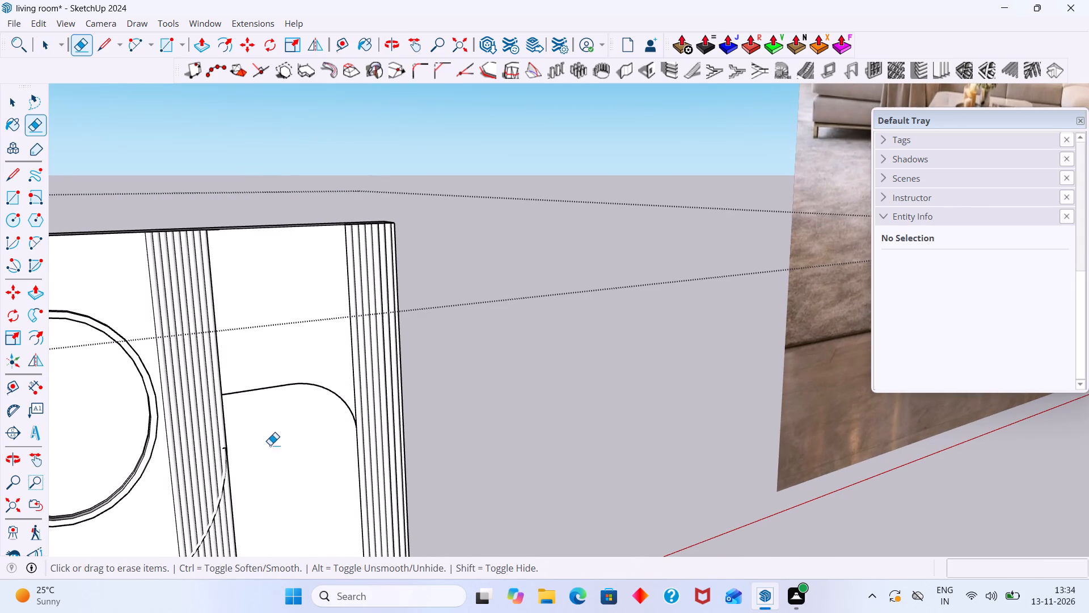
Review the feature wall beside the reference photo and select the plain panel's face with its edges to check its division.
scroll(214, 463, up, 5)
scroll(302, 399, down, 15)
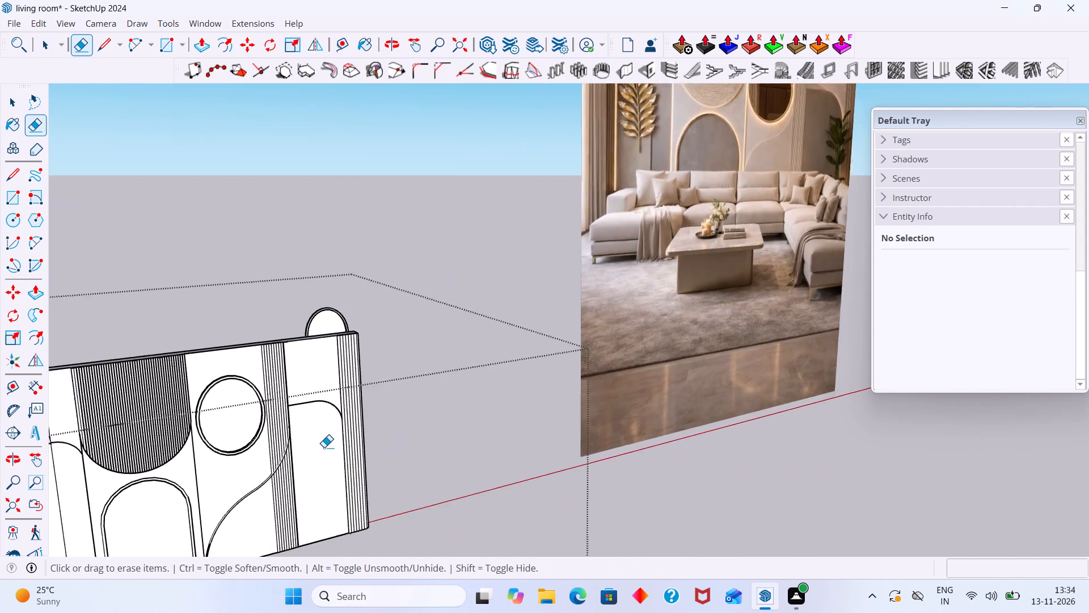
scroll(324, 447, down, 5)
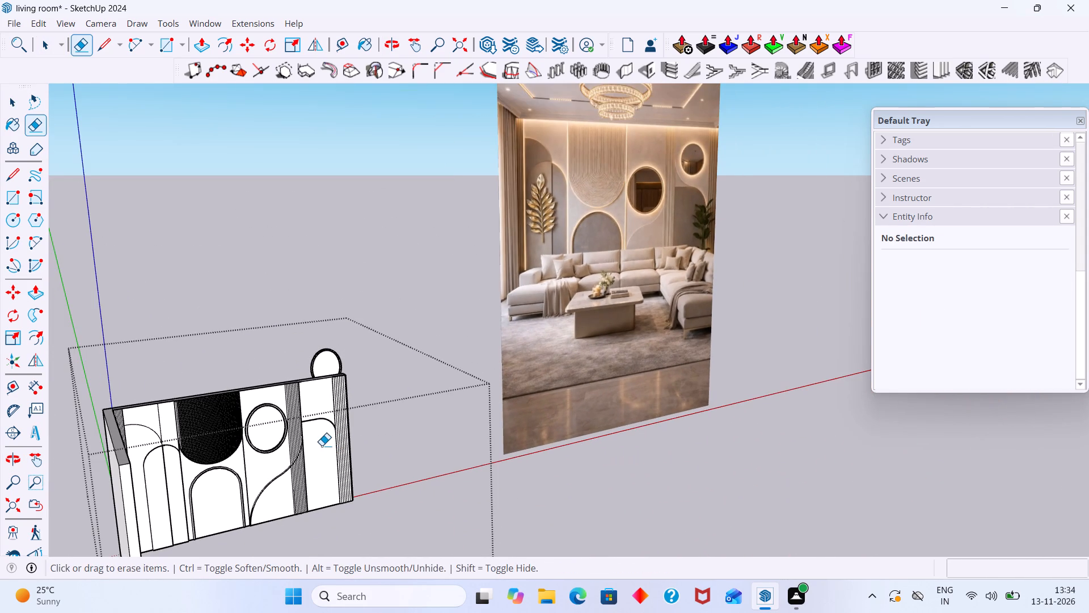
key(space)
click(311, 450)
scroll(311, 448, up, 2)
double_click(318, 442)
scroll(319, 432, up, 10)
double_click(336, 418)
scroll(341, 423, down, 3)
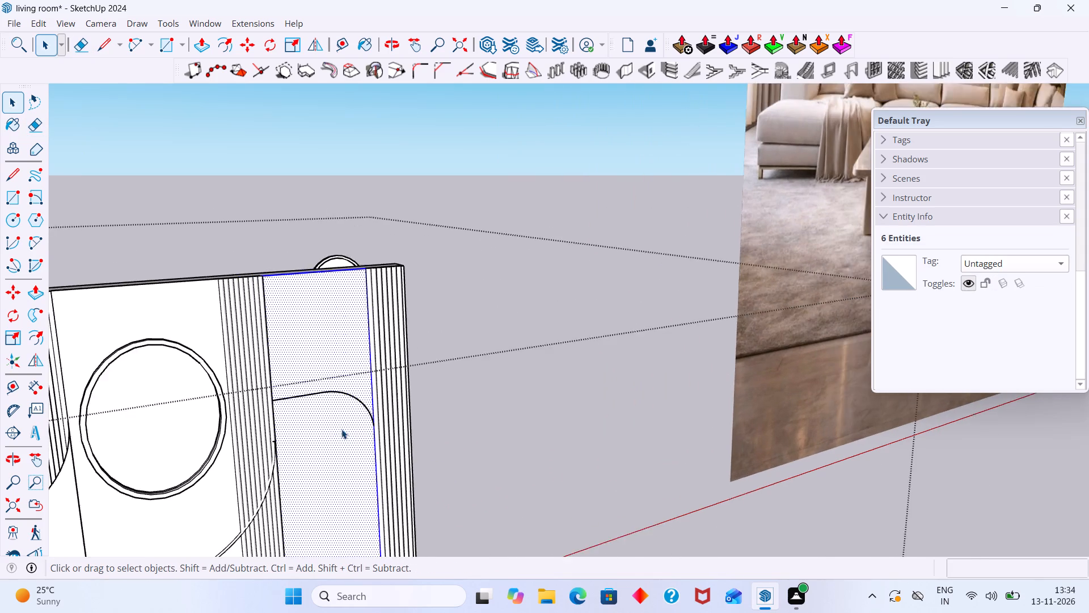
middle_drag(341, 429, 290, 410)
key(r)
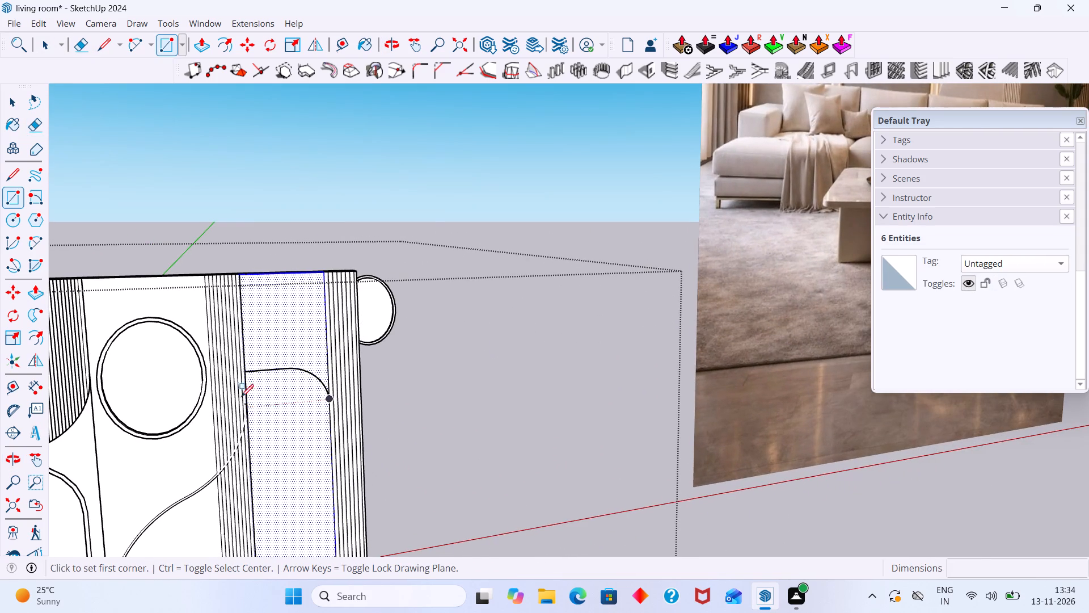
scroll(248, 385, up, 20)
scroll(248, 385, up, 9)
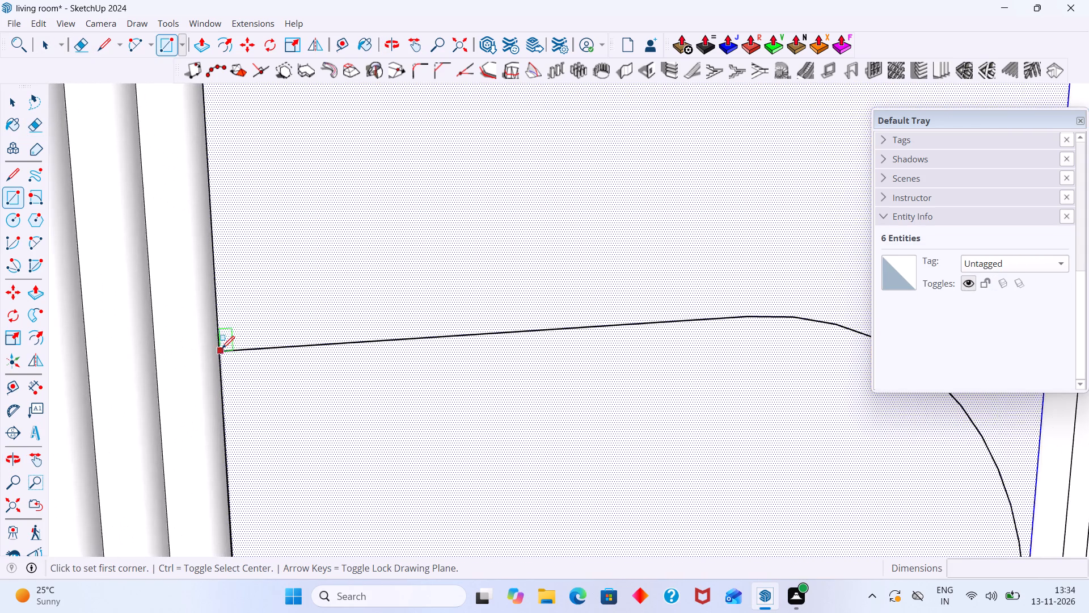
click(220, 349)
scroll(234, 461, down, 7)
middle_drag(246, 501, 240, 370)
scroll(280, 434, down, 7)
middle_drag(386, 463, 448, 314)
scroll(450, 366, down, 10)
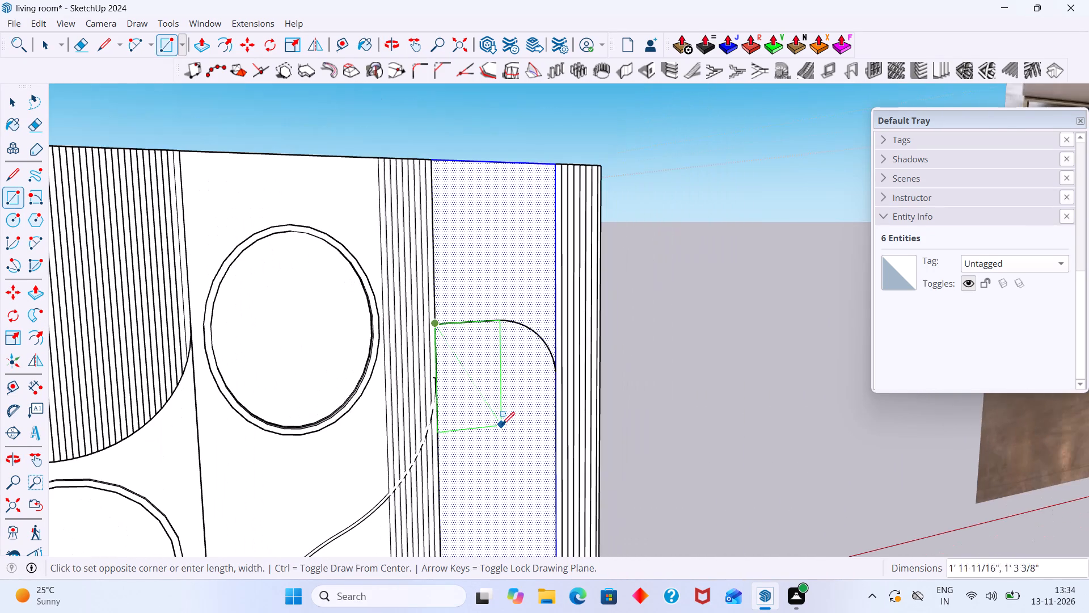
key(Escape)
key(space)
Draw a line about 5' 10 11/16" long from the arc's lower end down the outer edge to the panel's bottom corner.
key(l)
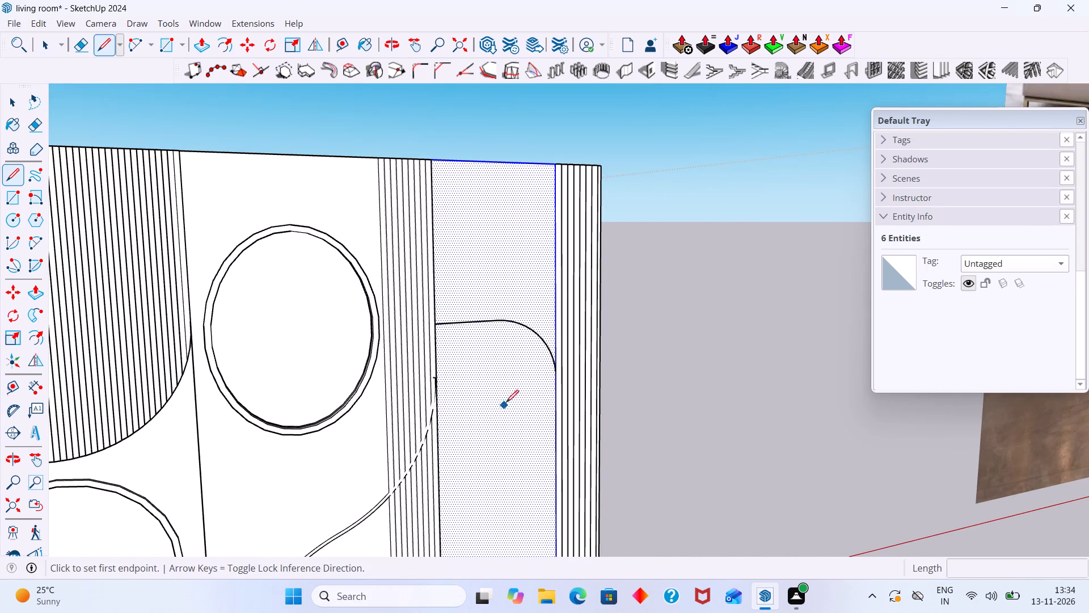
middle_drag(470, 401, 469, 408)
scroll(541, 393, up, 2)
middle_drag(543, 394, 666, 368)
scroll(744, 335, up, 10)
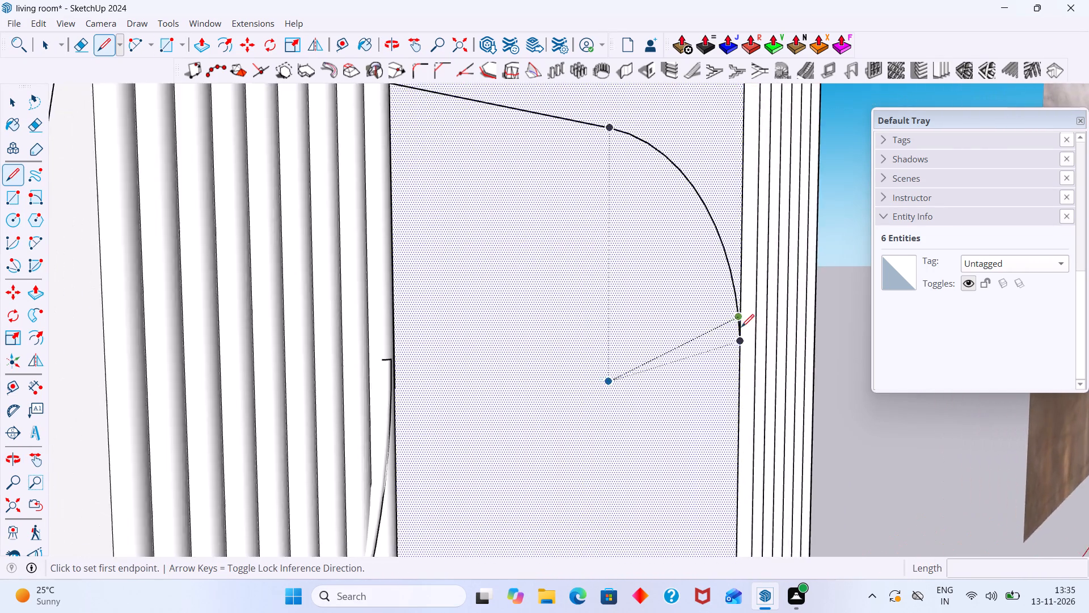
scroll(741, 327, up, 3)
click(738, 345)
scroll(736, 465, down, 1)
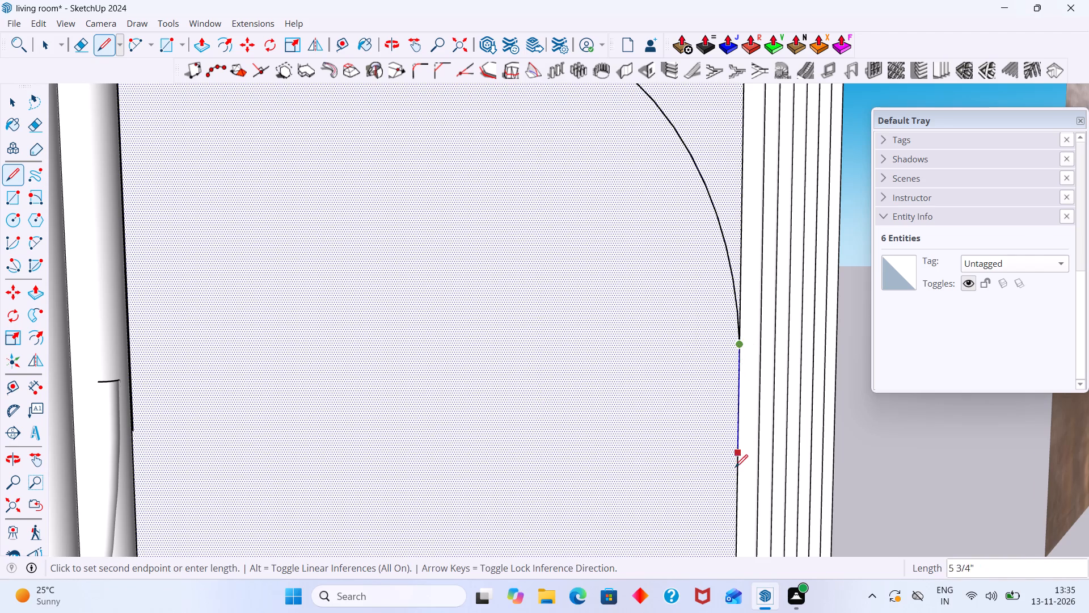
scroll(735, 467, down, 2)
middle_drag(729, 482, 679, 228)
scroll(663, 301, down, 6)
middle_drag(663, 367, 670, 208)
scroll(668, 405, down, 2)
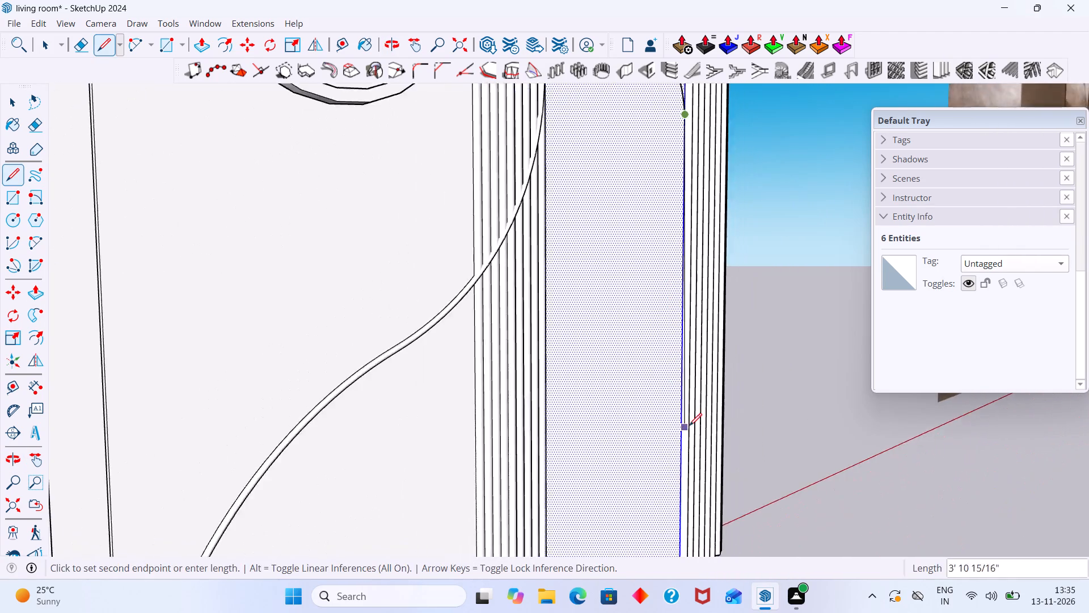
middle_drag(687, 423, 664, 234)
scroll(661, 401, up, 8)
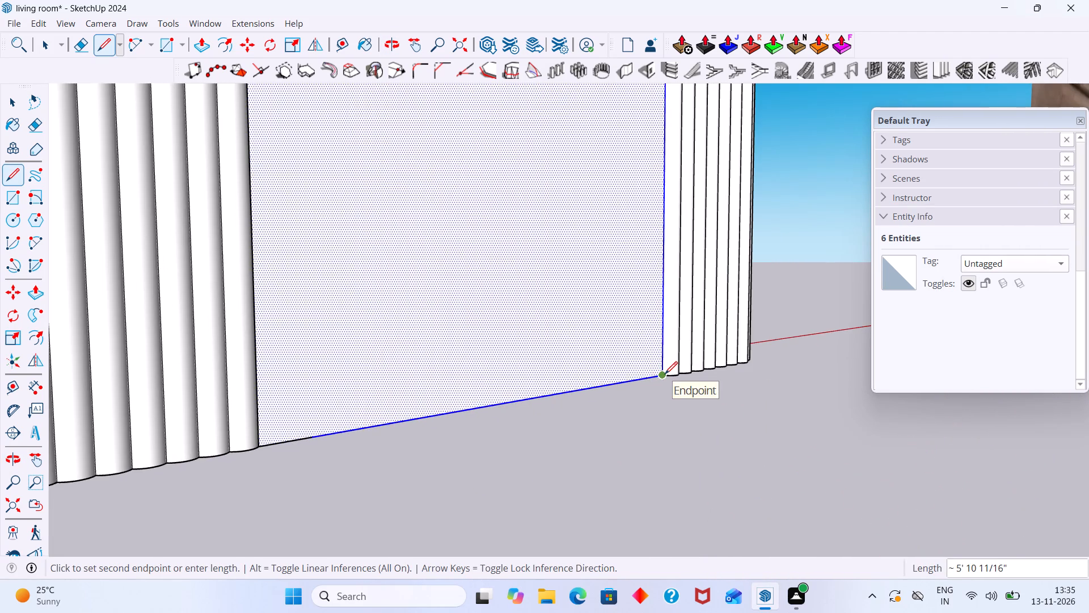
click(665, 374)
Continue the outline along the panel's bottom edge and about 7' 1/8" up the inner edge to the rounded line's start.
click(263, 443)
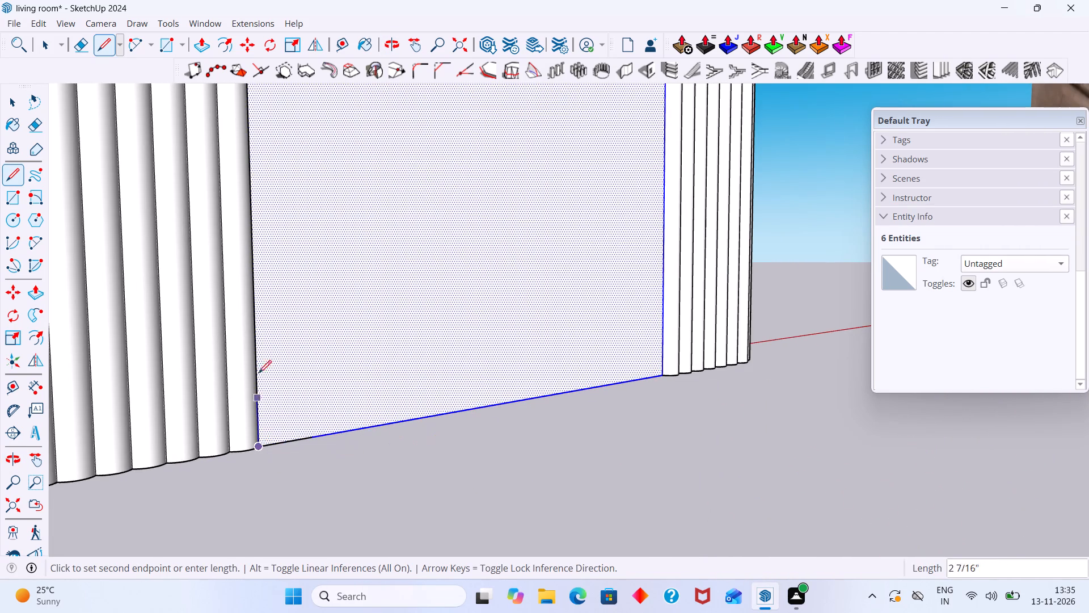
scroll(252, 324, down, 4)
middle_drag(252, 320, 261, 559)
scroll(261, 388, down, 6)
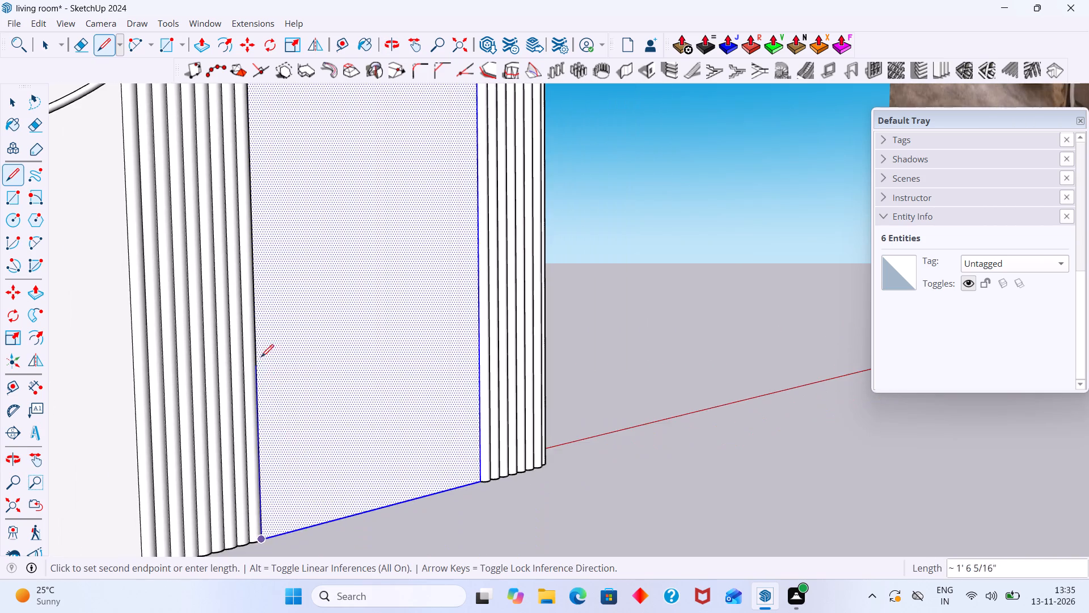
middle_drag(262, 357, 314, 591)
middle_drag(350, 290, 67, 358)
middle_drag(328, 294, 336, 612)
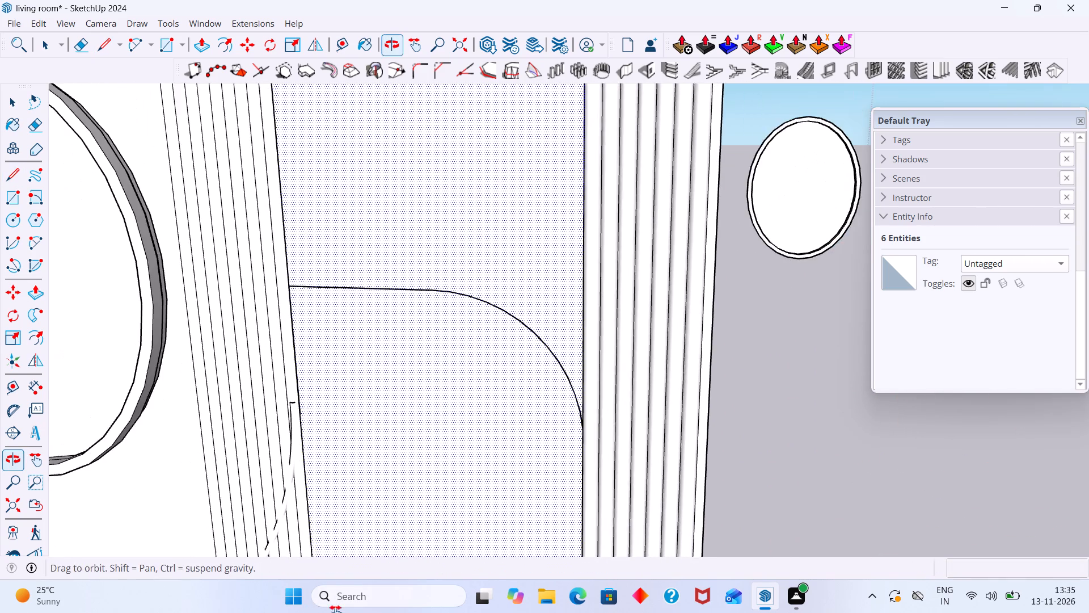
middle_drag(336, 612, 331, 601)
scroll(317, 351, up, 3)
click(296, 290)
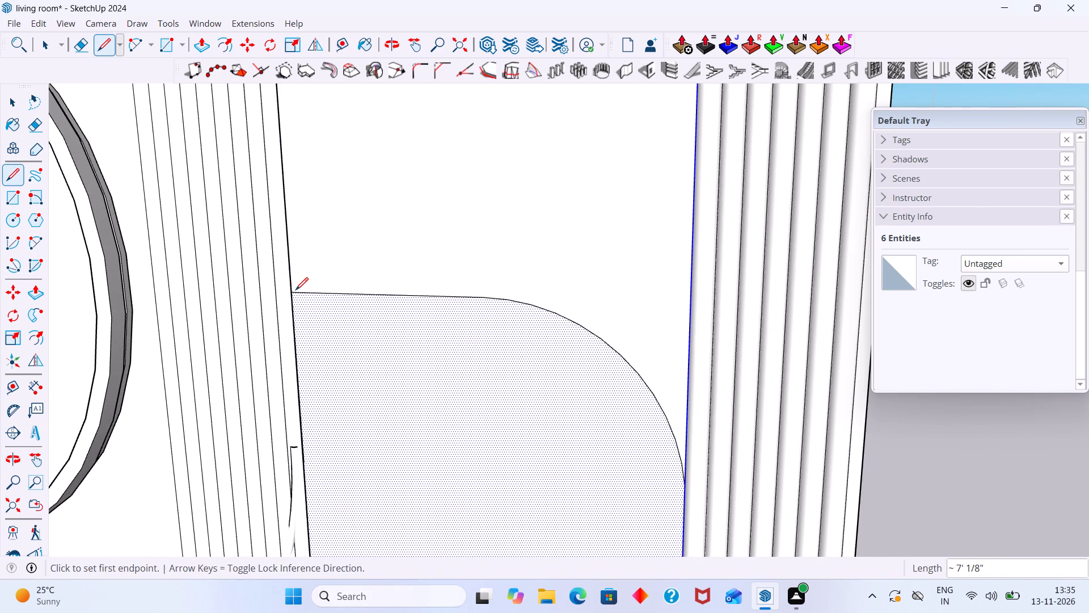
key(space)
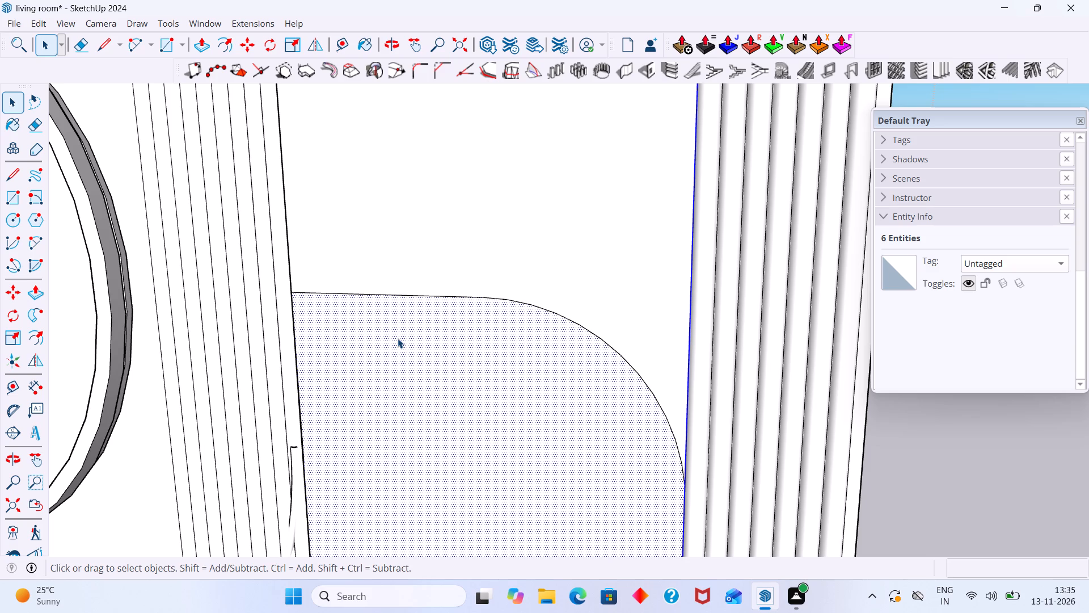
Clear the selection and examine the panel's rounded division within the whole feature wall.
scroll(419, 317, down, 20)
scroll(419, 317, down, 9)
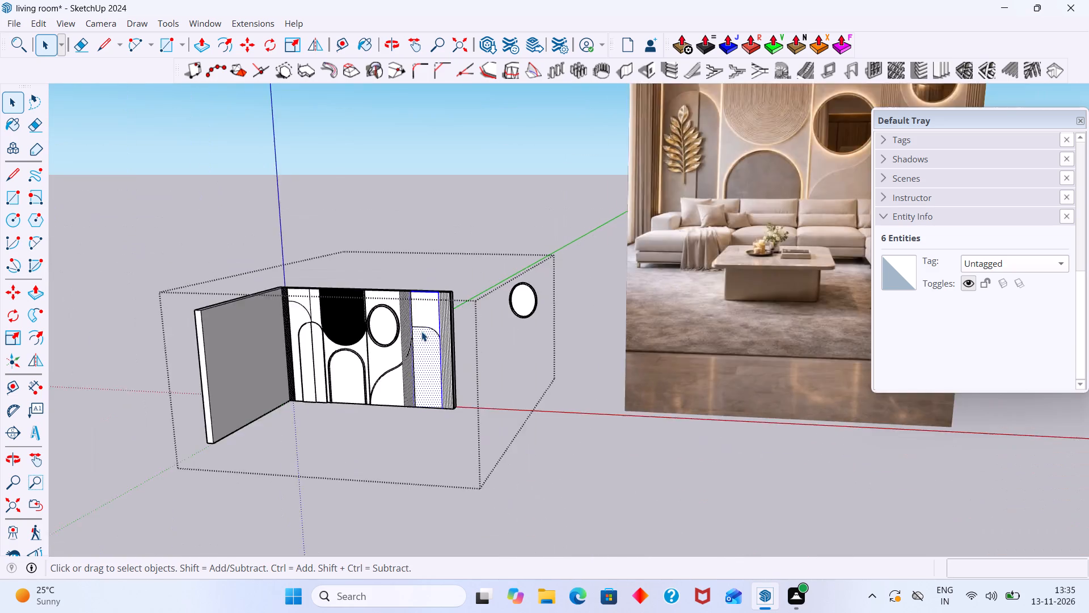
scroll(421, 331, down, 7)
scroll(421, 341, up, 7)
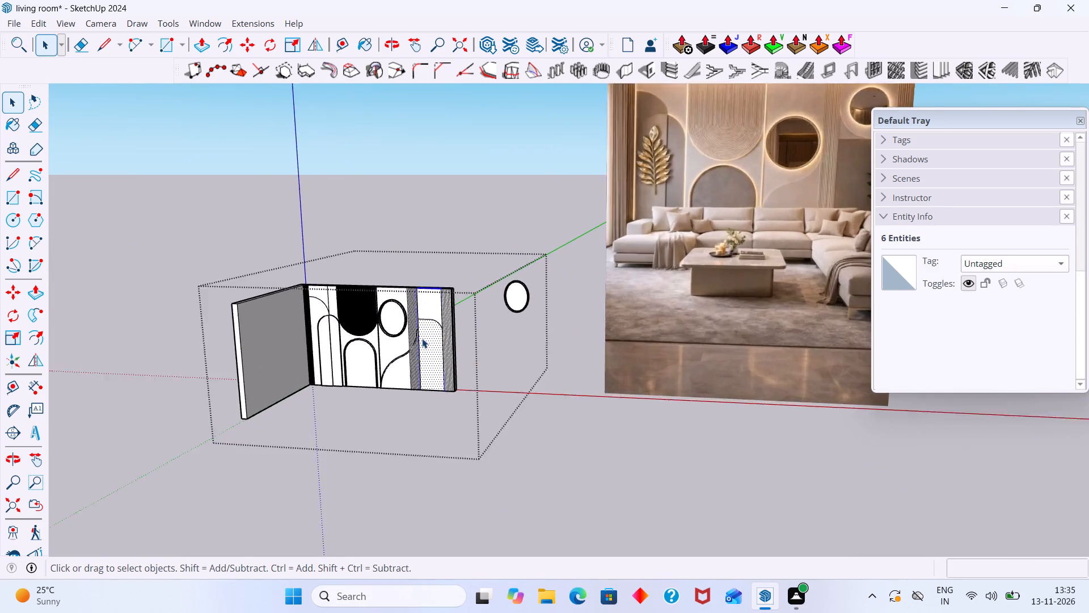
scroll(422, 338, up, 7)
click(714, 225)
scroll(476, 318, up, 3)
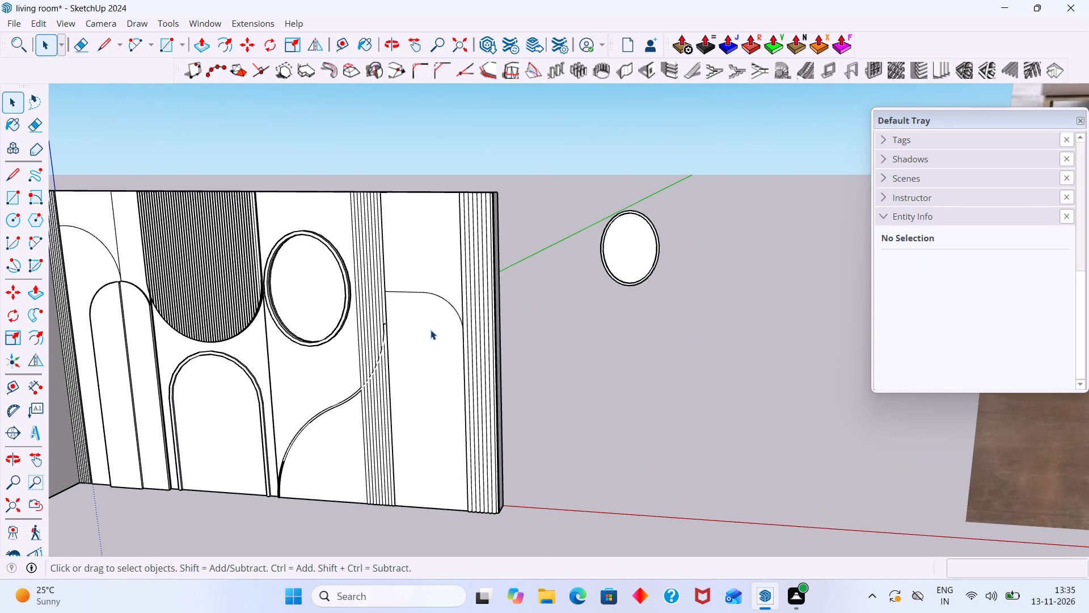
Make a group from the rounded-corner face and its edges in the plain panel between the fluted strips.
double_click(430, 330)
click(425, 343)
click(425, 343)
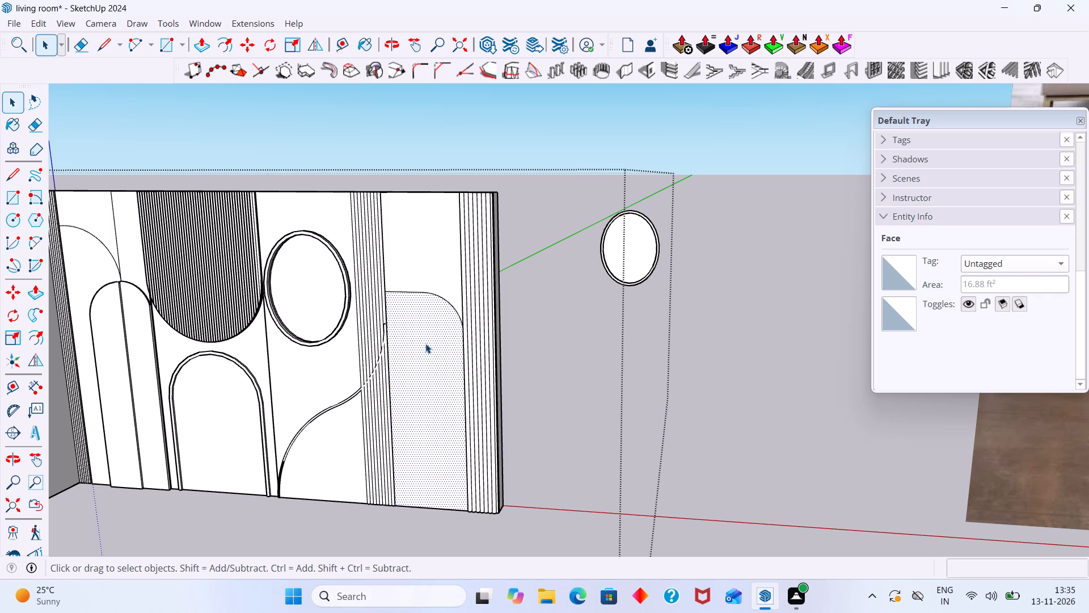
double_click(425, 343)
right_click(425, 343)
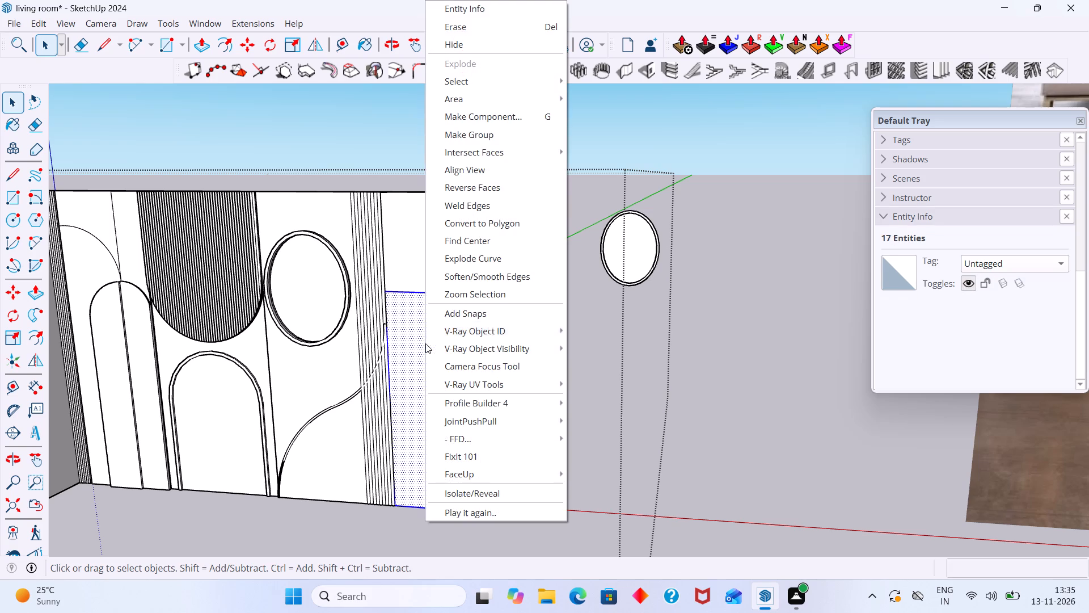
click(478, 140)
Extrude the rounded-corner face inside its new group by 18 mm.
double_click(428, 317)
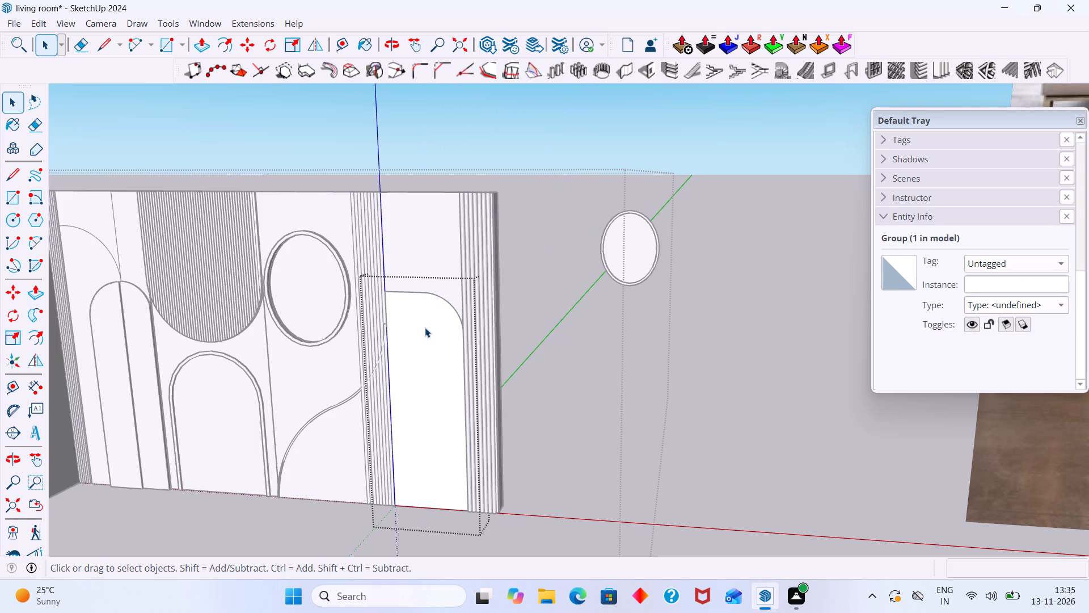
click(425, 328)
key(p)
click(425, 328)
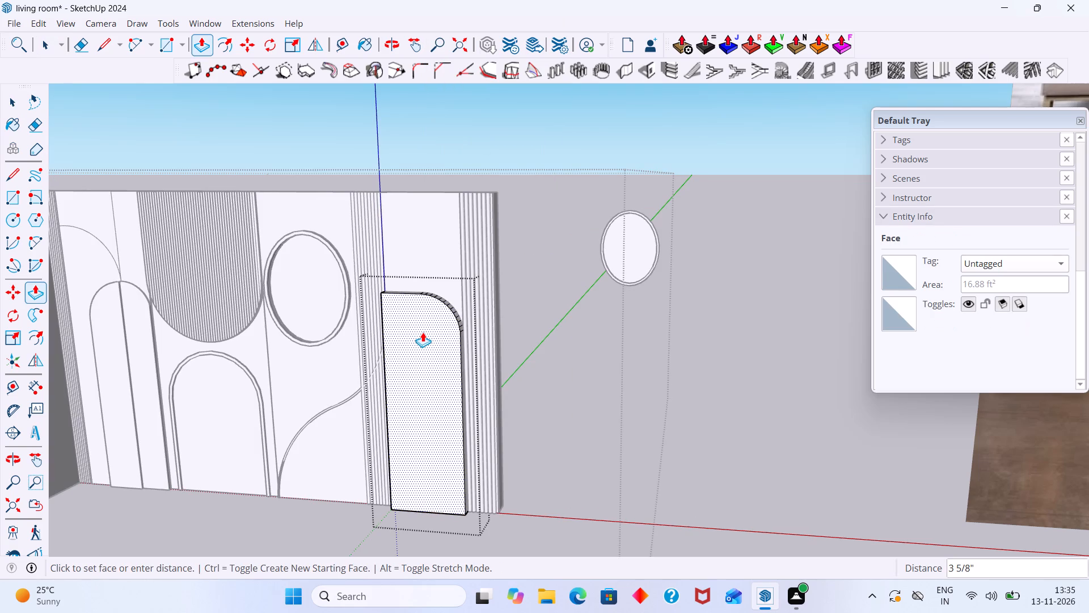
text(18)
text(MM)
key(Return)
key(space)
click(533, 340)
Examine the raised rounded panel's thickness and compare the feature wall with the reference photo.
middle_drag(511, 313, 478, 379)
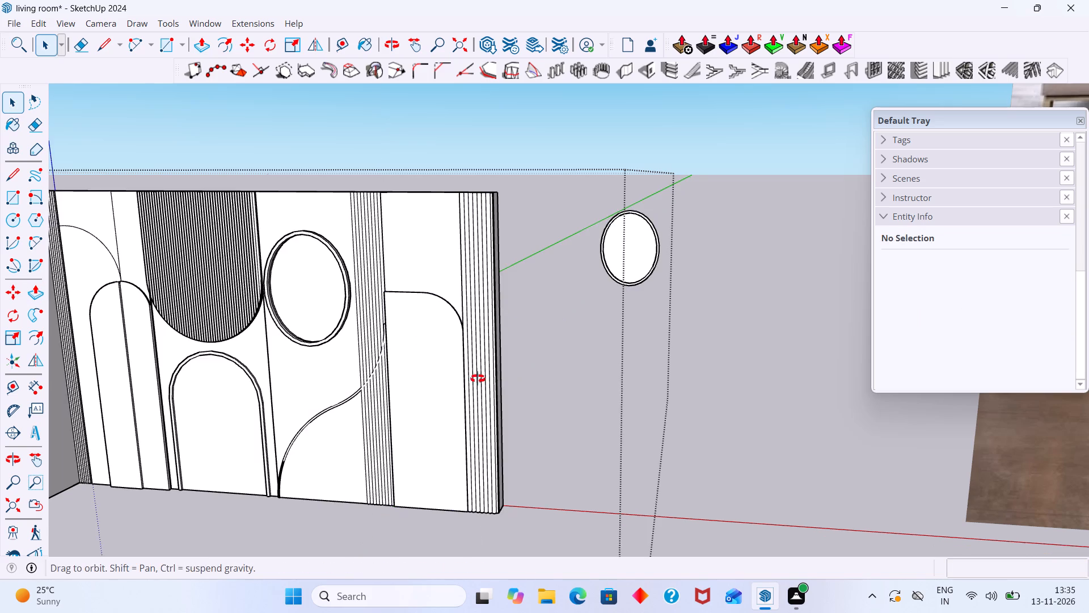
middle_drag(478, 379, 441, 505)
scroll(375, 391, up, 17)
scroll(380, 404, down, 7)
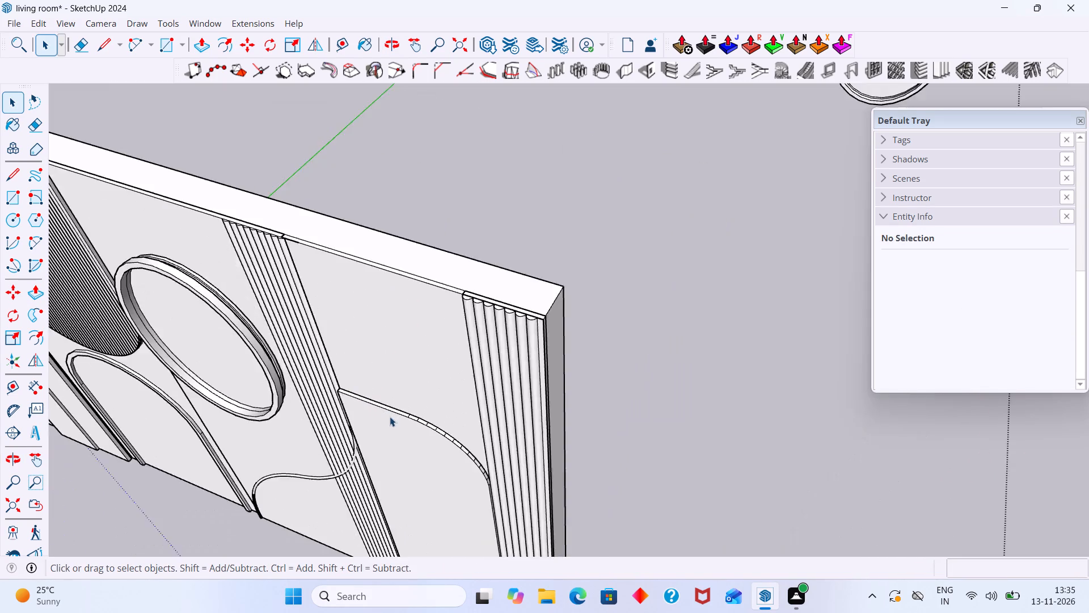
scroll(390, 417, down, 20)
scroll(390, 417, down, 7)
shift+middle_drag(429, 442, 335, 438)
middle_drag(417, 468, 606, 438)
scroll(713, 431, up, 4)
scroll(695, 427, down, 8)
middle_drag(671, 405, 667, 313)
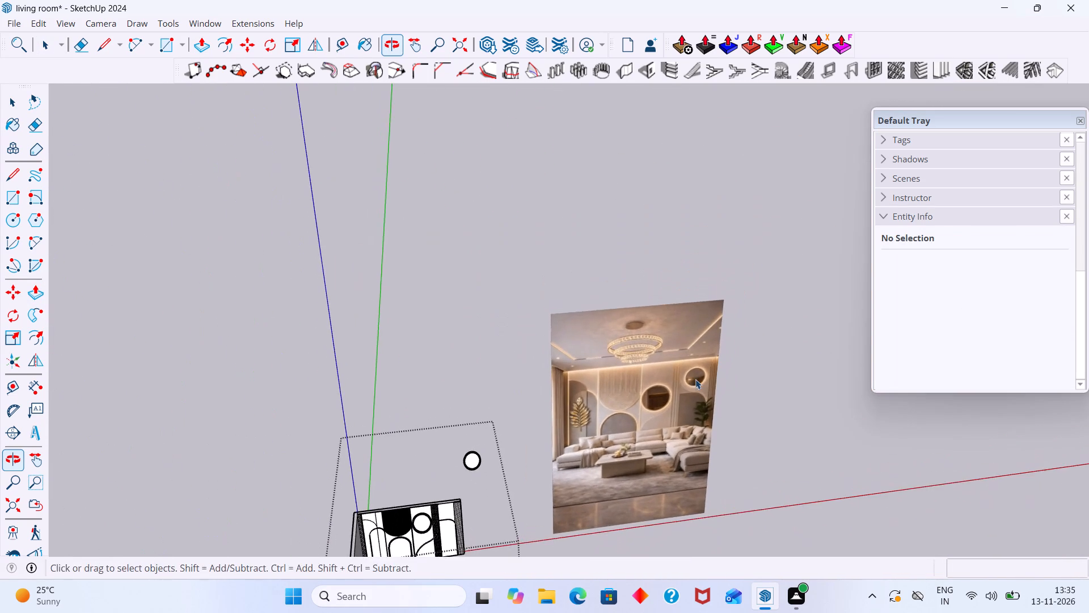
middle_drag(707, 392, 703, 336)
scroll(674, 407, up, 5)
scroll(673, 402, down, 5)
middle_drag(656, 393, 799, 335)
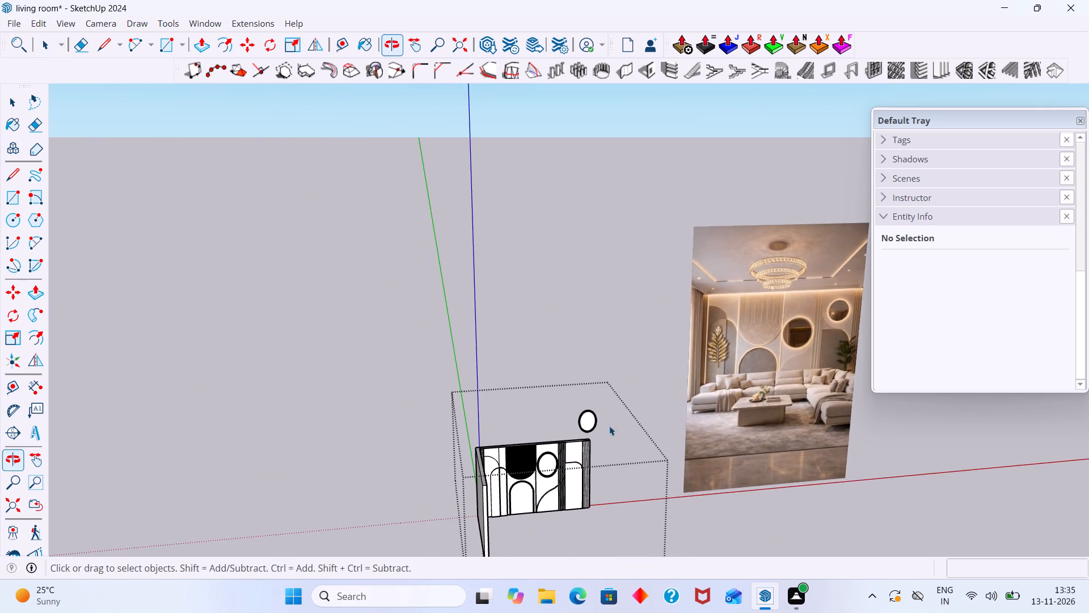
Move the loose circular ring by its lower corner to the rounded panel's upper inner corner on the feature wall.
scroll(519, 451, up, 12)
click(607, 385)
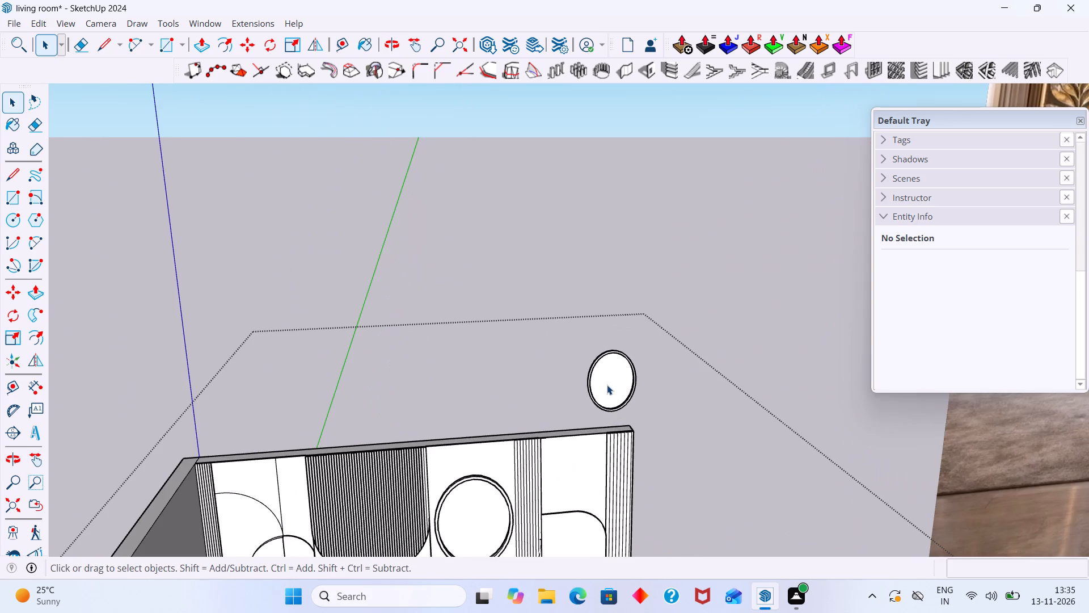
double_click(607, 384)
click(622, 375)
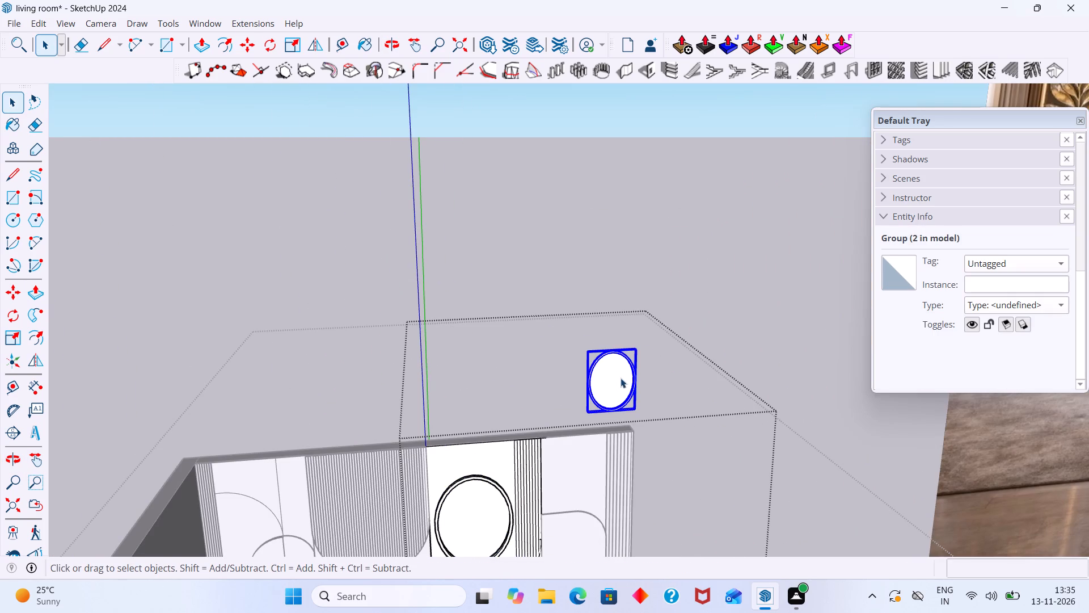
key(m)
click(588, 408)
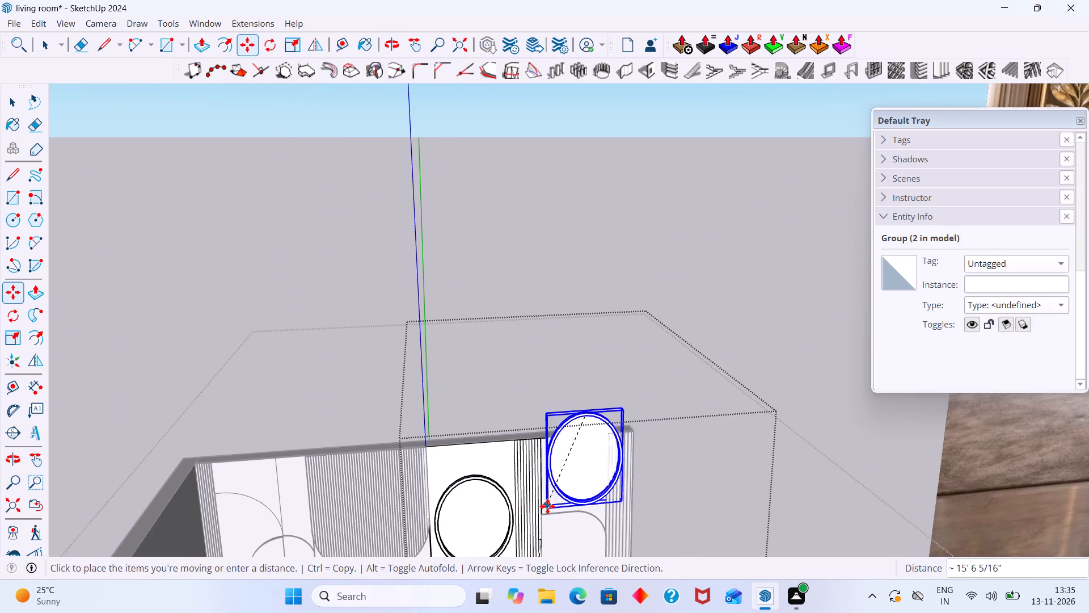
scroll(547, 506, up, 17)
middle_drag(542, 512, 531, 515)
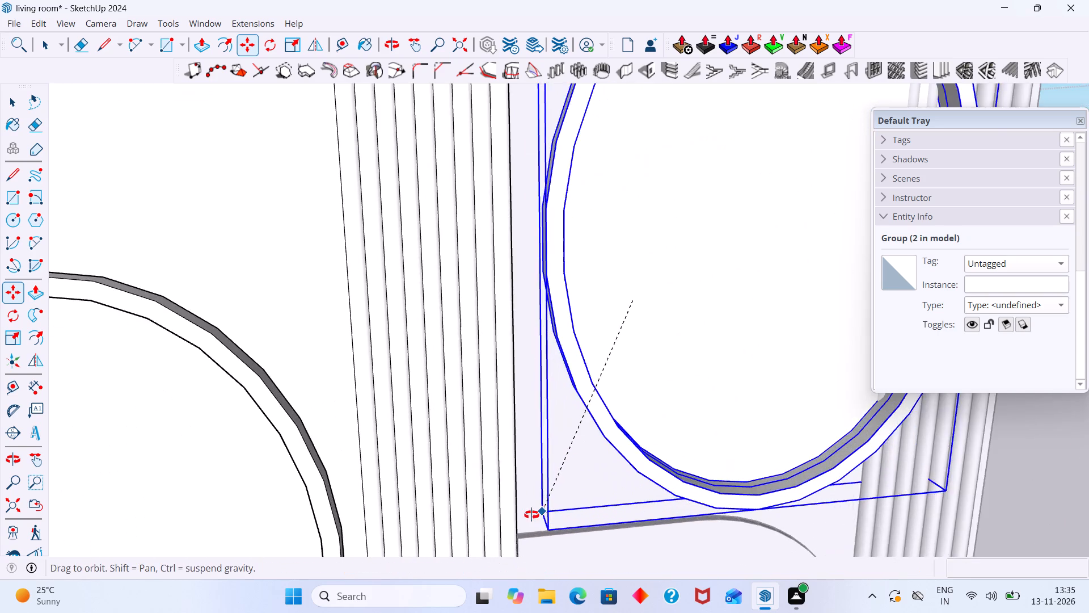
middle_drag(531, 515, 503, 516)
scroll(527, 516, up, 15)
click(499, 538)
key(space)
Scale the moved ring's height down from its top to about 0.75.
scroll(535, 511, down, 13)
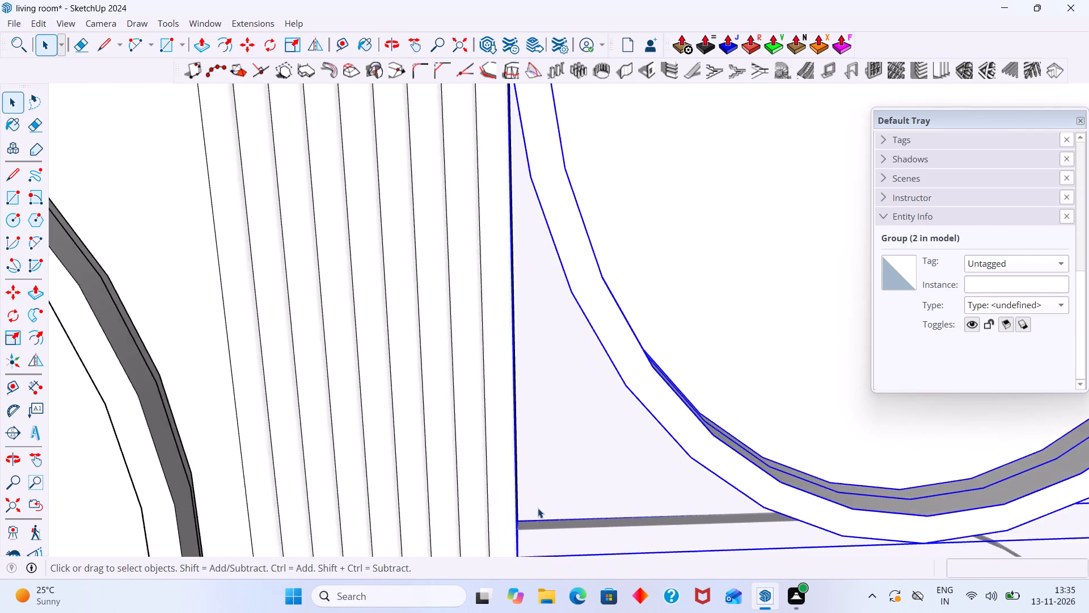
scroll(538, 508, down, 13)
key(s)
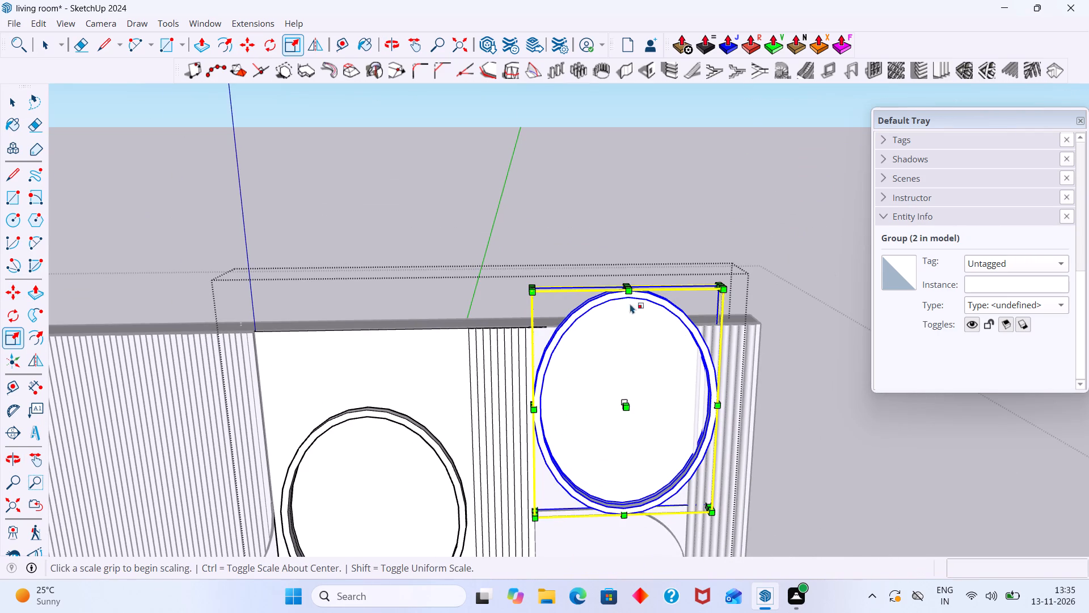
scroll(634, 303, up, 2)
middle_drag(624, 335, 620, 345)
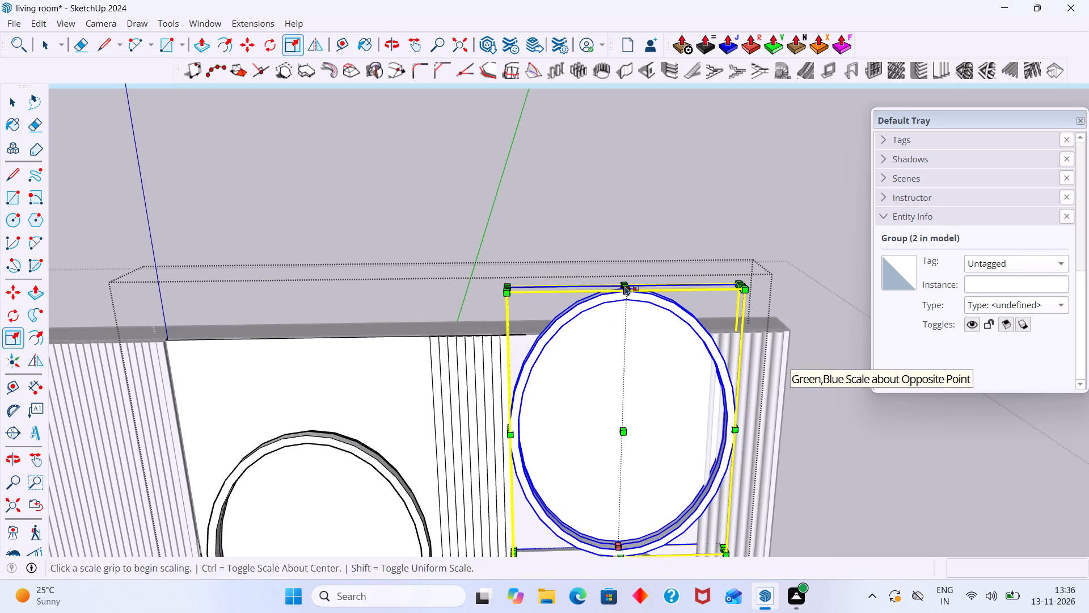
click(625, 286)
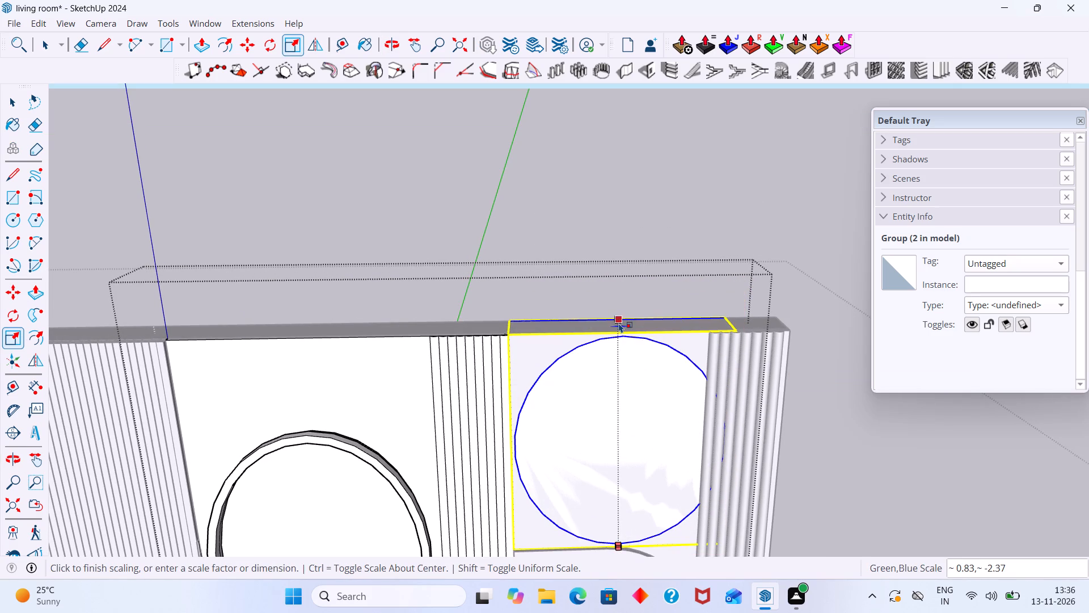
key(Escape)
middle_drag(631, 305, 638, 360)
scroll(626, 304, up, 5)
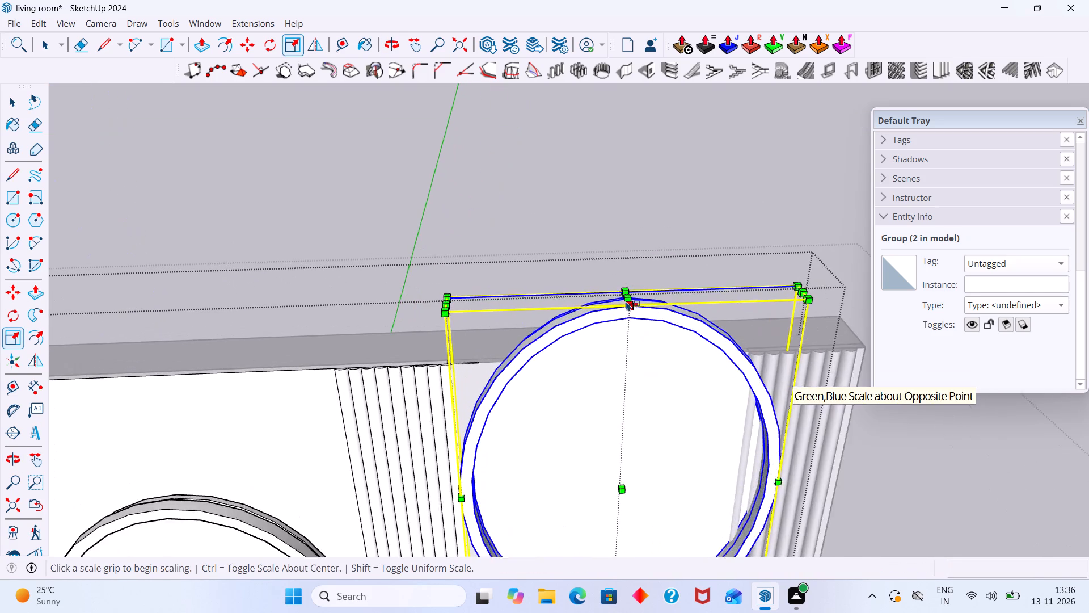
click(627, 295)
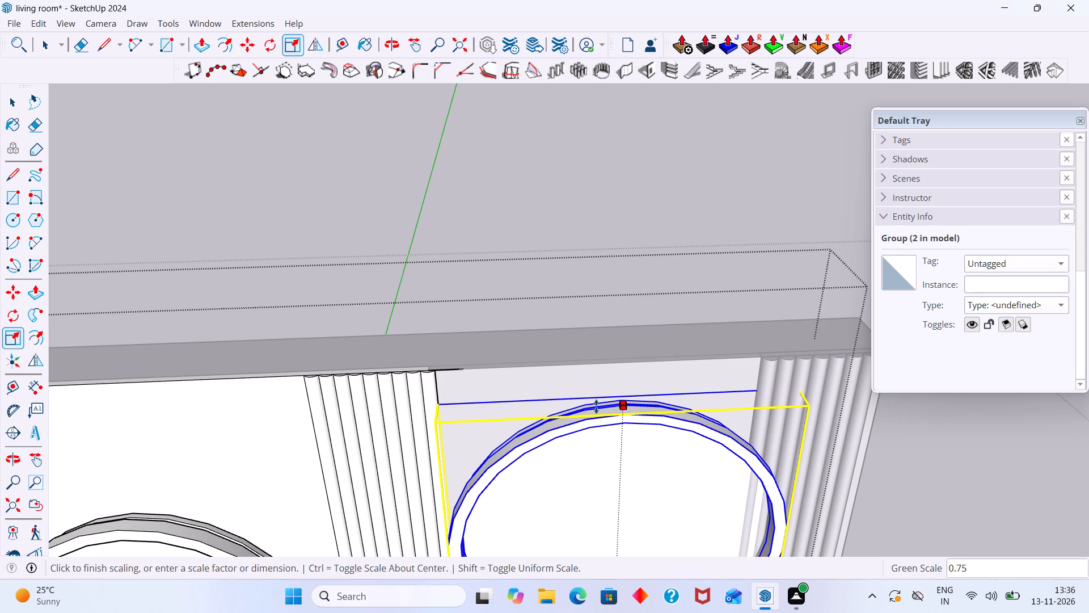
click(596, 410)
Check the ring against the reference photo and scale its width to about 0.83 from its outer side.
scroll(596, 409, down, 19)
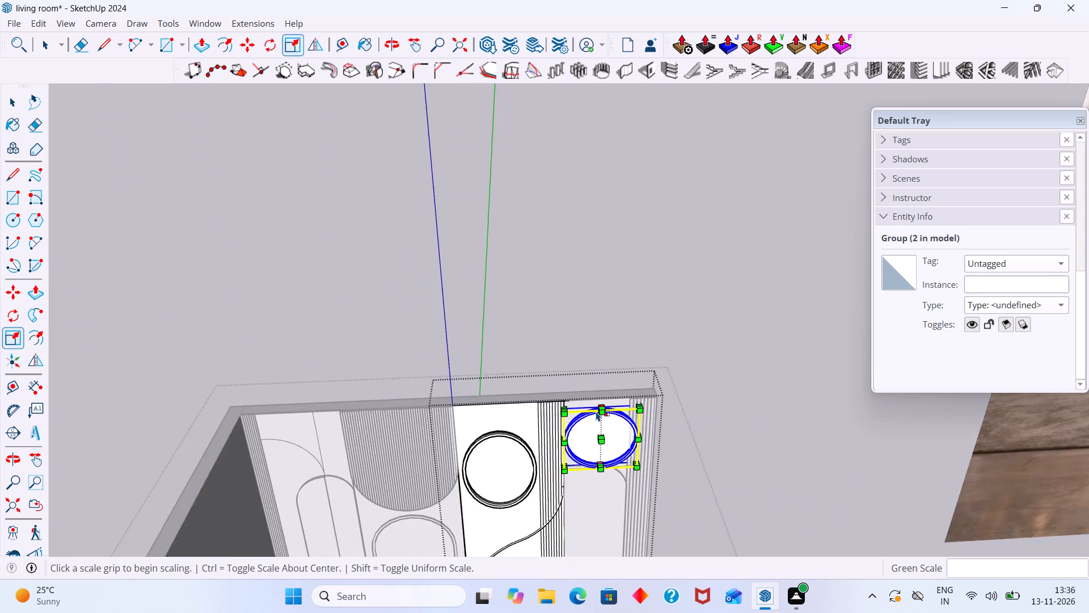
scroll(596, 412, down, 12)
middle_drag(597, 431, 492, 457)
middle_drag(544, 457, 554, 396)
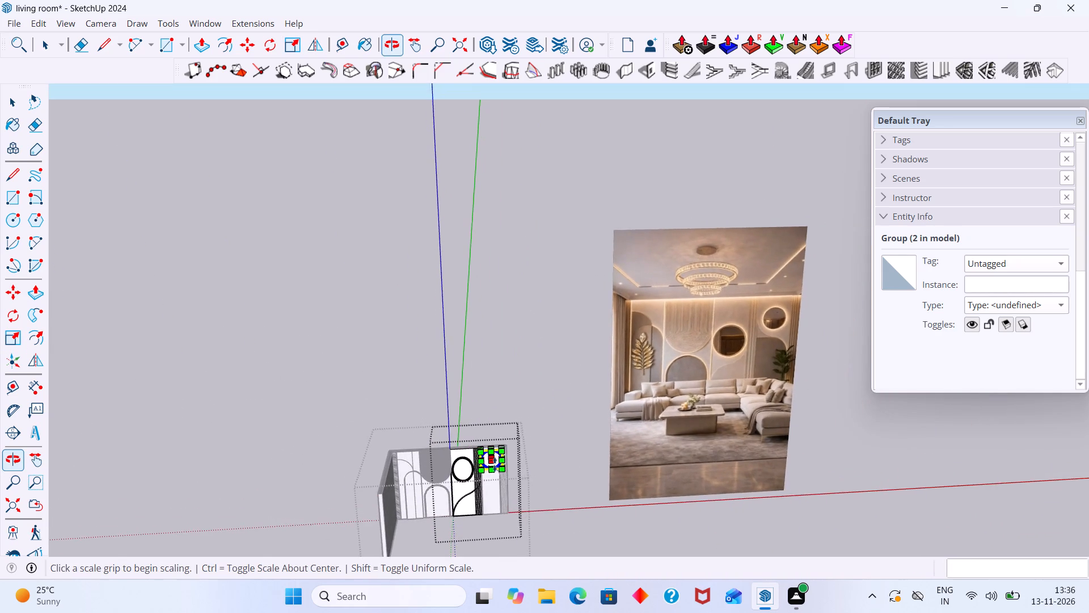
scroll(493, 469, up, 9)
middle_drag(520, 455, 392, 472)
scroll(544, 425, up, 17)
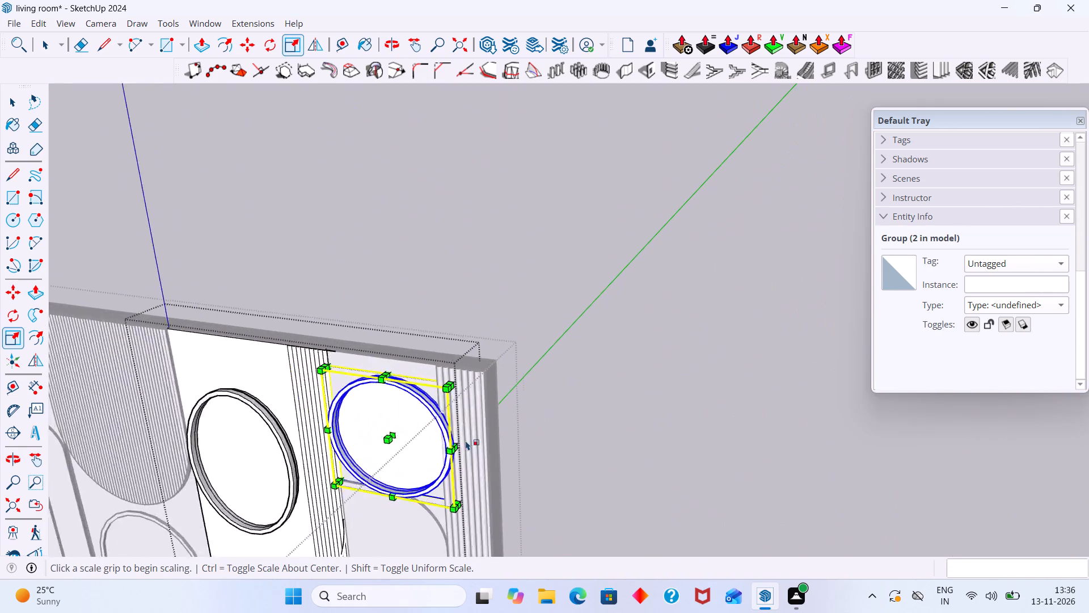
scroll(466, 440, up, 12)
click(434, 447)
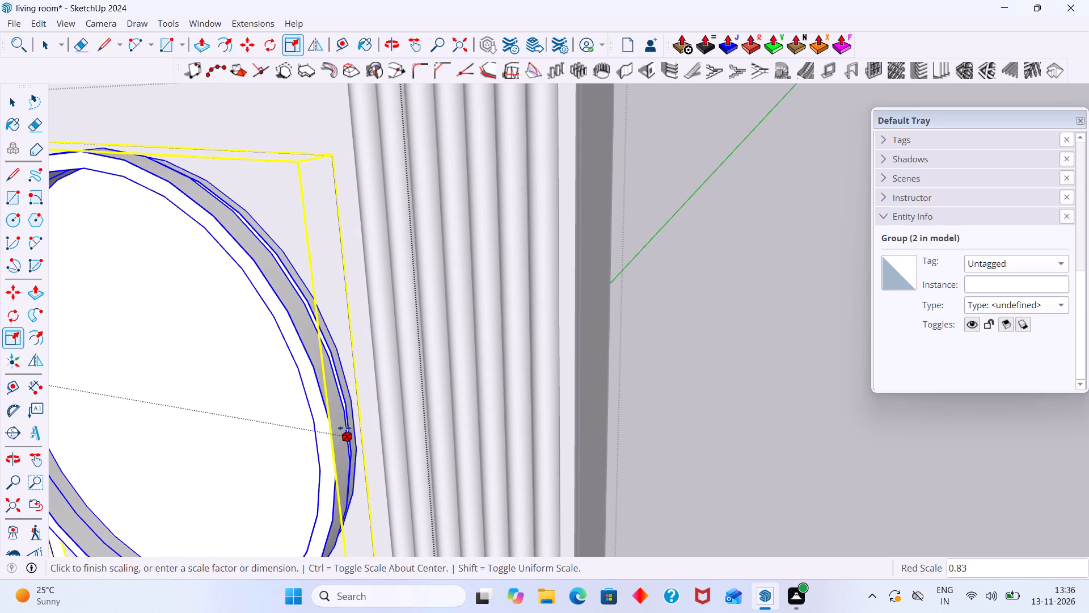
click(344, 427)
Scale the ring's width down slightly from its inner side to clear the neighbouring fluted strip.
scroll(346, 426, down, 9)
shift+middle_drag(370, 443, 556, 413)
middle_drag(491, 415, 679, 406)
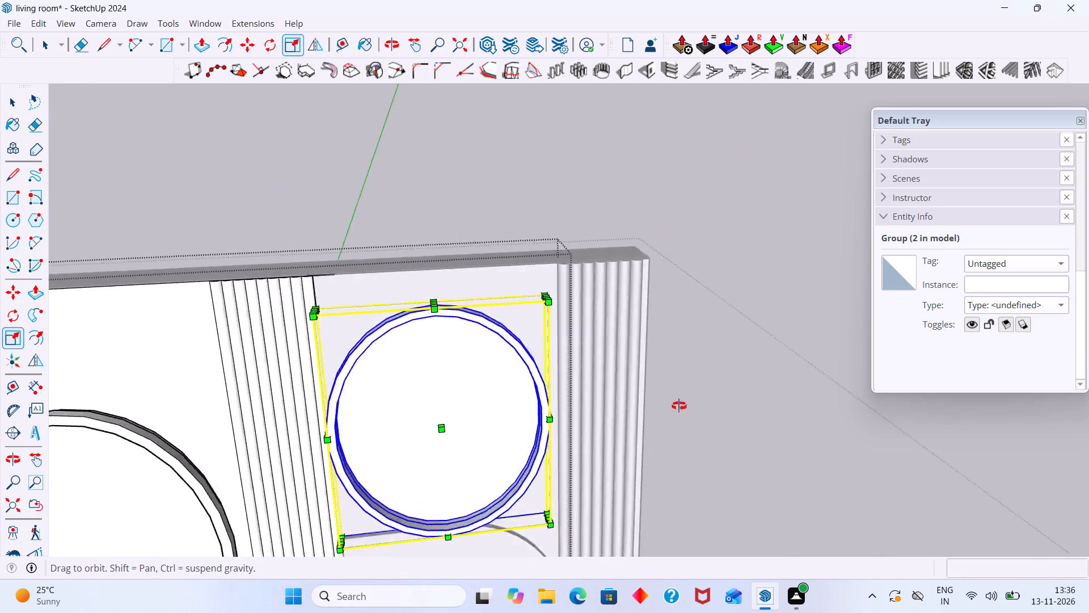
middle_drag(679, 406, 762, 386)
shift+middle_drag(592, 436, 738, 376)
scroll(555, 423, up, 5)
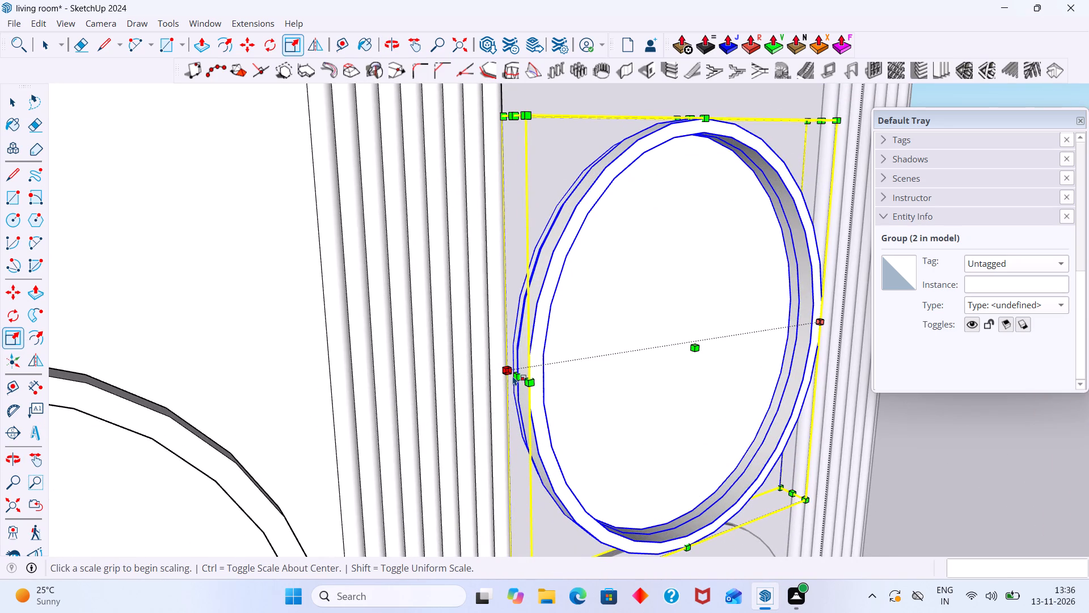
click(520, 375)
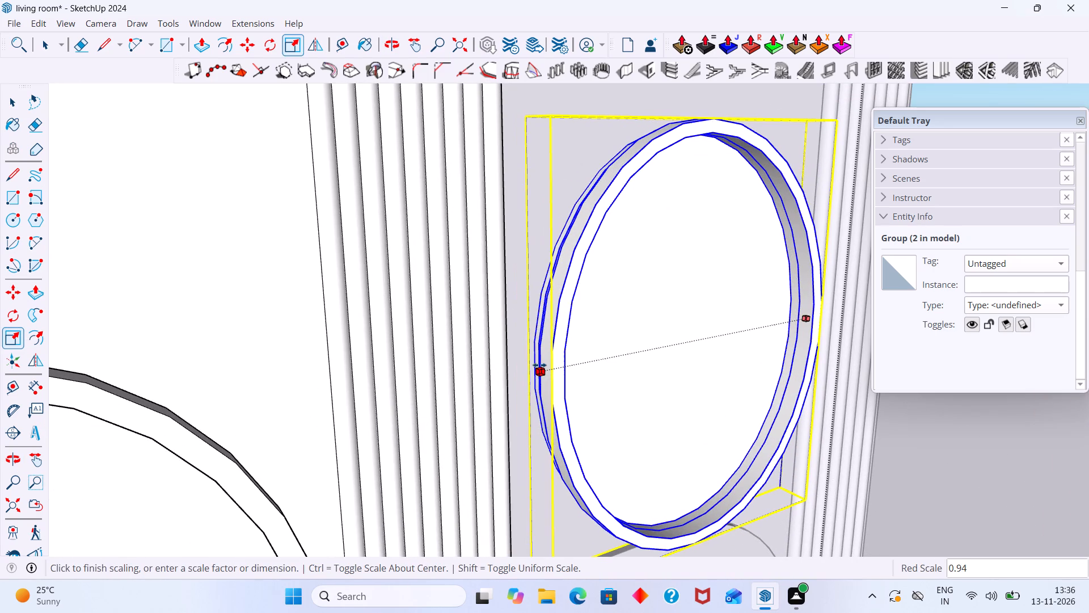
click(550, 362)
Scale the ring's height to about 0.93 from its bottom, leaving a gap above the rounded panel, and clear the selection.
middle_drag(660, 472, 639, 400)
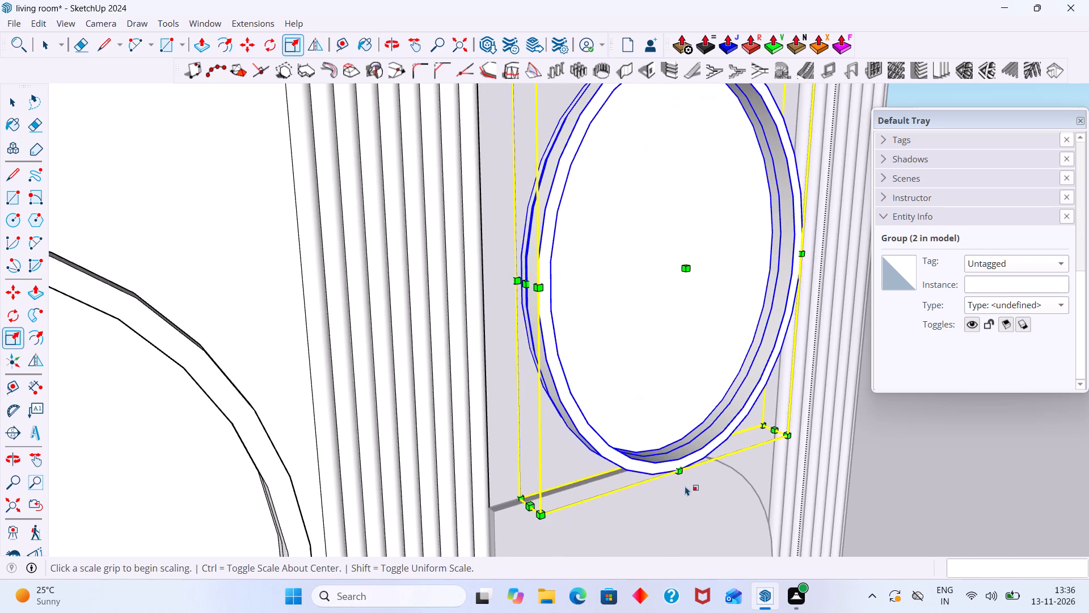
middle_drag(685, 486, 677, 379)
middle_drag(660, 454, 671, 394)
scroll(669, 426, up, 5)
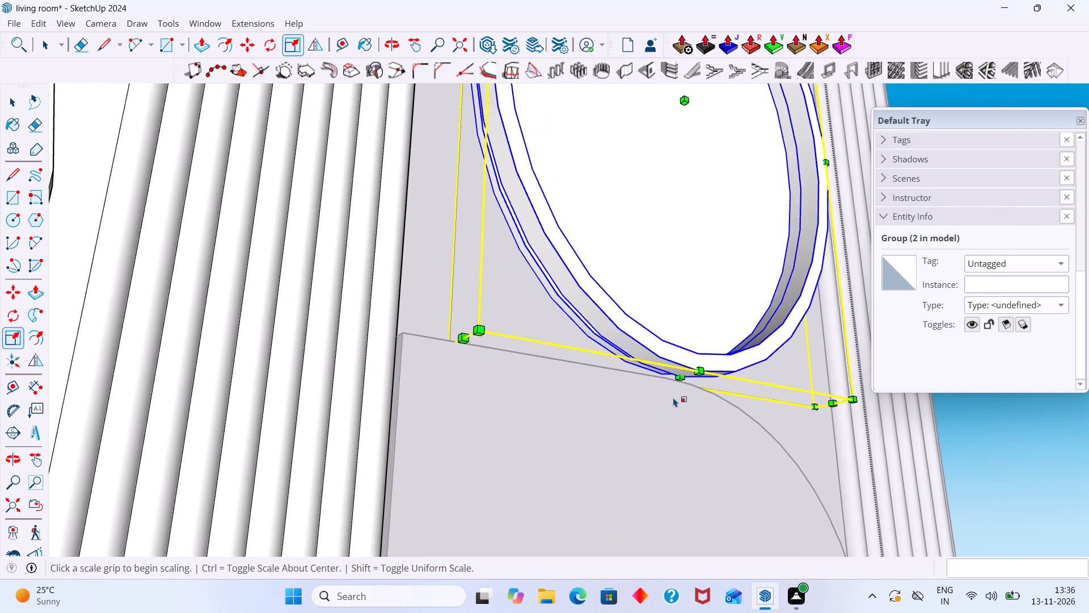
click(681, 376)
click(676, 328)
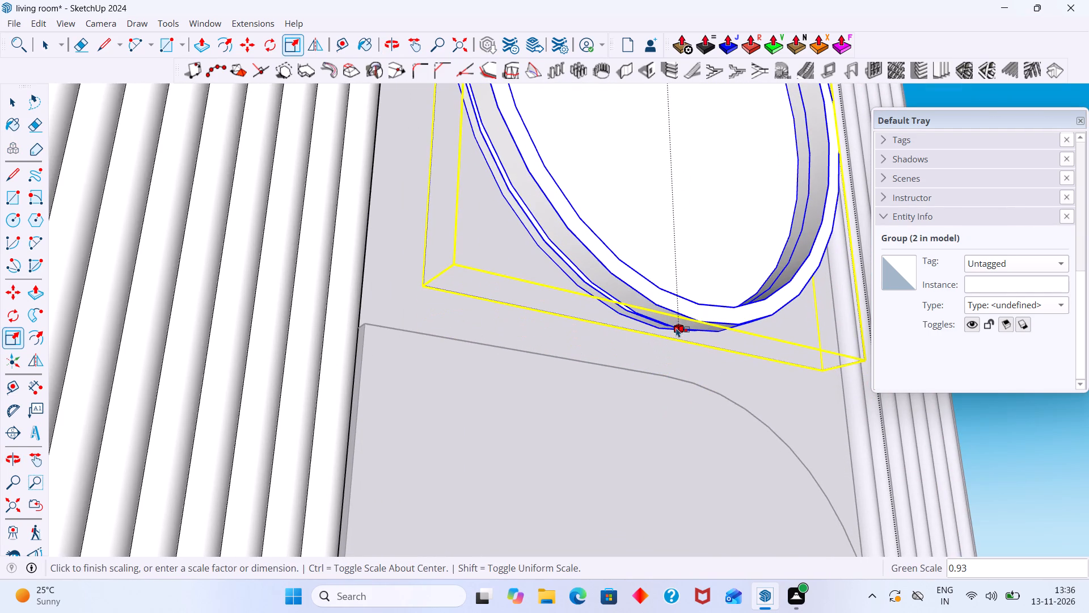
scroll(667, 361, down, 17)
key(space)
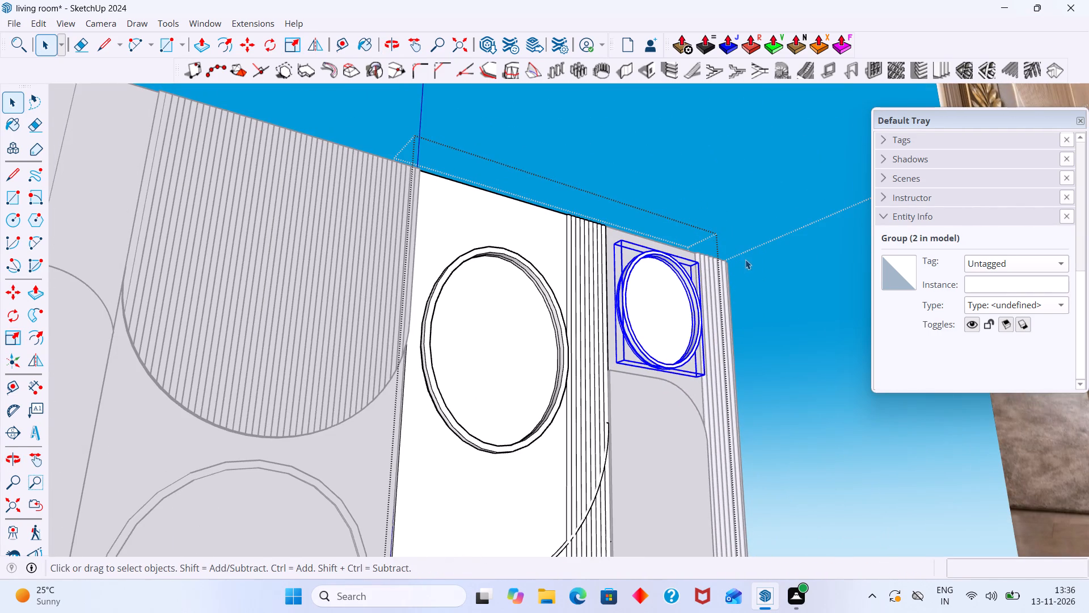
click(746, 259)
Compare the small ring's size and position on the feature wall with the round mirror in the reference photo.
middle_drag(679, 314, 522, 385)
scroll(523, 385, down, 10)
shift+middle_drag(526, 388, 343, 442)
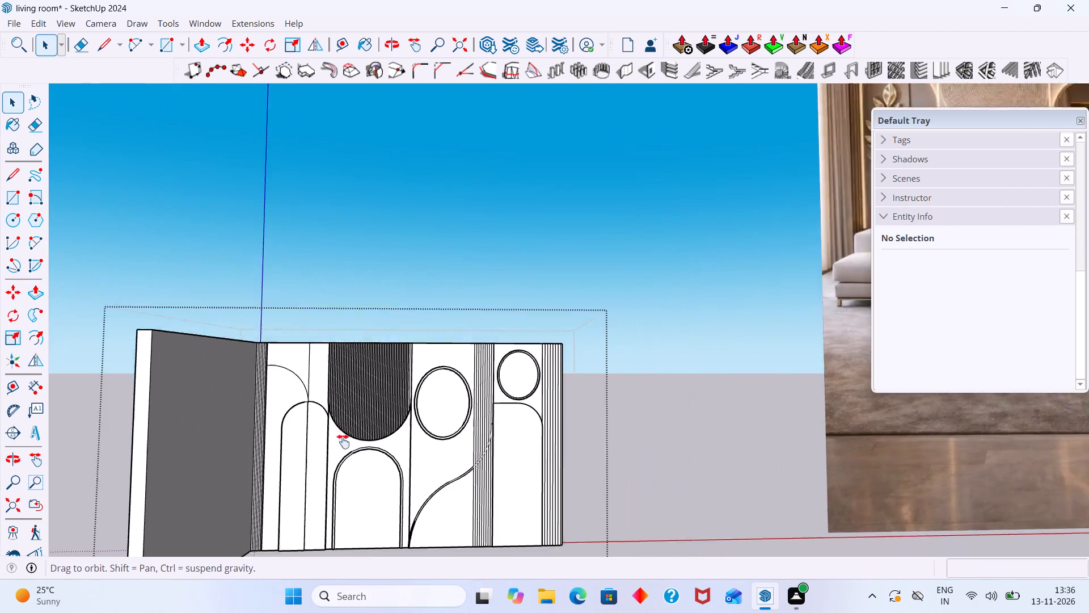
shift+middle_drag(343, 442, 244, 471)
scroll(321, 455, down, 4)
shift+middle_drag(301, 427, 296, 421)
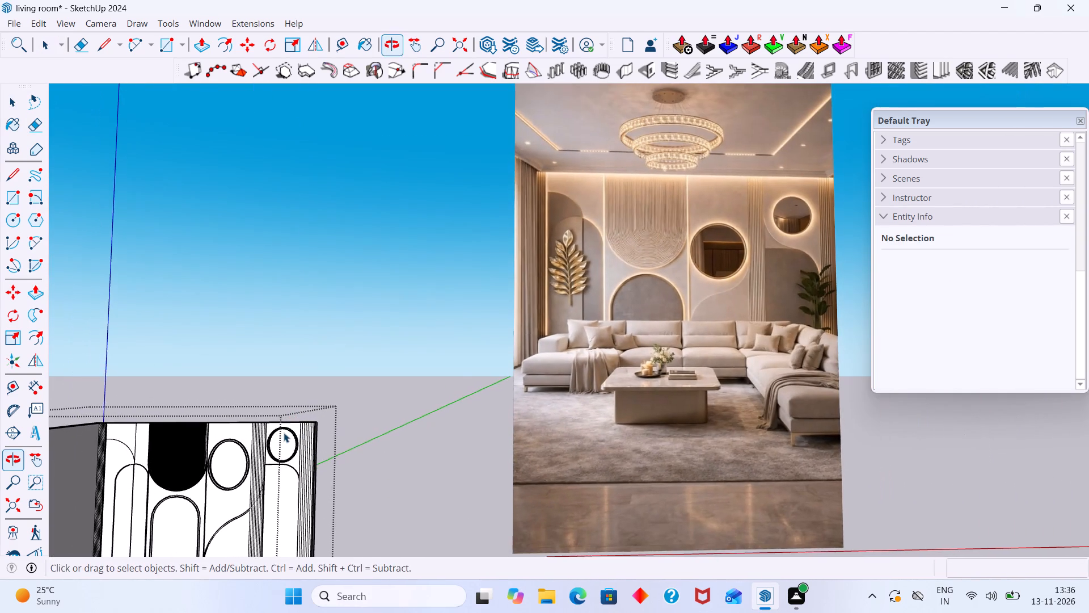
scroll(284, 433, up, 5)
middle_drag(278, 434, 289, 472)
middle_drag(294, 440, 323, 469)
shift+middle_drag(326, 425, 361, 475)
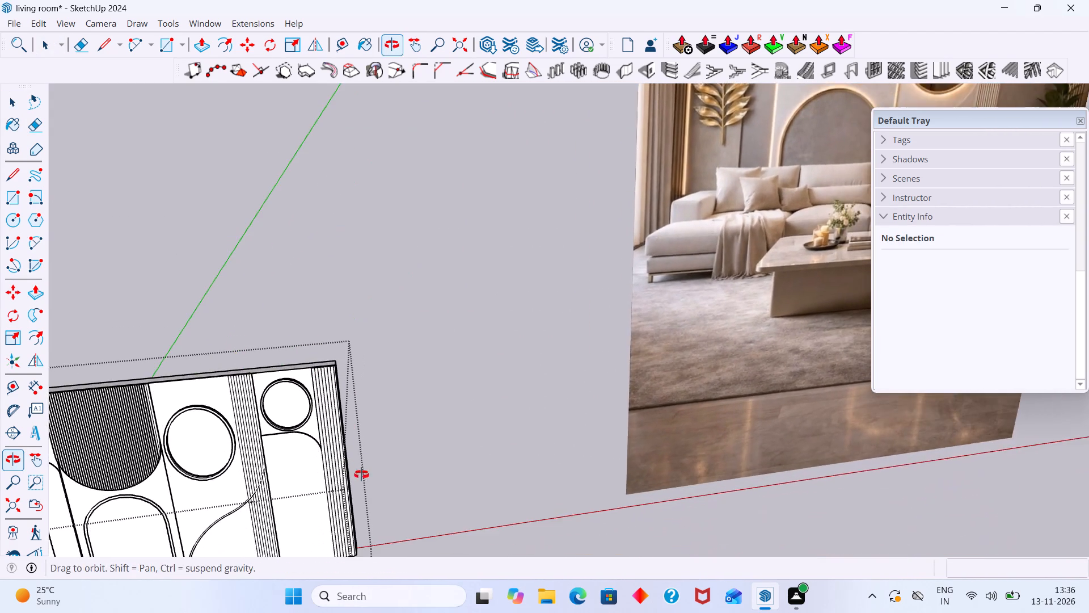
shift+middle_drag(361, 475, 361, 463)
scroll(352, 448, down, 5)
middle_drag(349, 443, 242, 444)
Scale the small ring from its lower inner corner, keeping its width and reducing its height to about 0.82.
scroll(176, 387, up, 2)
click(191, 402)
double_click(193, 402)
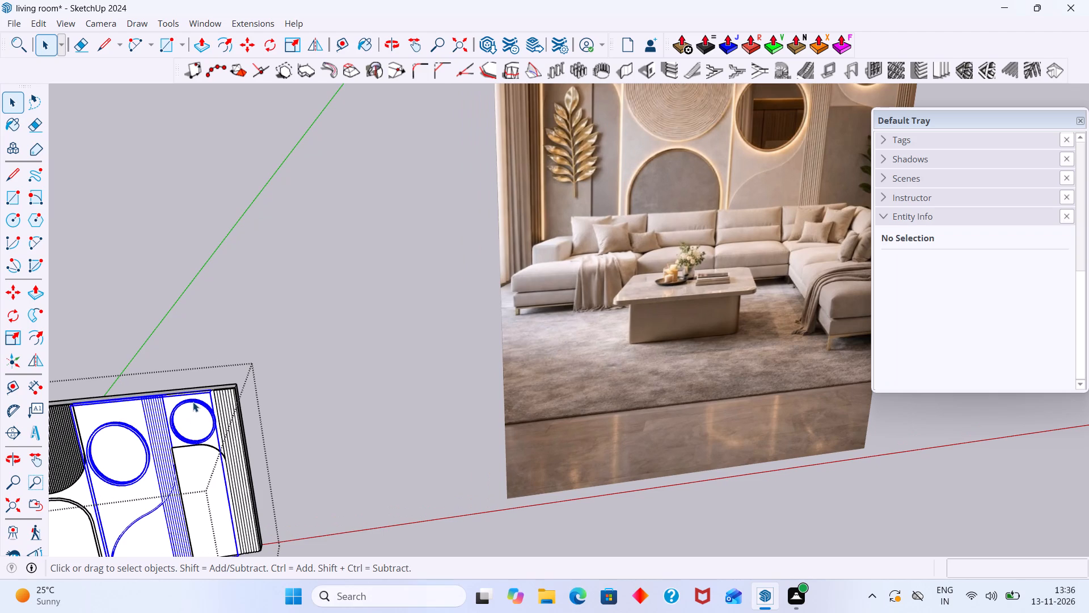
click(208, 408)
key(s)
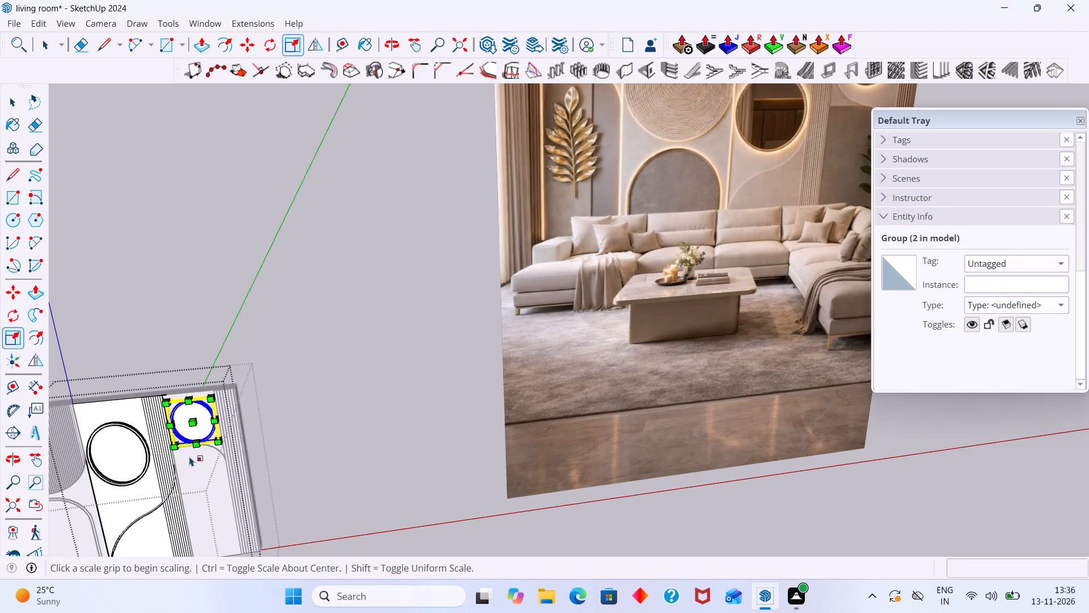
scroll(189, 456, up, 16)
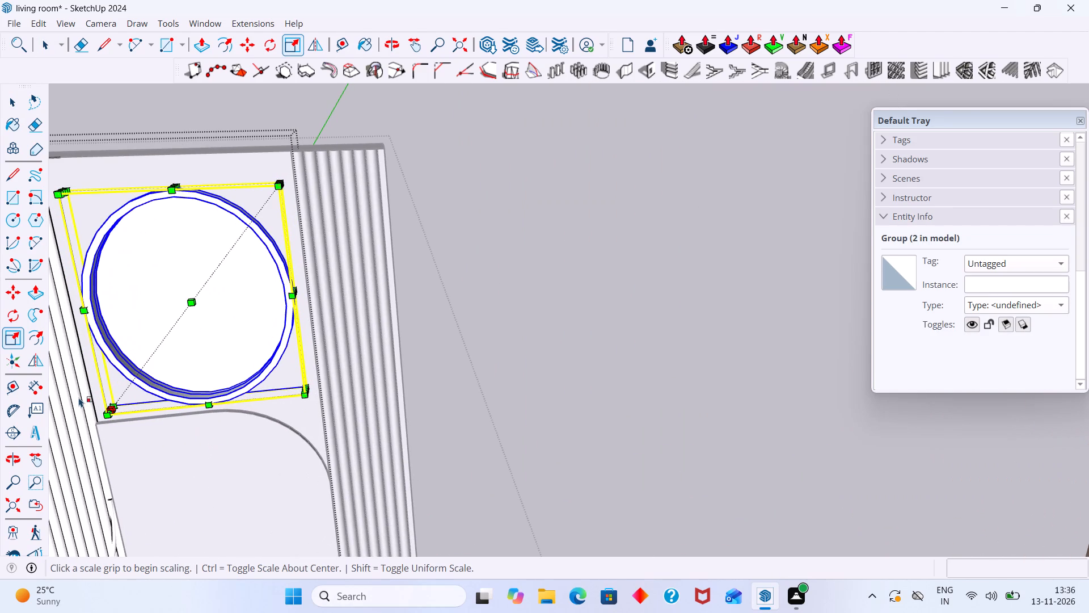
click(113, 406)
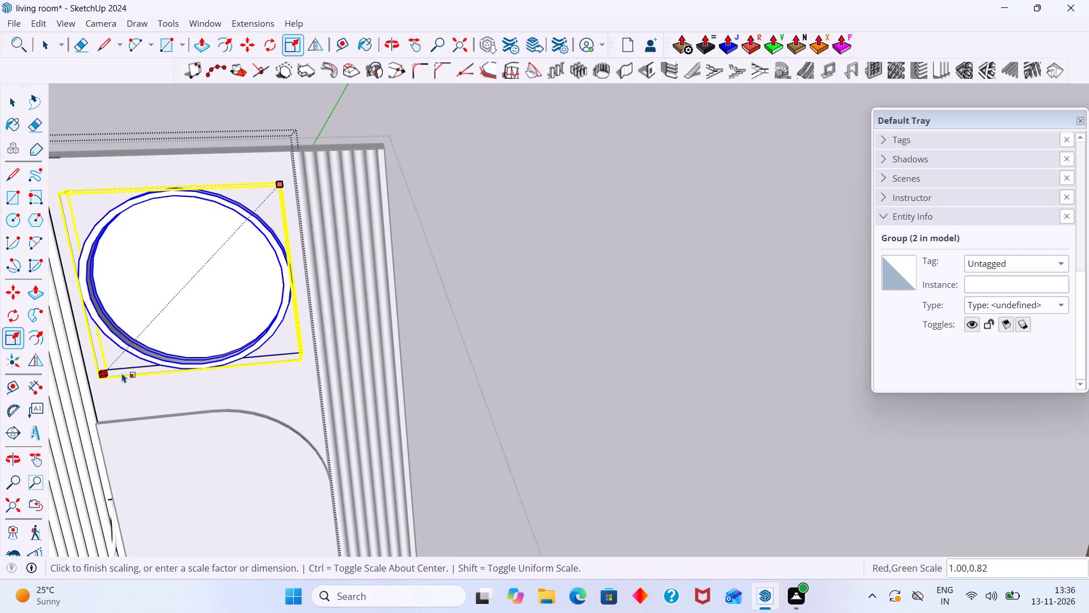
click(122, 373)
key(space)
click(470, 285)
Compare the whole feature wall and its small ring with the reference photo.
scroll(396, 321, down, 2)
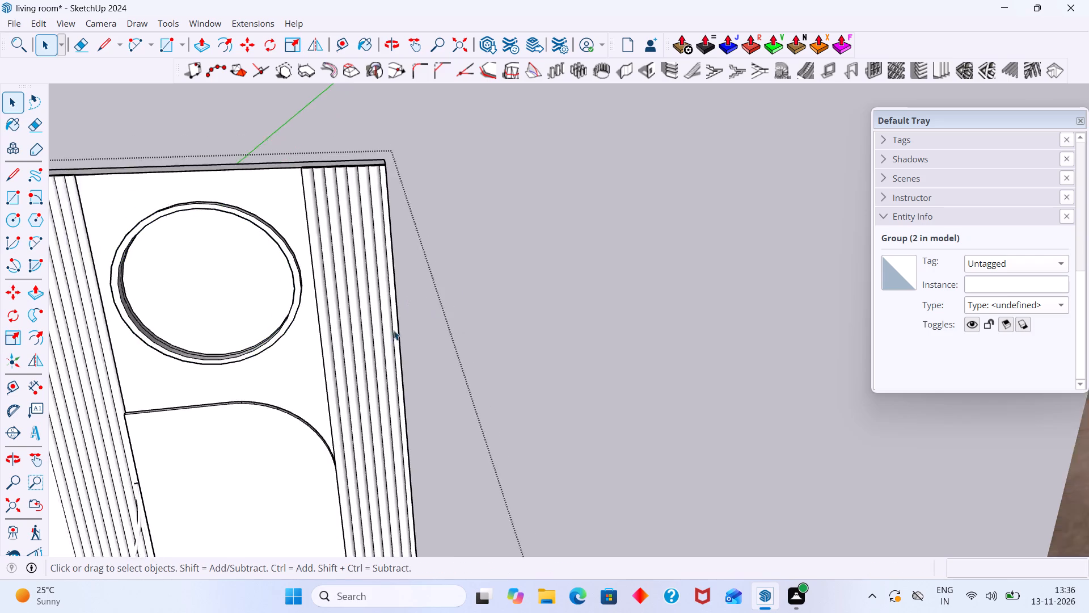
scroll(394, 330, down, 11)
middle_drag(390, 345, 257, 360)
scroll(264, 362, down, 7)
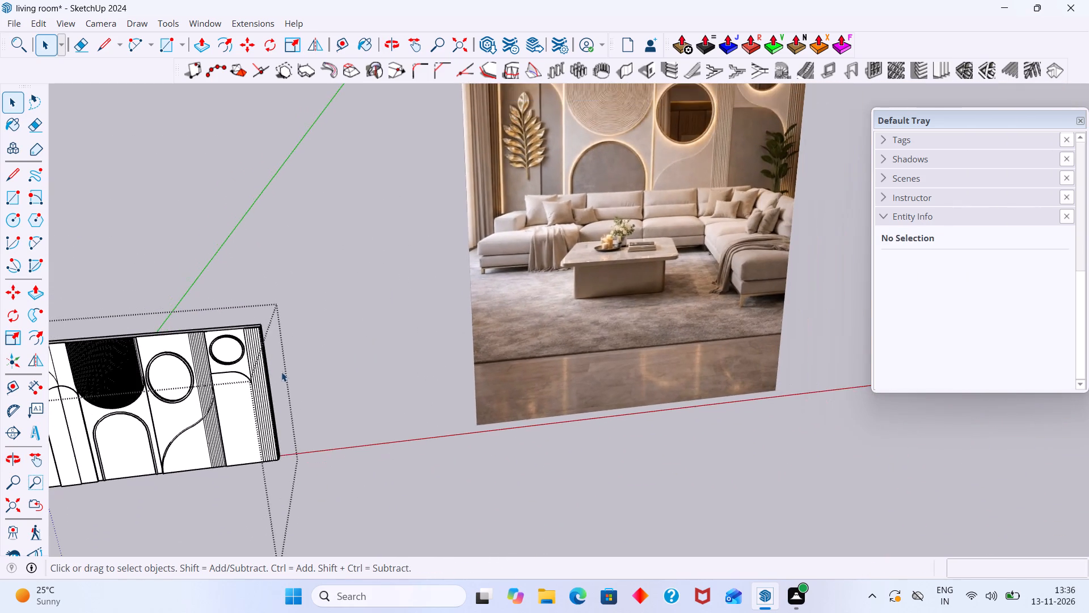
scroll(309, 389, down, 1)
middle_drag(310, 363, 310, 335)
scroll(312, 337, down, 2)
shift+middle_drag(315, 360, 320, 384)
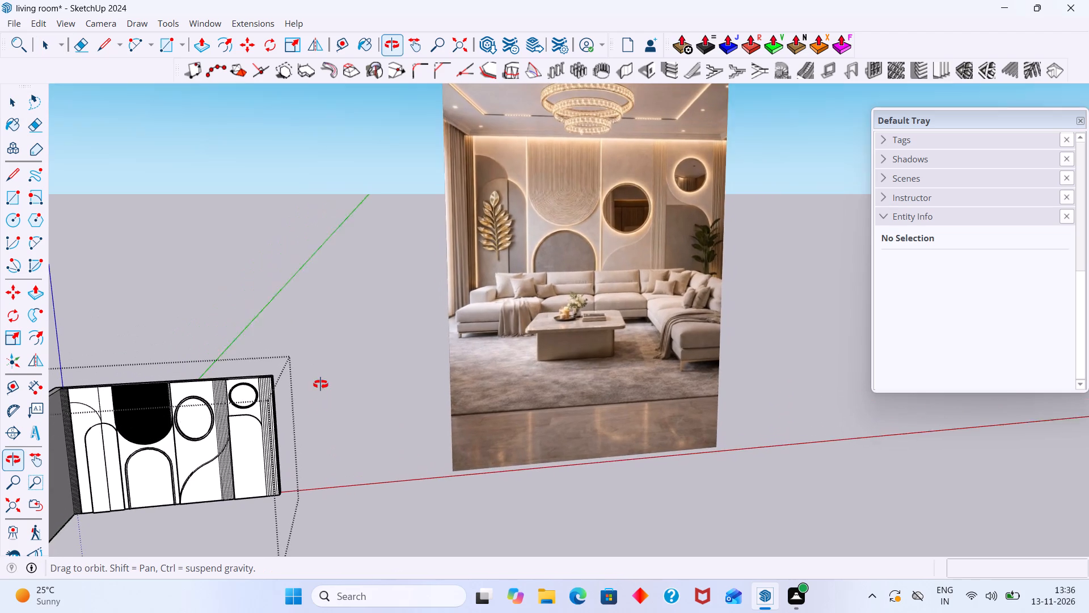
shift+middle_drag(320, 384, 320, 383)
middle_drag(287, 405, 310, 405)
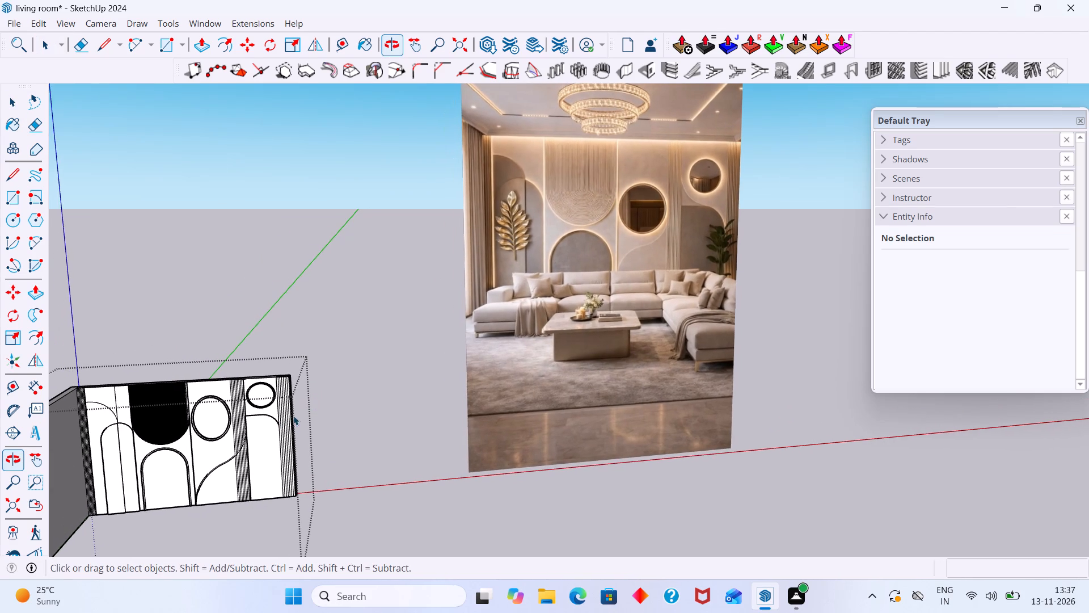
scroll(273, 425, up, 2)
middle_drag(273, 425, 310, 412)
scroll(311, 410, down, 5)
shift+middle_drag(309, 422, 353, 386)
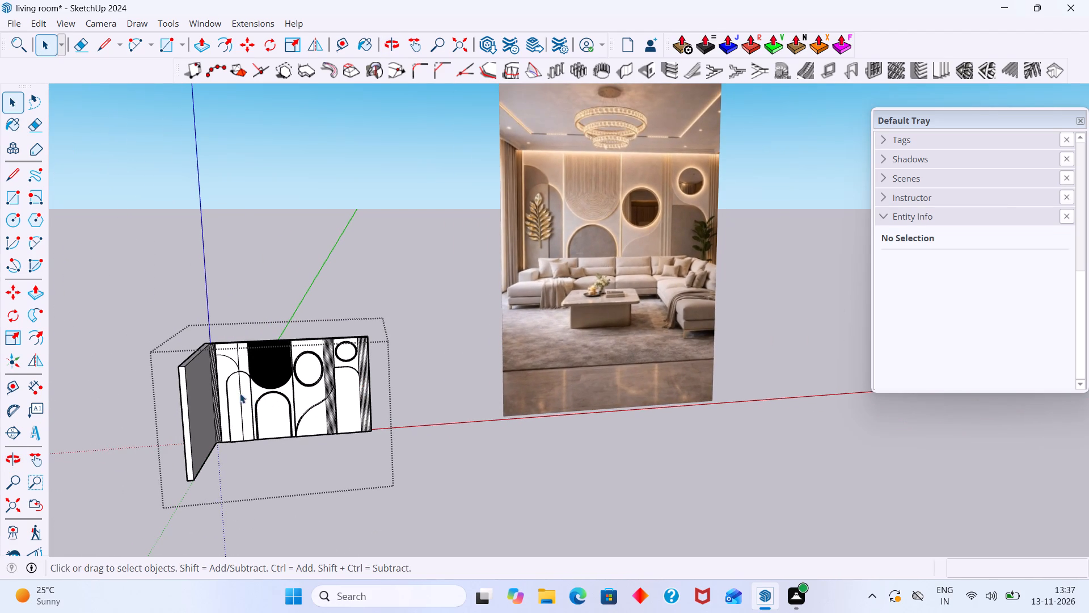
middle_drag(202, 394, 81, 412)
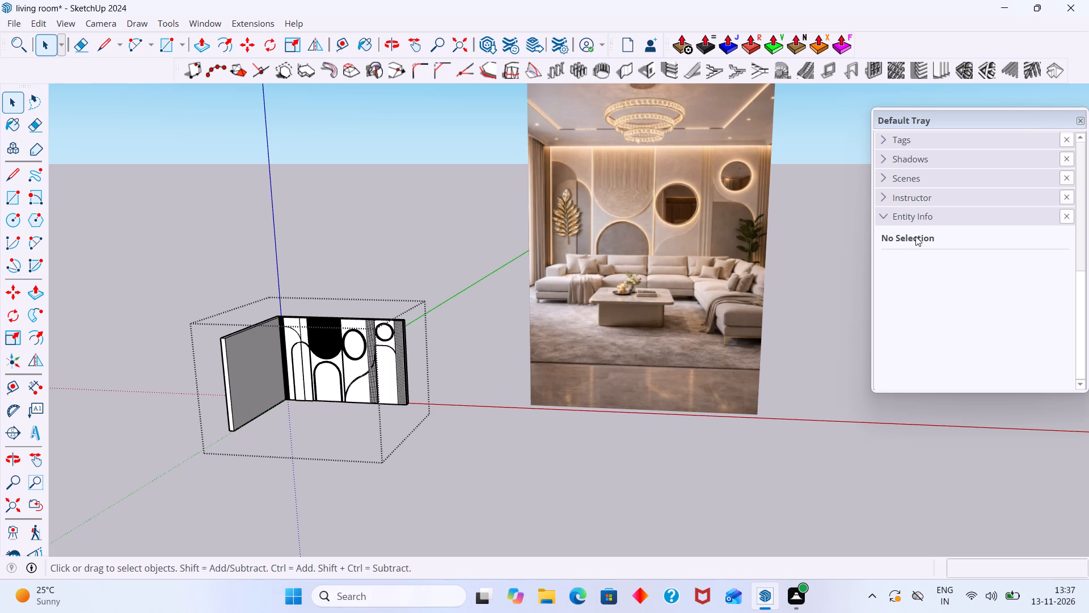
Close the Default Tray.
click(1084, 121)
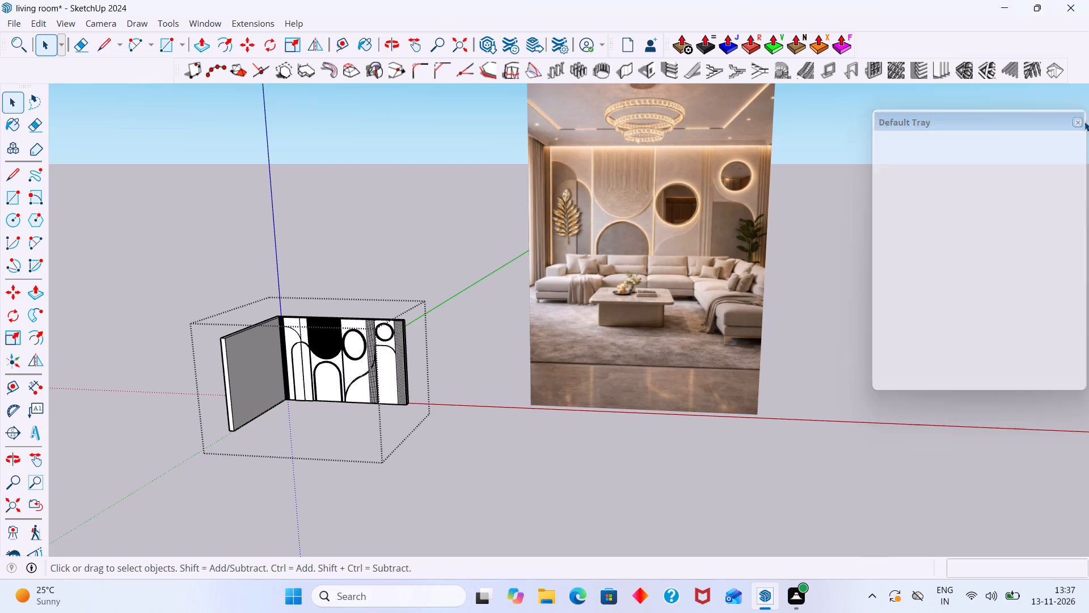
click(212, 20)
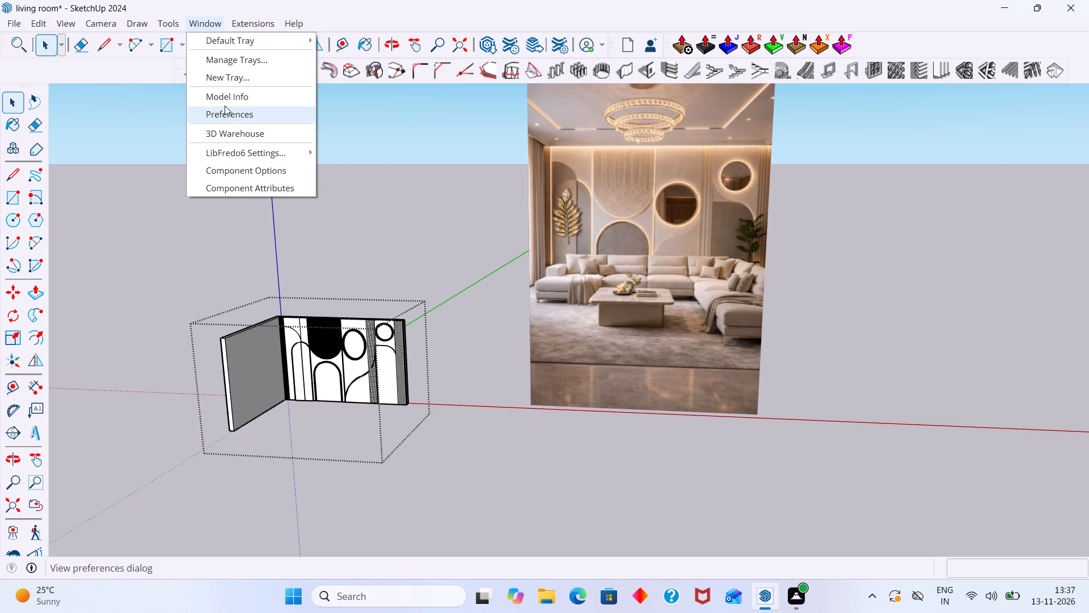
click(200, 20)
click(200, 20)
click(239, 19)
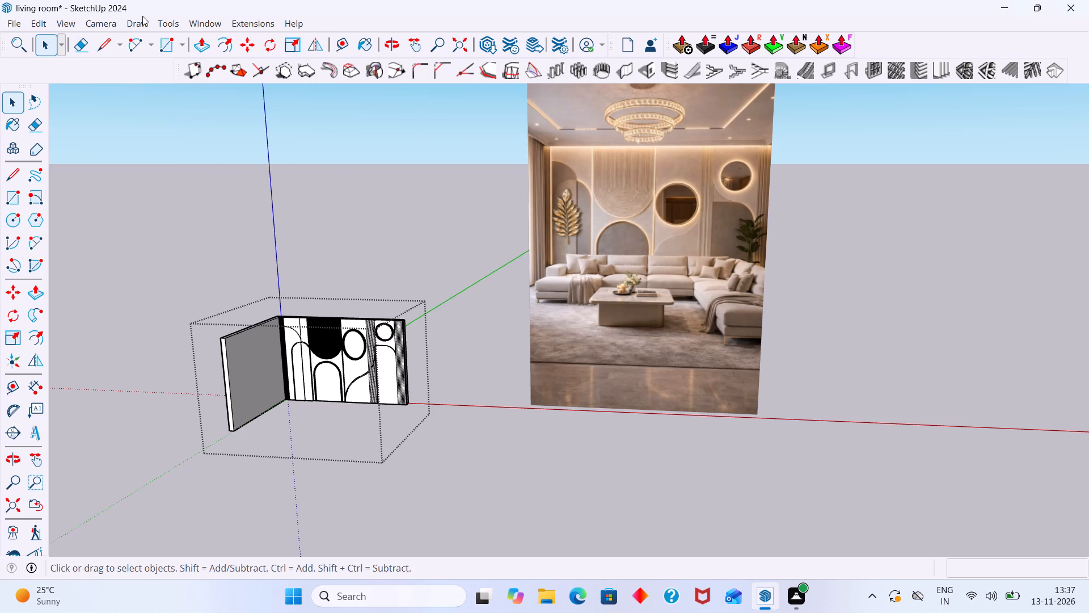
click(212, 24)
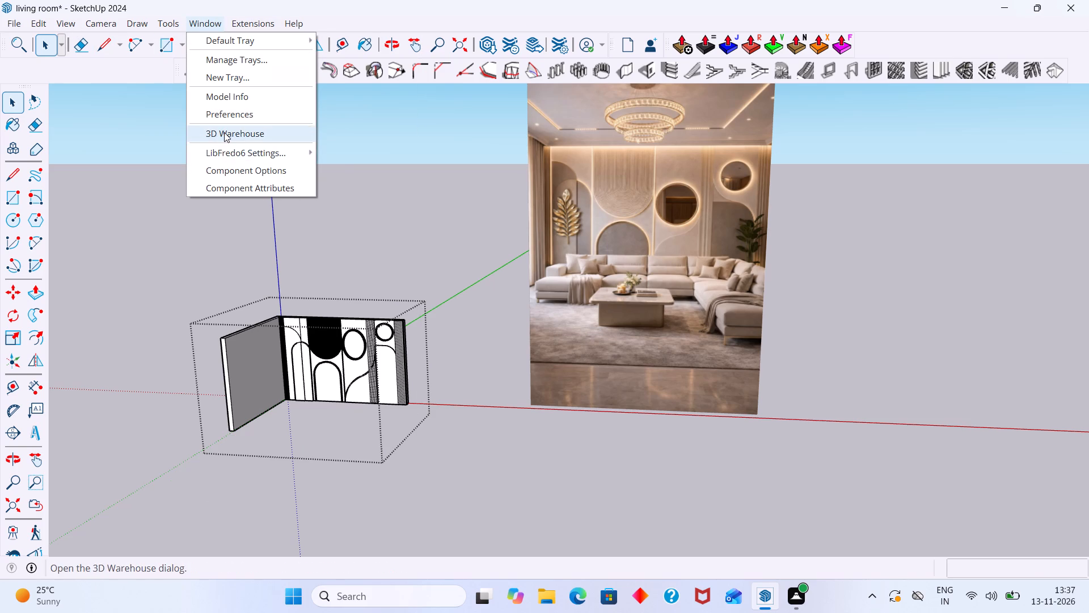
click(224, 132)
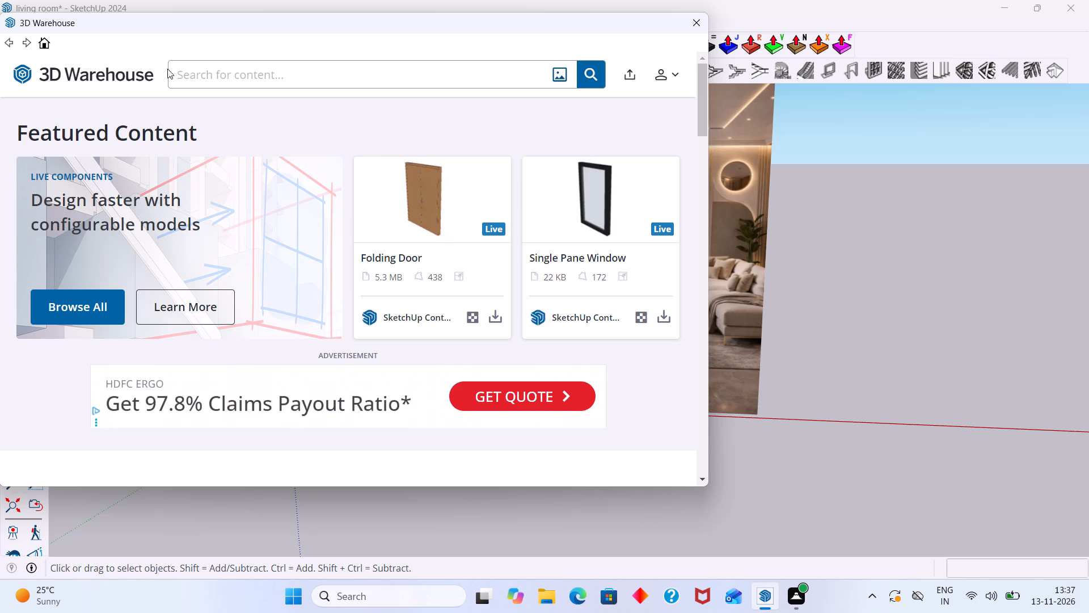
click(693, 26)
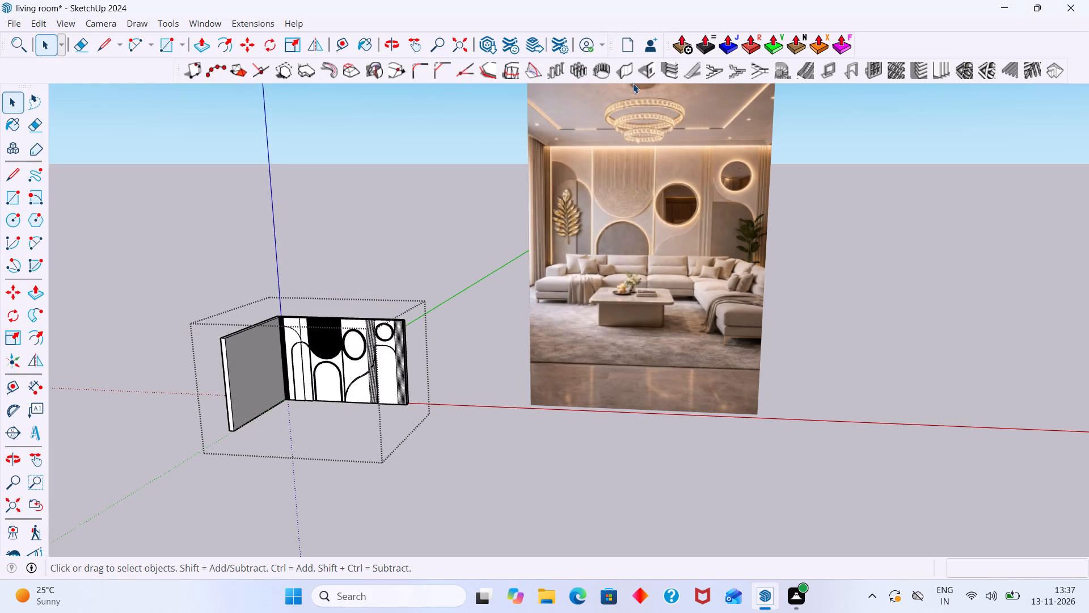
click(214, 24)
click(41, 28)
Create a new tray containing only the Entity Info and Materials dialogs.
click(200, 21)
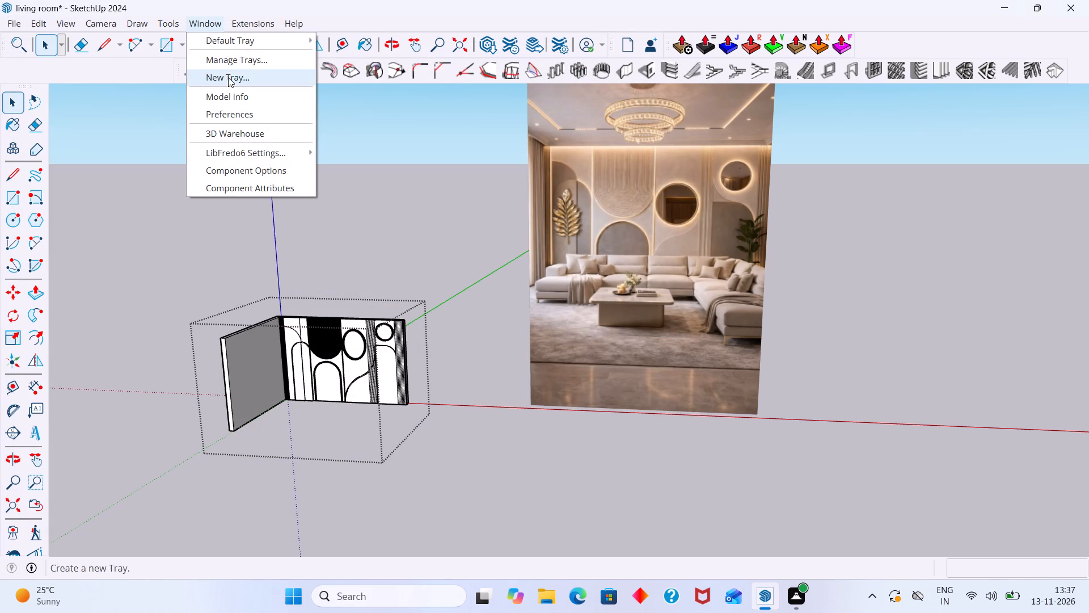
click(228, 79)
click(484, 225)
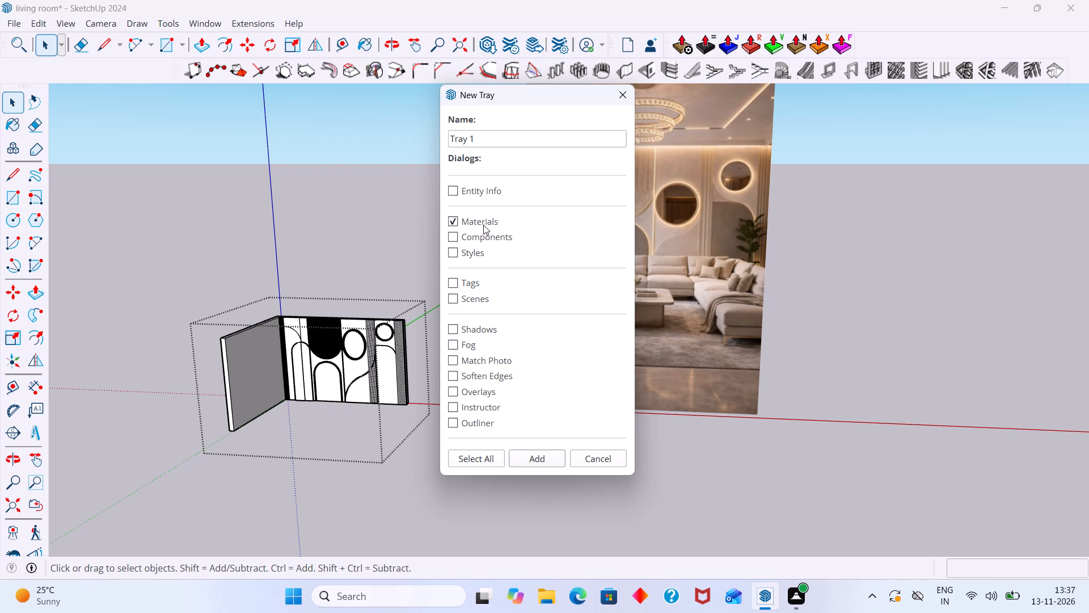
click(486, 459)
click(451, 236)
click(451, 255)
click(451, 281)
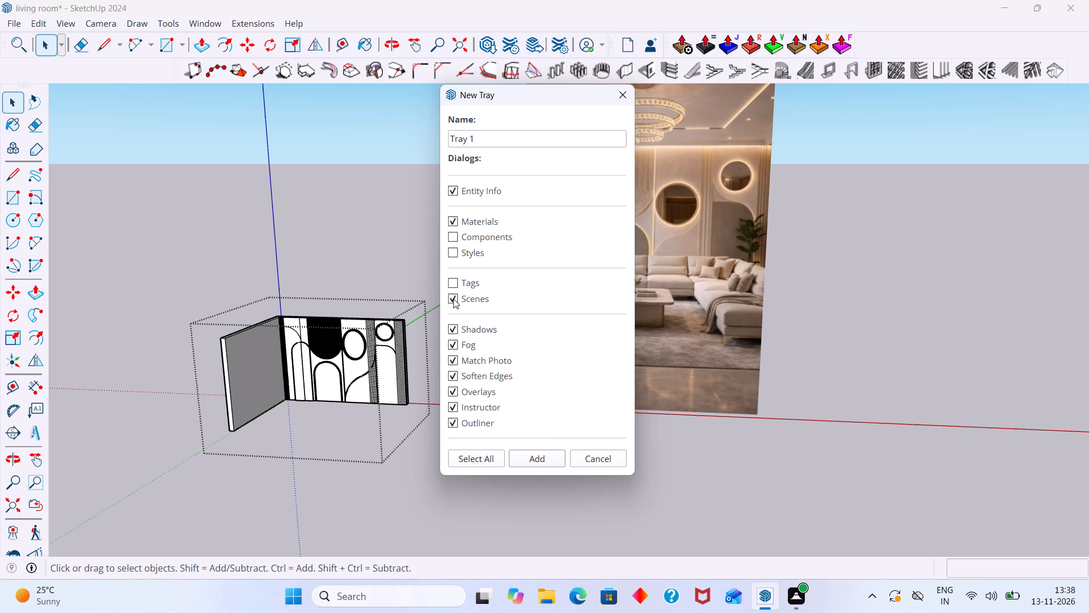
click(453, 299)
click(454, 325)
scroll(470, 331, down, 4)
click(456, 345)
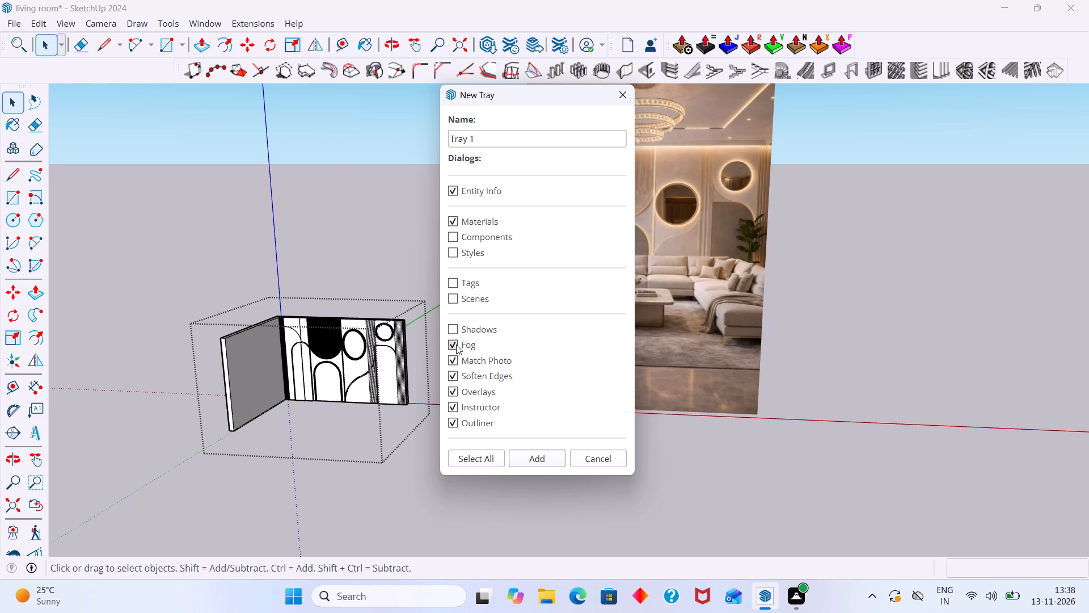
click(454, 358)
click(451, 373)
click(452, 393)
click(453, 408)
click(453, 421)
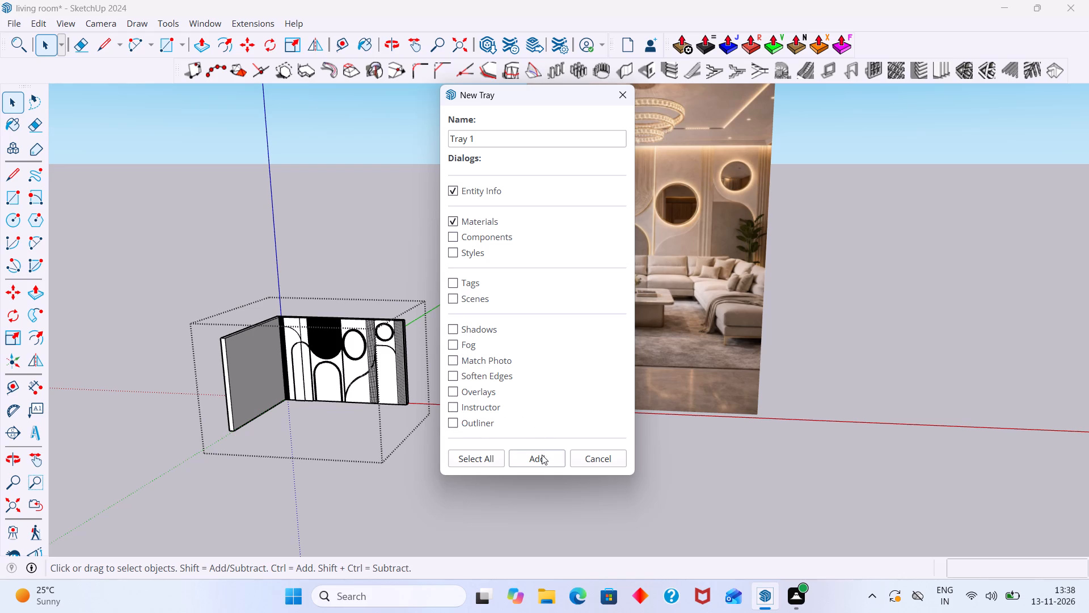
click(542, 455)
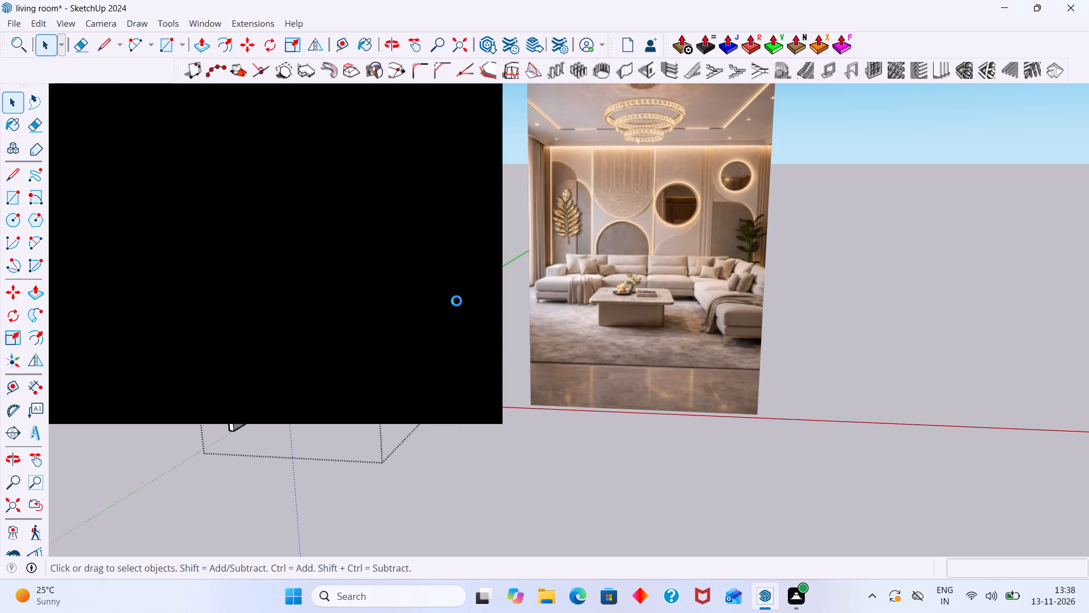
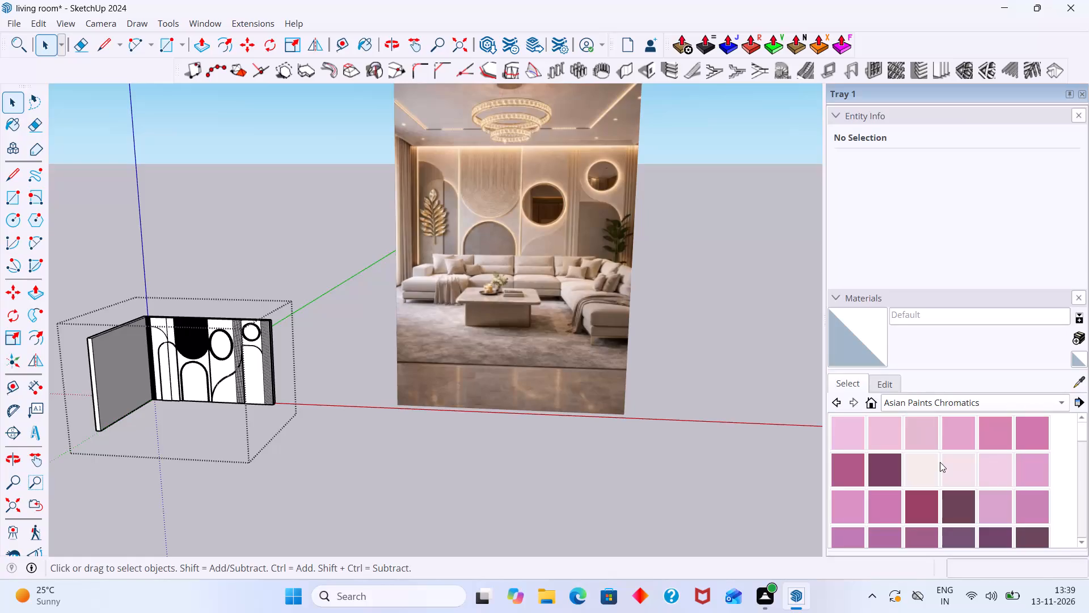
Apply 0209 AP 9428 SKY PINK from the Asian Paints Chromatics collection to the feature wall's middle panel.
scroll(954, 457, down, 1)
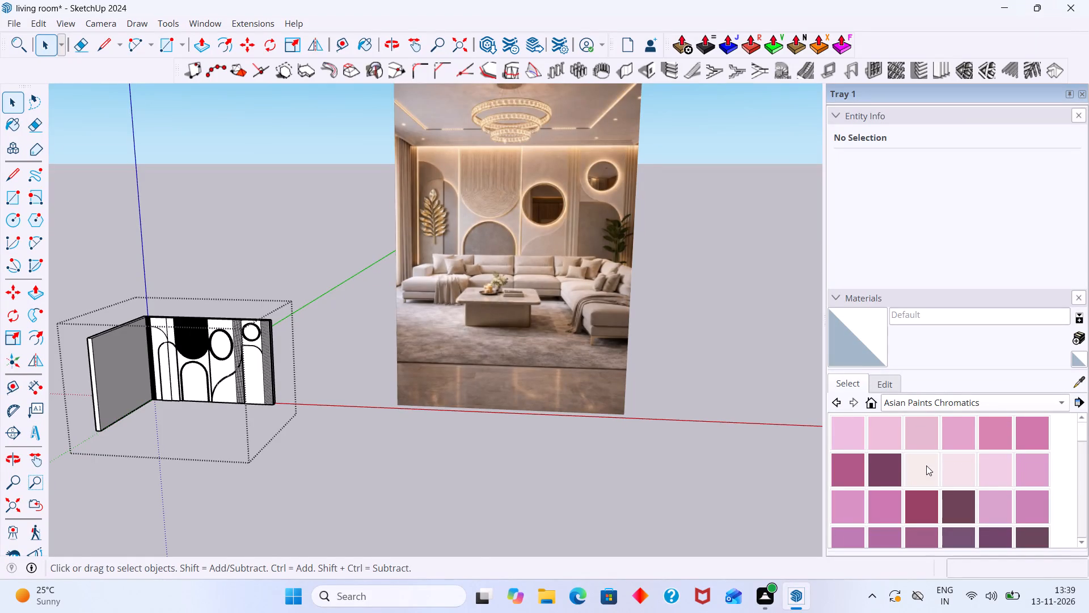
click(926, 465)
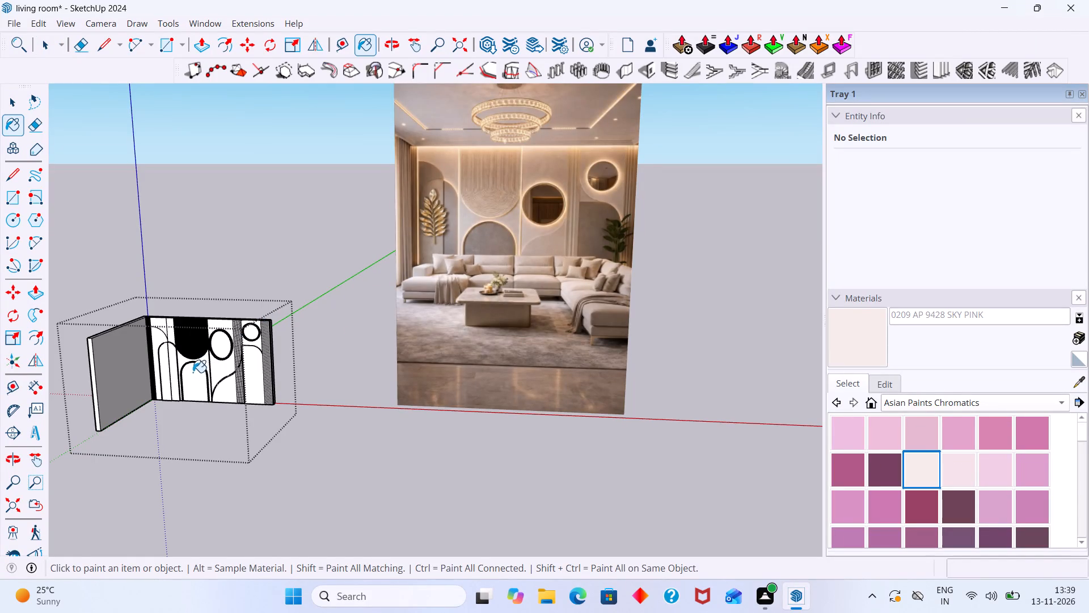
scroll(191, 371, up, 9)
click(214, 355)
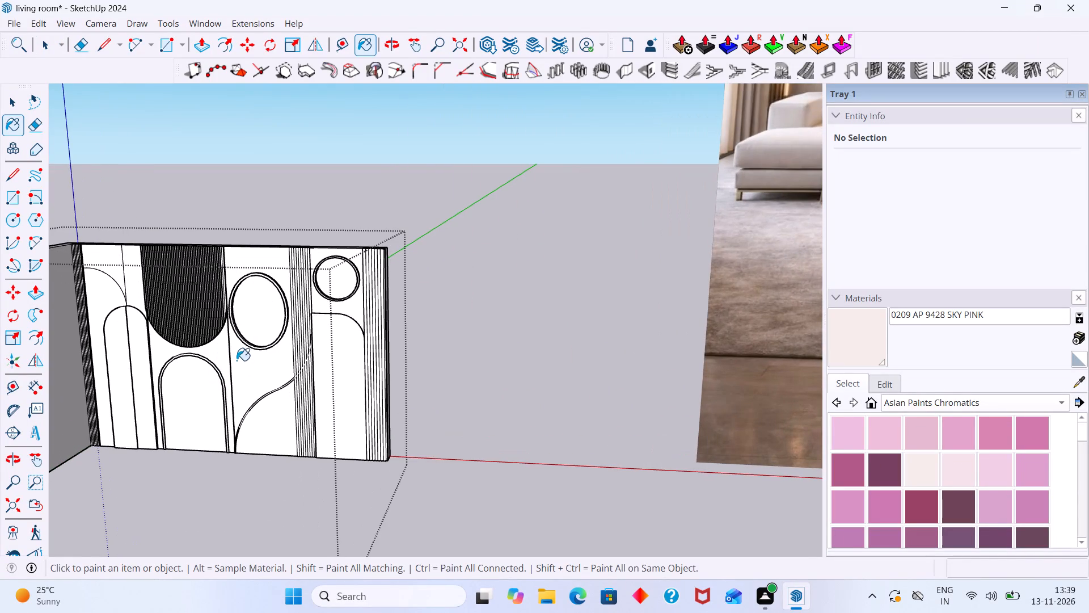
Open the feature wall's left arched panel for editing and paint its upper-left face with 0209 AP 9428 SKY PINK.
middle_drag(237, 362, 343, 333)
scroll(253, 364, up, 2)
key(space)
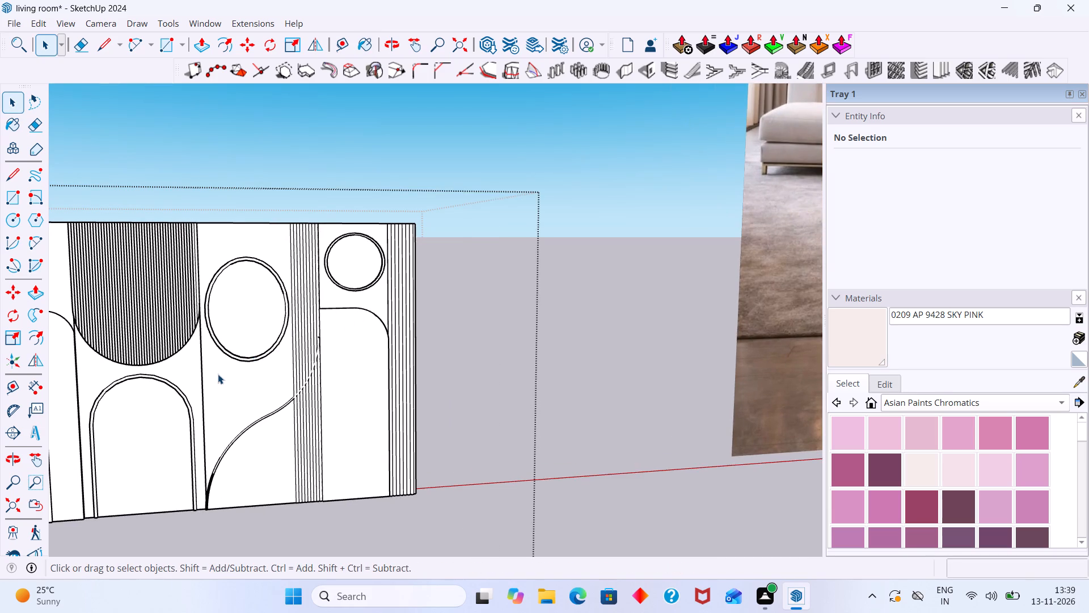
shift+middle_drag(217, 375, 323, 367)
scroll(322, 366, down, 10)
shift+middle_drag(339, 369, 416, 371)
scroll(339, 320, up, 6)
click(327, 320)
triple_click(327, 320)
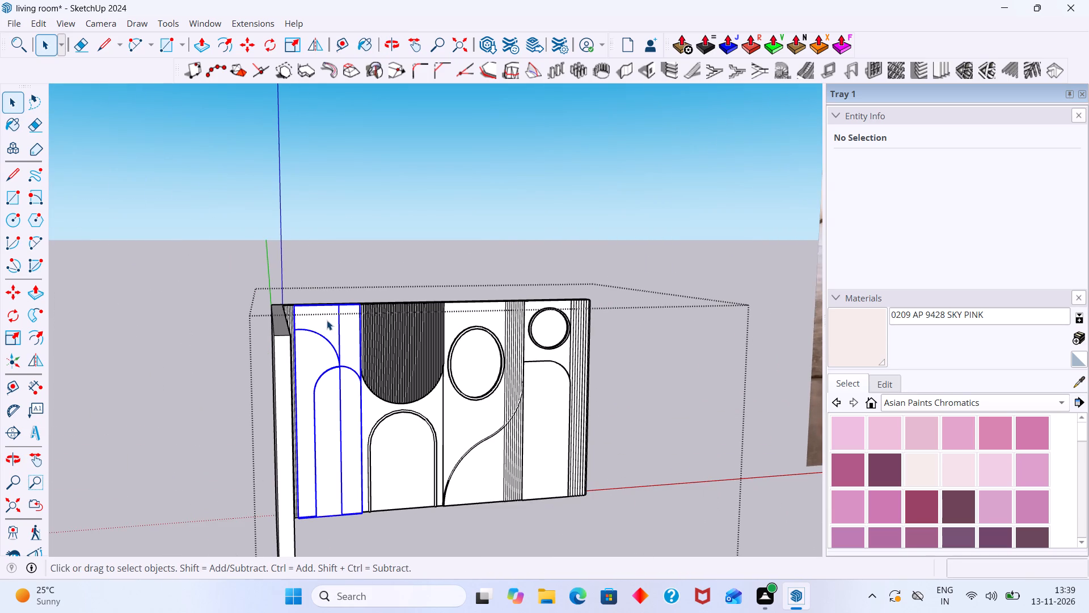
scroll(326, 320, up, 1)
click(326, 320)
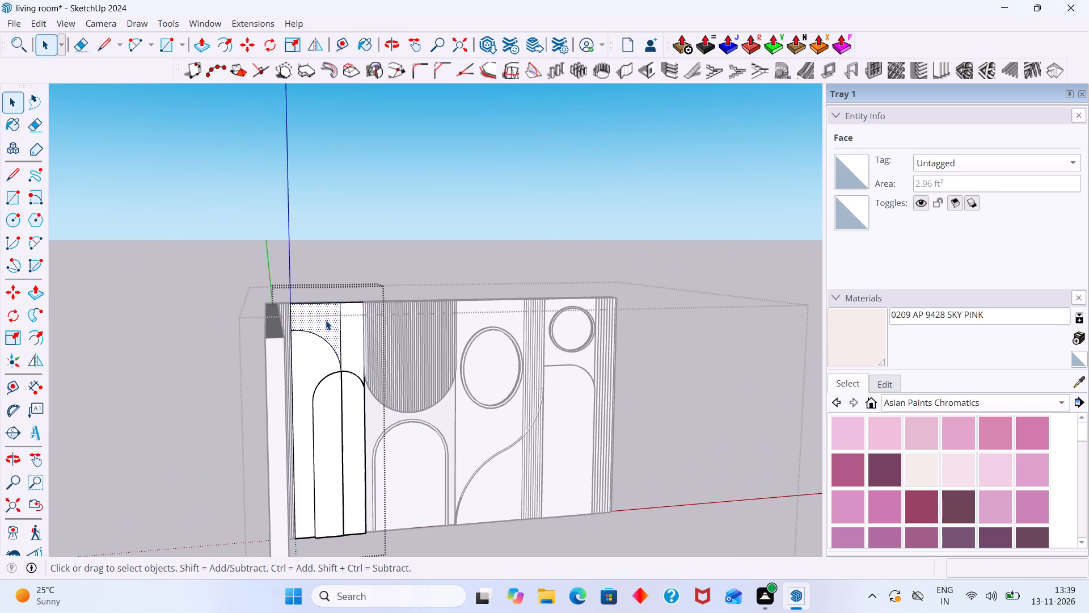
click(921, 468)
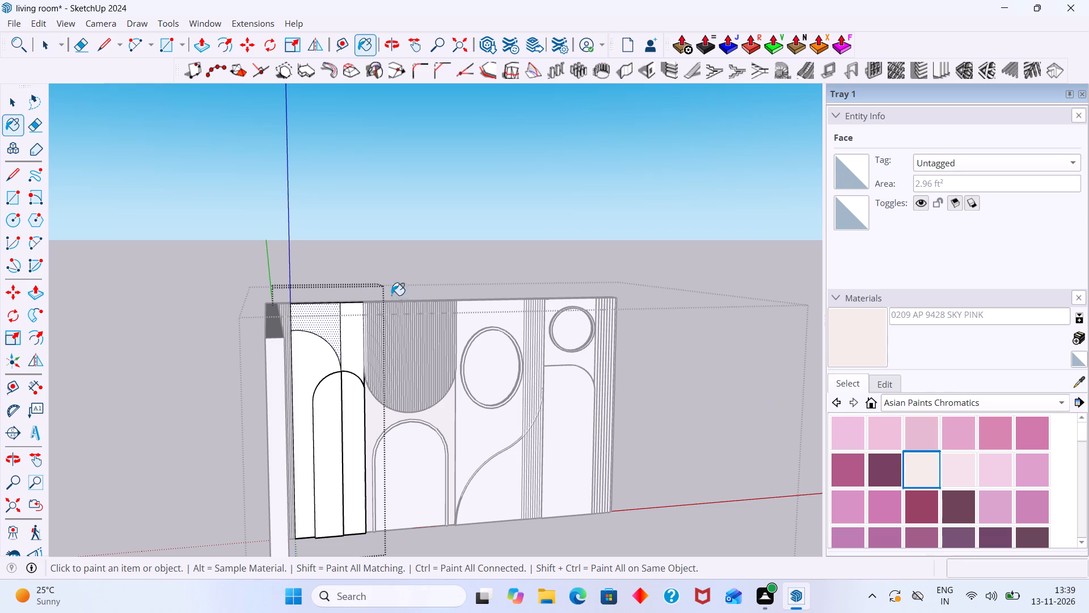
click(334, 318)
scroll(327, 321, up, 7)
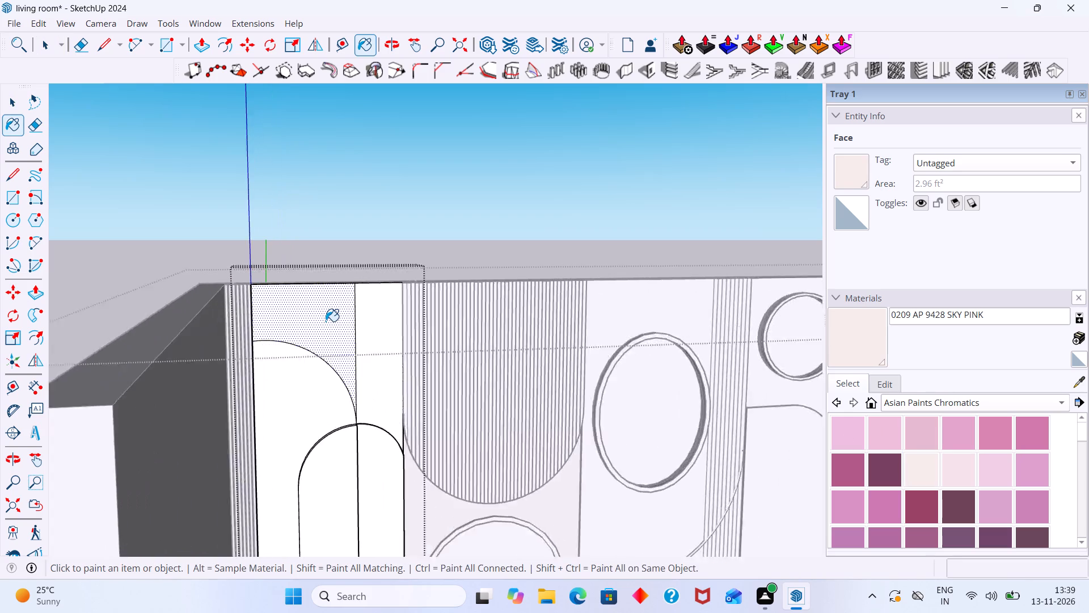
scroll(326, 321, up, 2)
click(326, 321)
scroll(326, 321, down, 10)
click(354, 328)
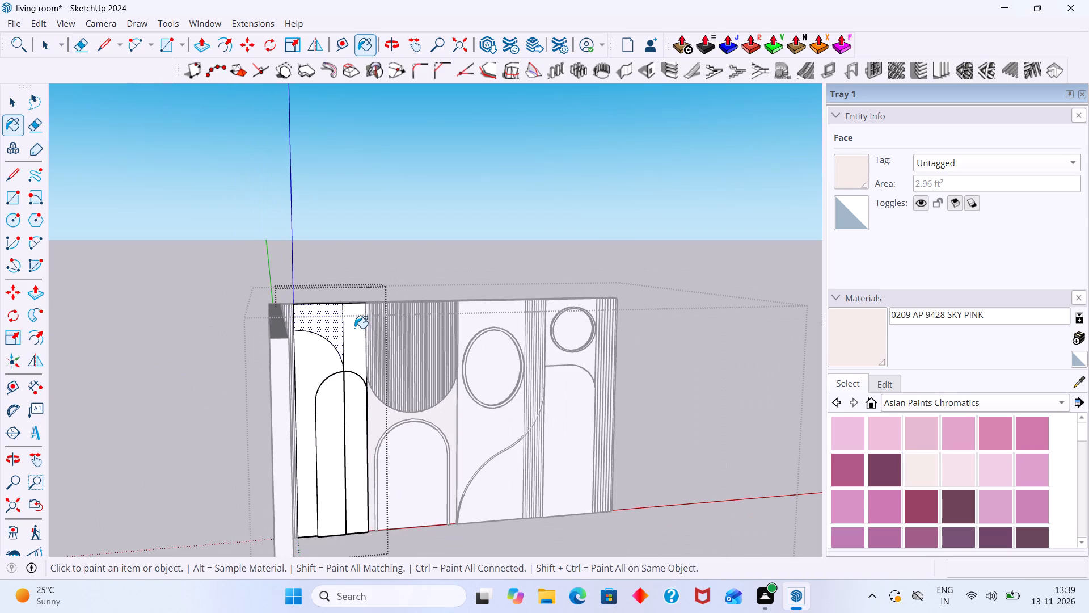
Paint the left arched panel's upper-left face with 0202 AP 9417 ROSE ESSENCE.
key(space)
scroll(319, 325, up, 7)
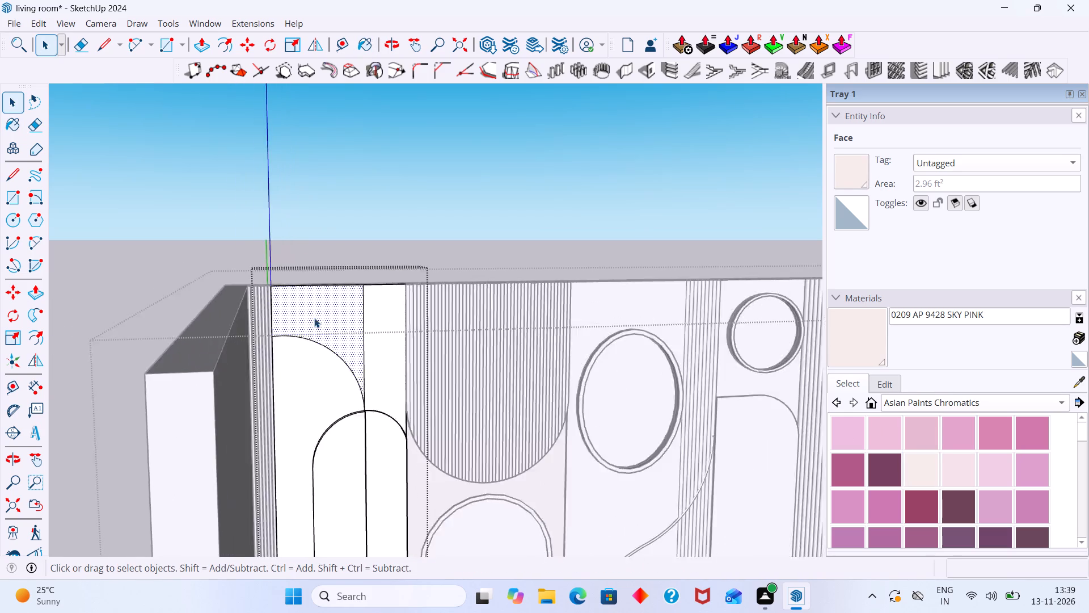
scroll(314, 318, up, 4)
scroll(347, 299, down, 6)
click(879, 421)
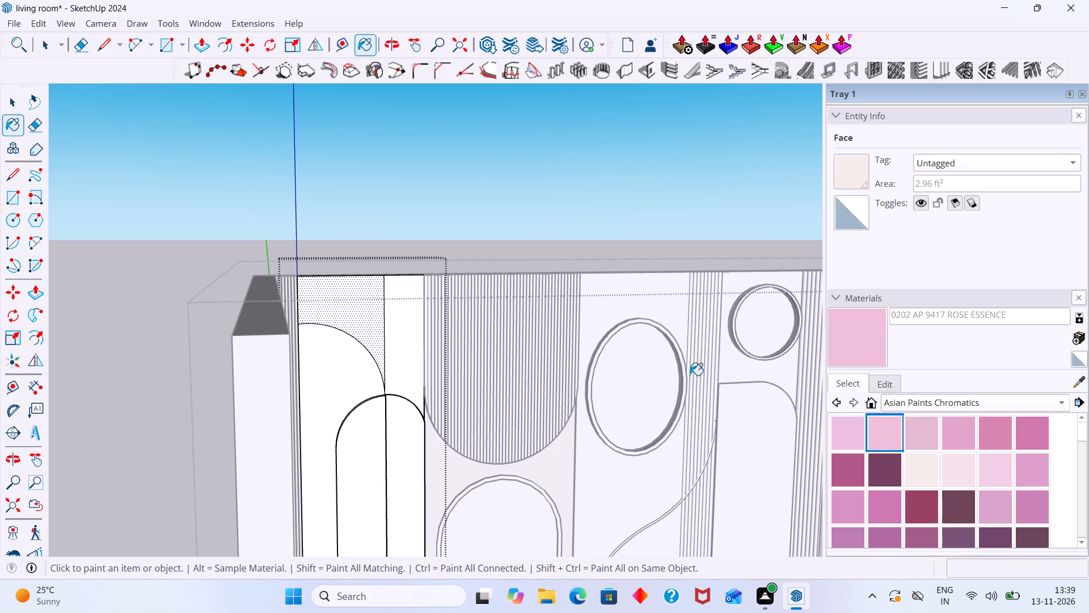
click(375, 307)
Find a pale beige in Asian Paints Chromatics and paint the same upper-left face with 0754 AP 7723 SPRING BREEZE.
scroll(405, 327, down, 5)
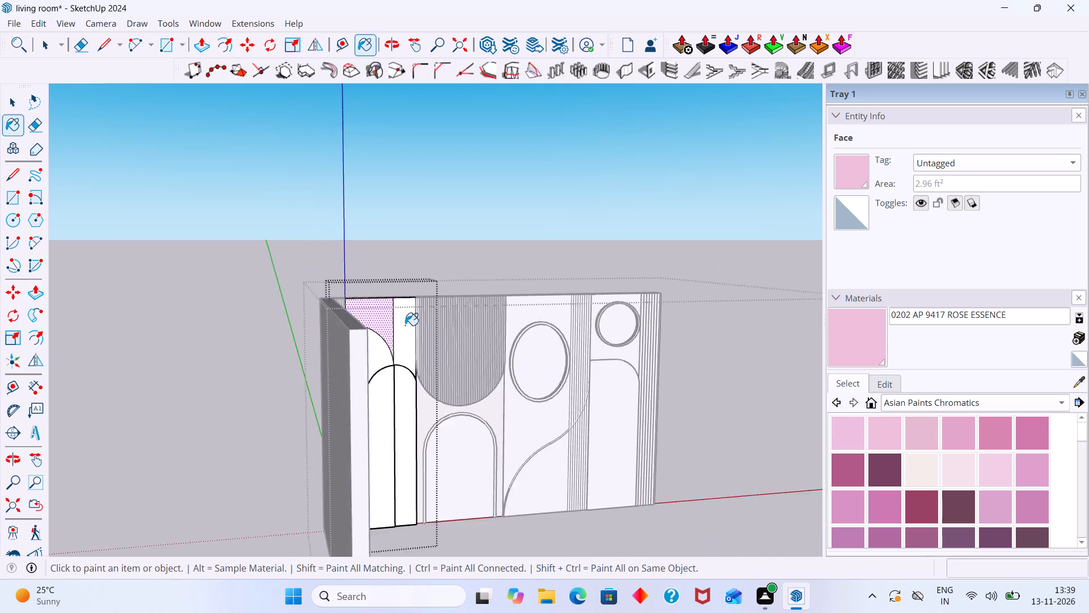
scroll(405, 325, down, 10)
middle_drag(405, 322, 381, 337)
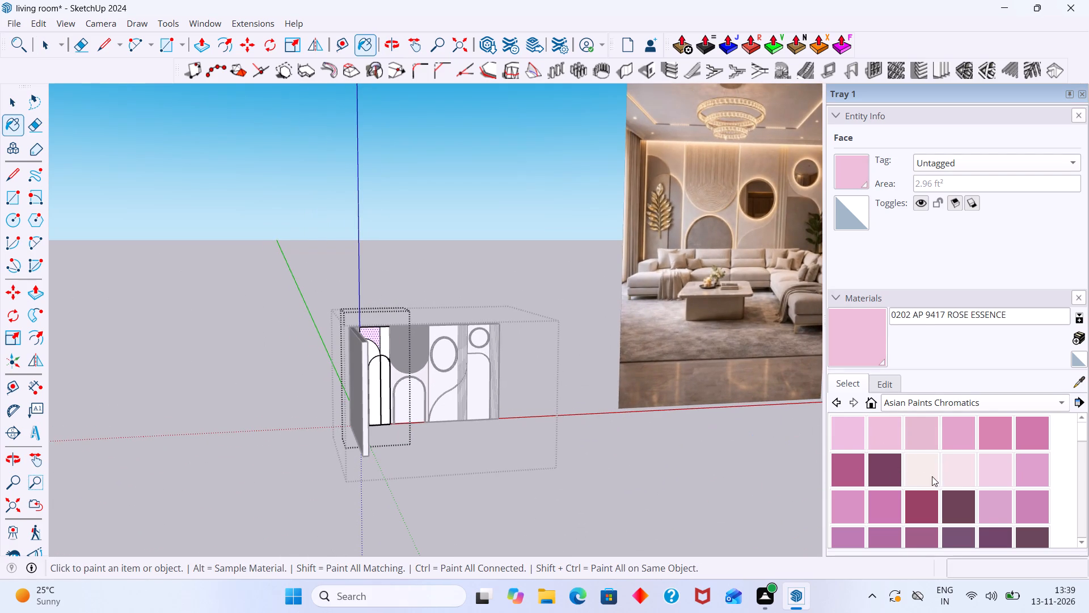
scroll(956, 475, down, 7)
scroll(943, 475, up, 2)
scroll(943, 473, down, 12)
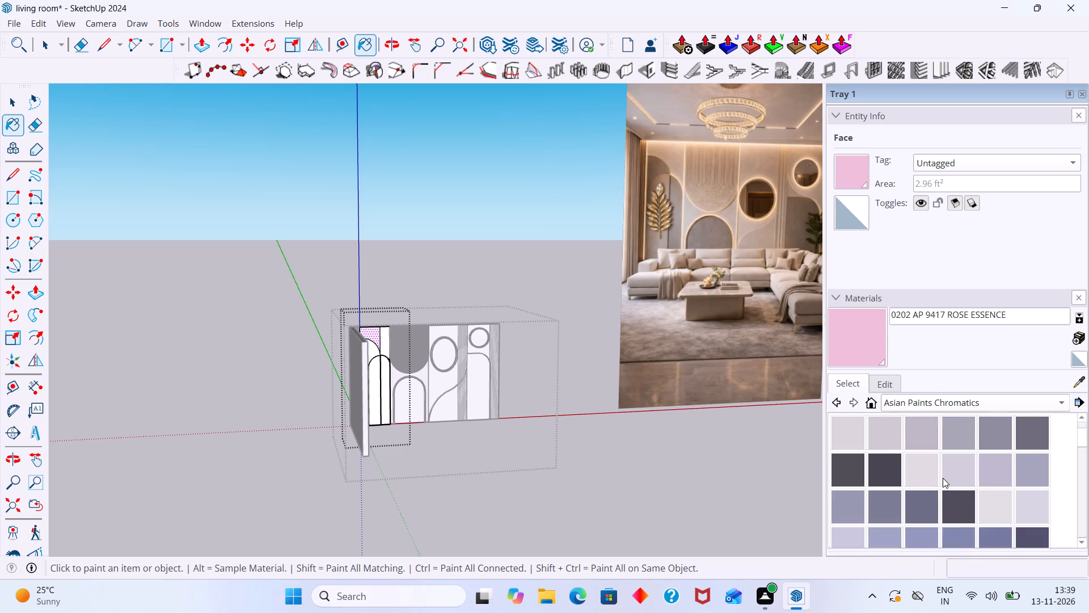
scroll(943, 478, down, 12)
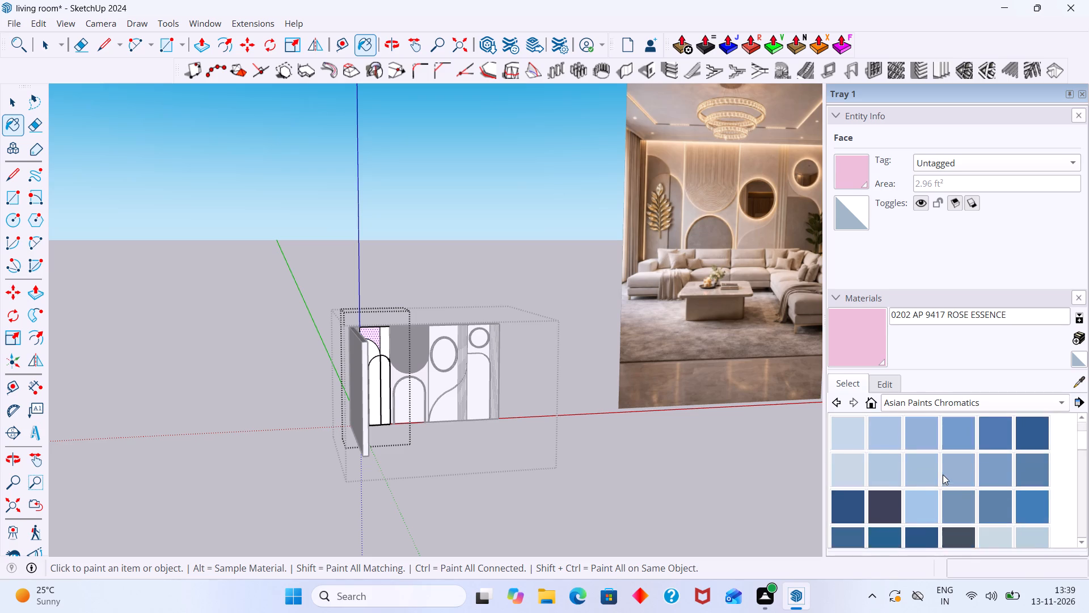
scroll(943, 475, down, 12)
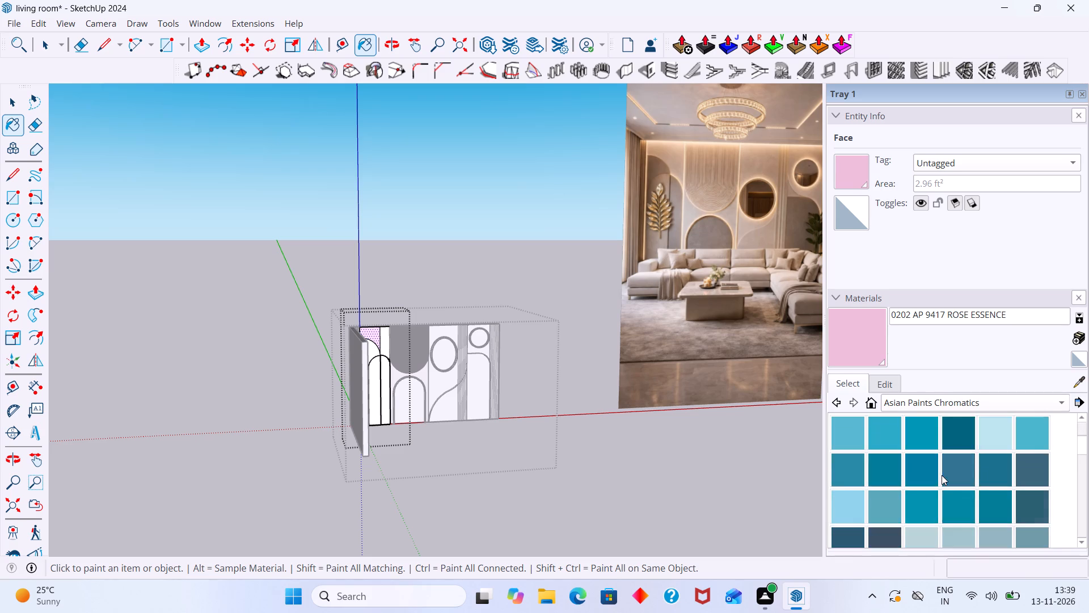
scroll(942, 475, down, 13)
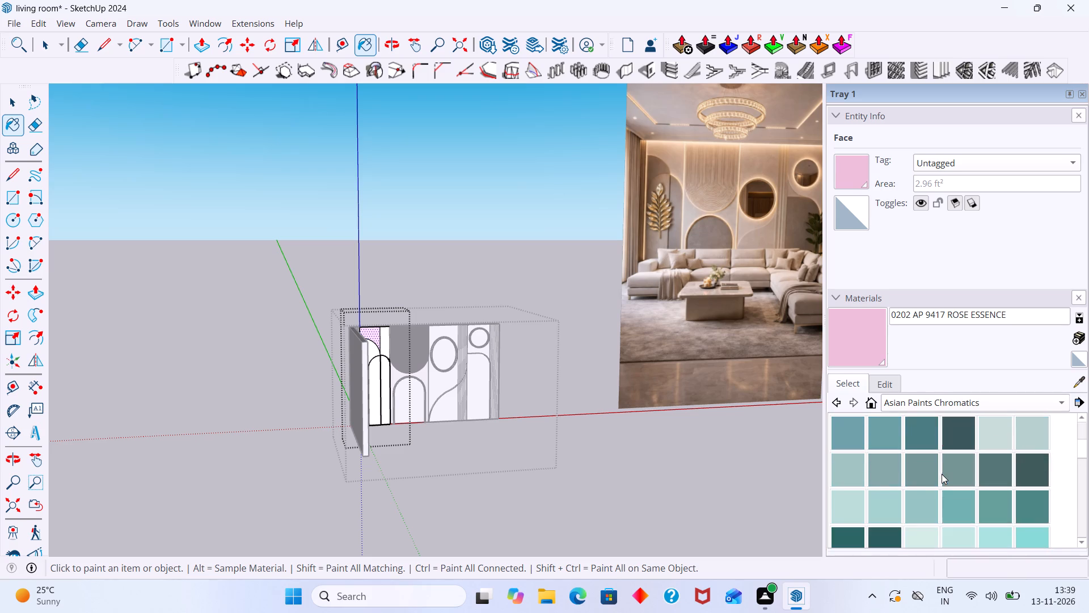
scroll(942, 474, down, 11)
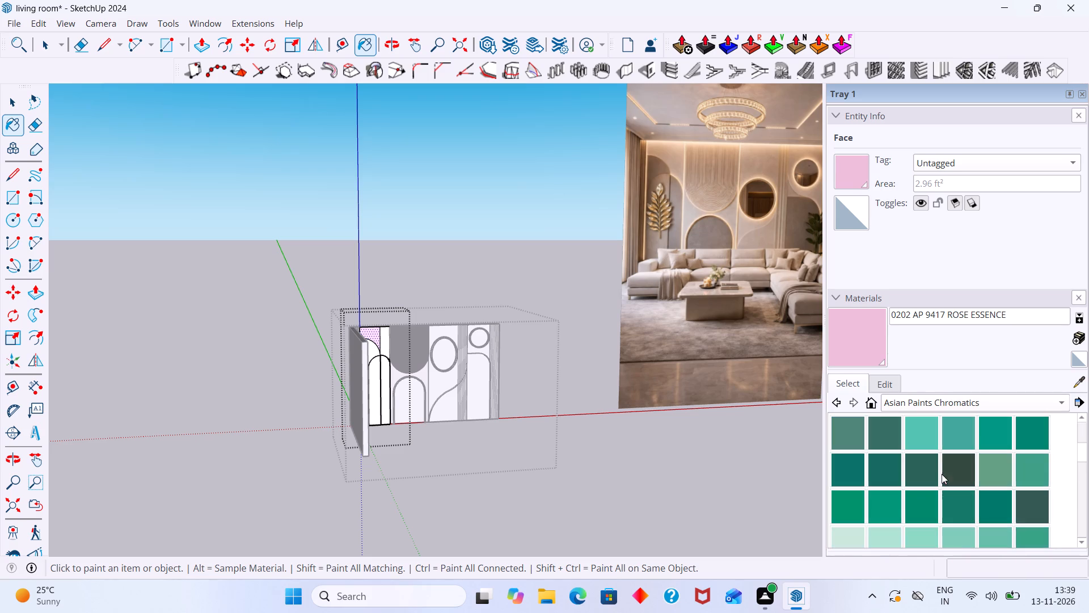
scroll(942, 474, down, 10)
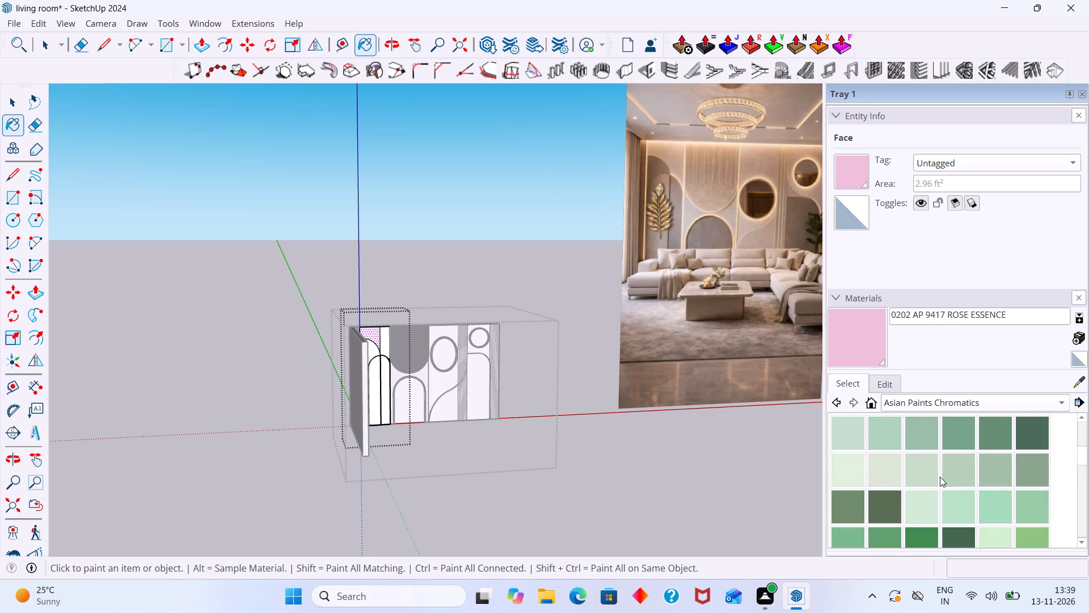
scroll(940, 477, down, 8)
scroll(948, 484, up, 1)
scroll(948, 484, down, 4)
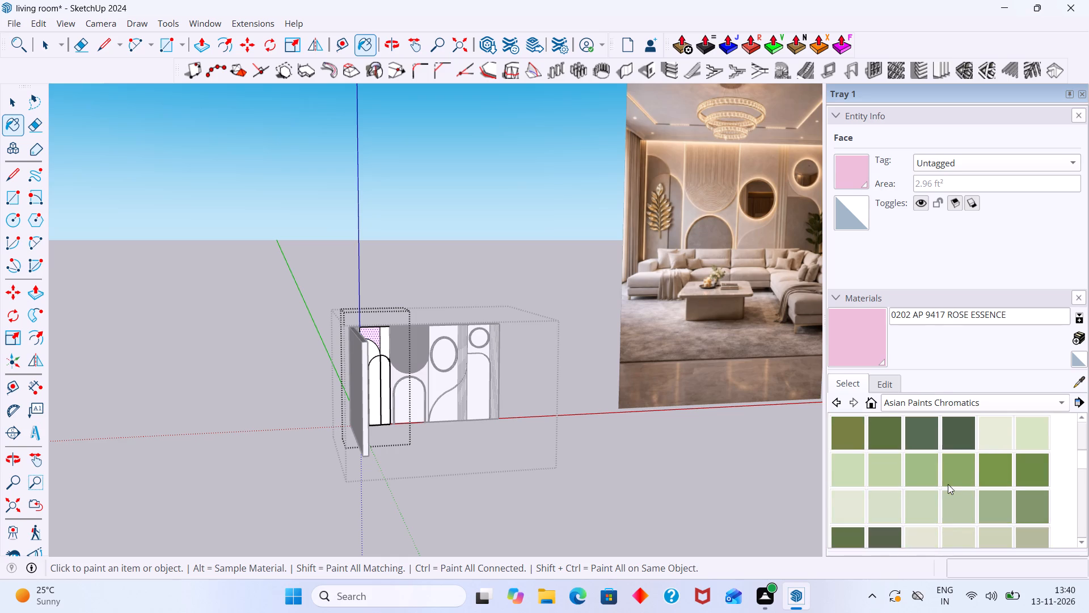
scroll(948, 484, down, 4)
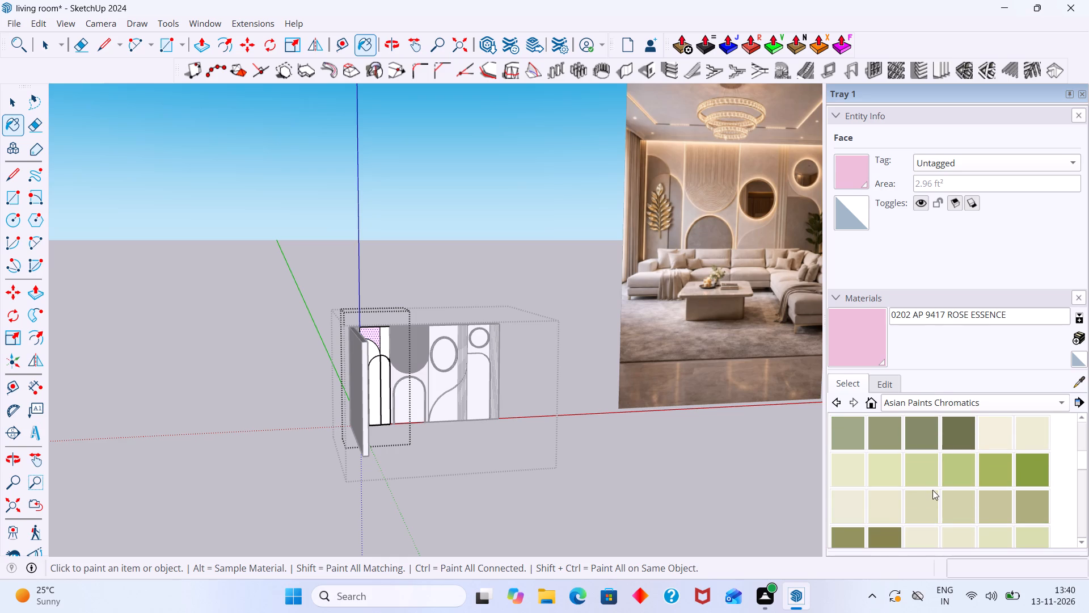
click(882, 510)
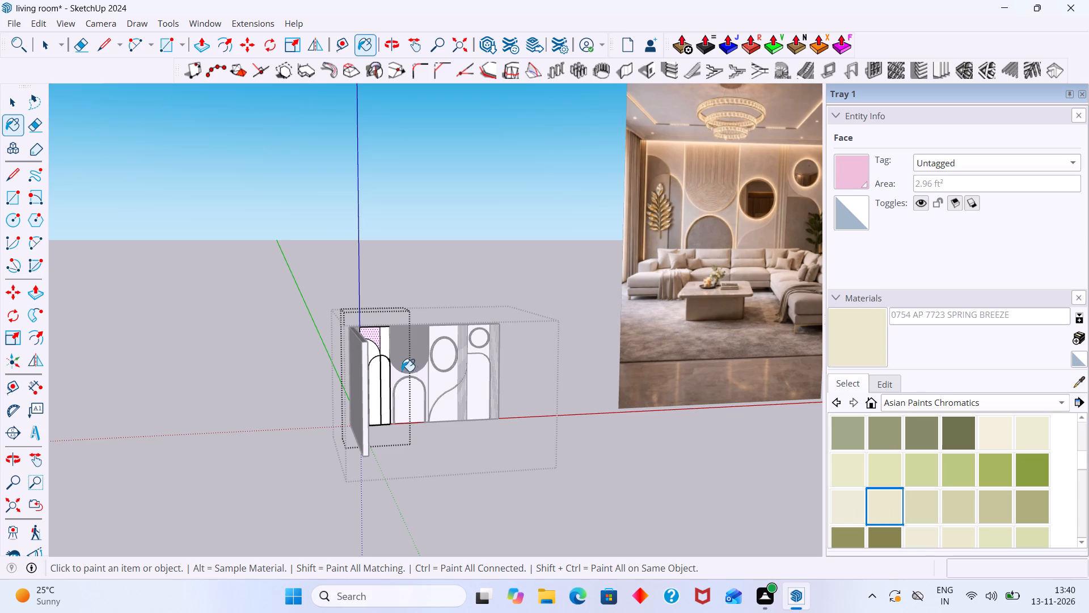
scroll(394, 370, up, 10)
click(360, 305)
Pick a warmer cream shade to match the reference photo and paint the same upper-left face with 0834 AP 7771 HUSHED HUE.
scroll(365, 305, down, 4)
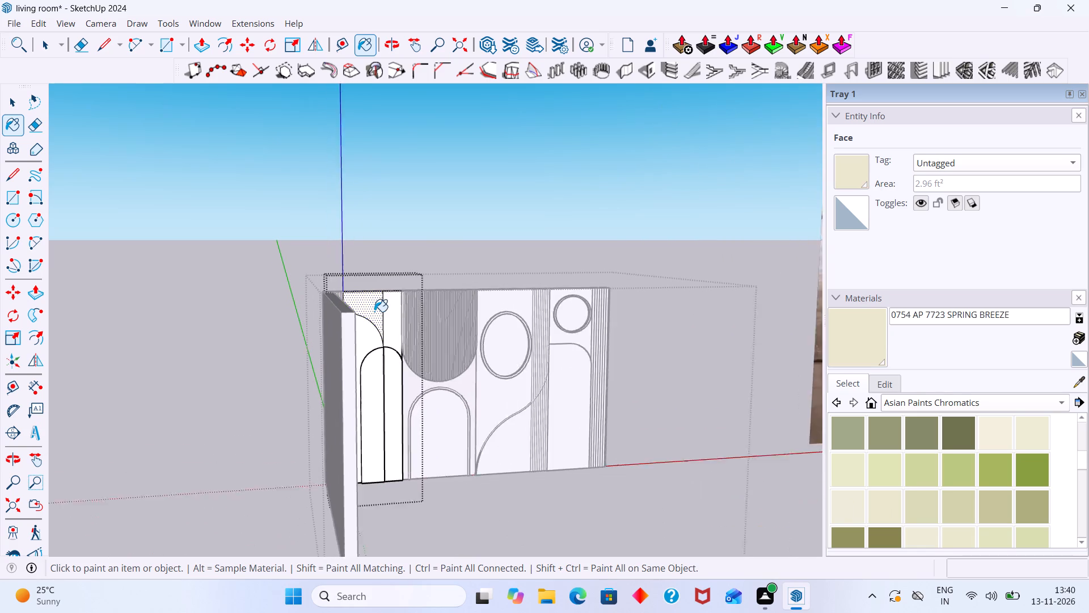
scroll(374, 312, down, 1)
middle_drag(386, 319, 302, 341)
scroll(305, 342, down, 3)
shift+middle_drag(363, 339, 319, 386)
scroll(332, 365, down, 2)
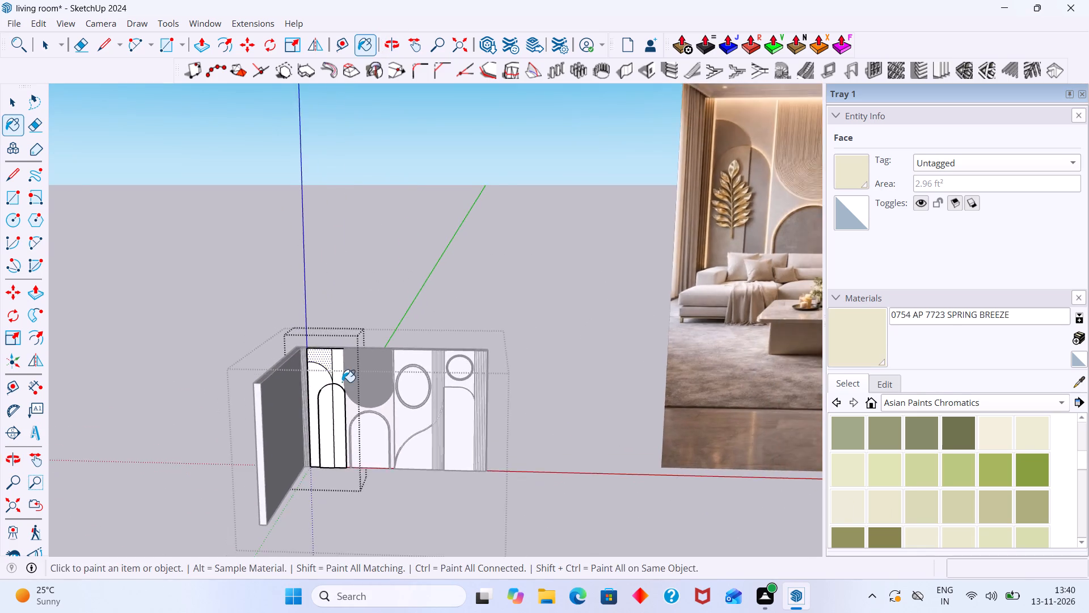
middle_drag(342, 382, 394, 399)
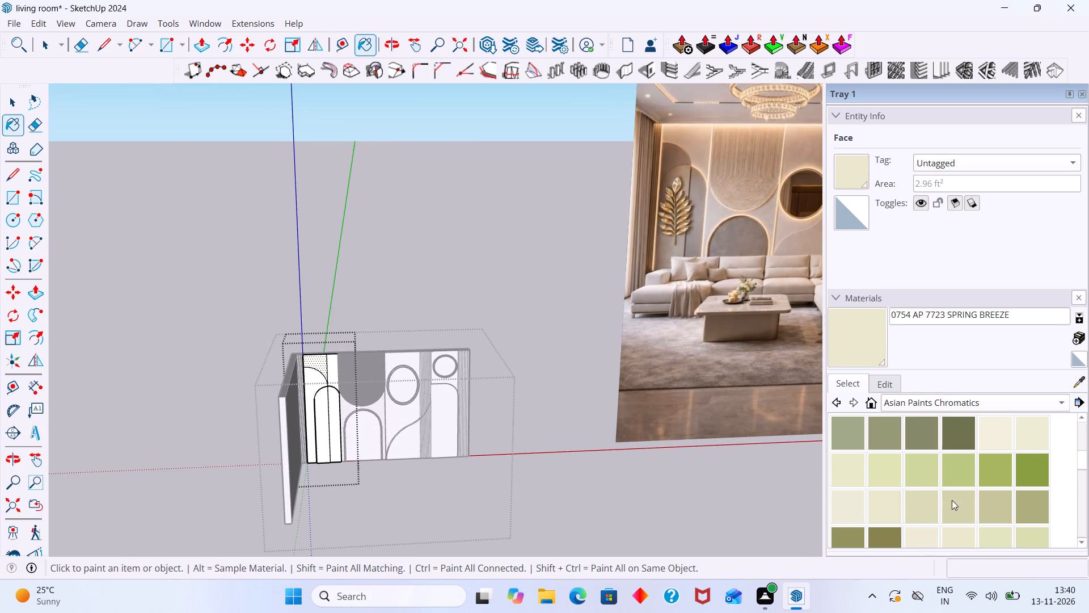
scroll(945, 508, down, 5)
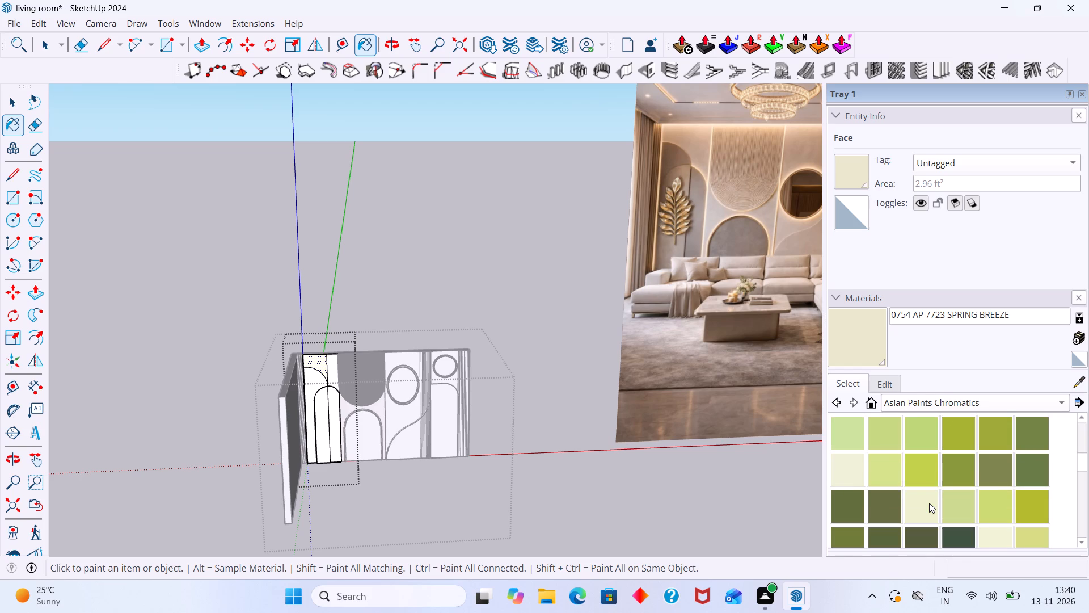
click(851, 475)
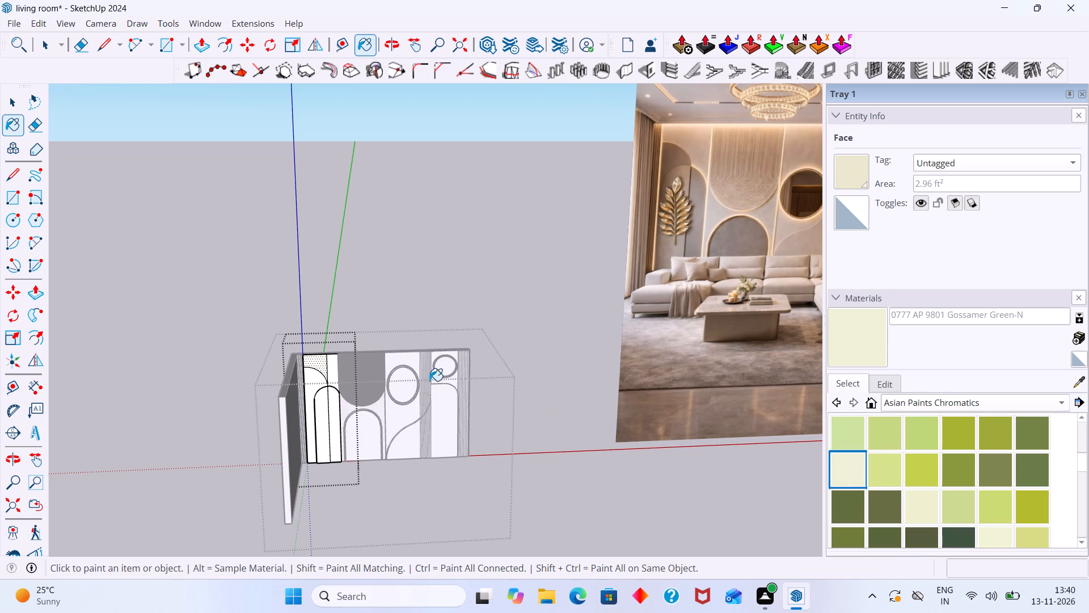
scroll(880, 499, up, 5)
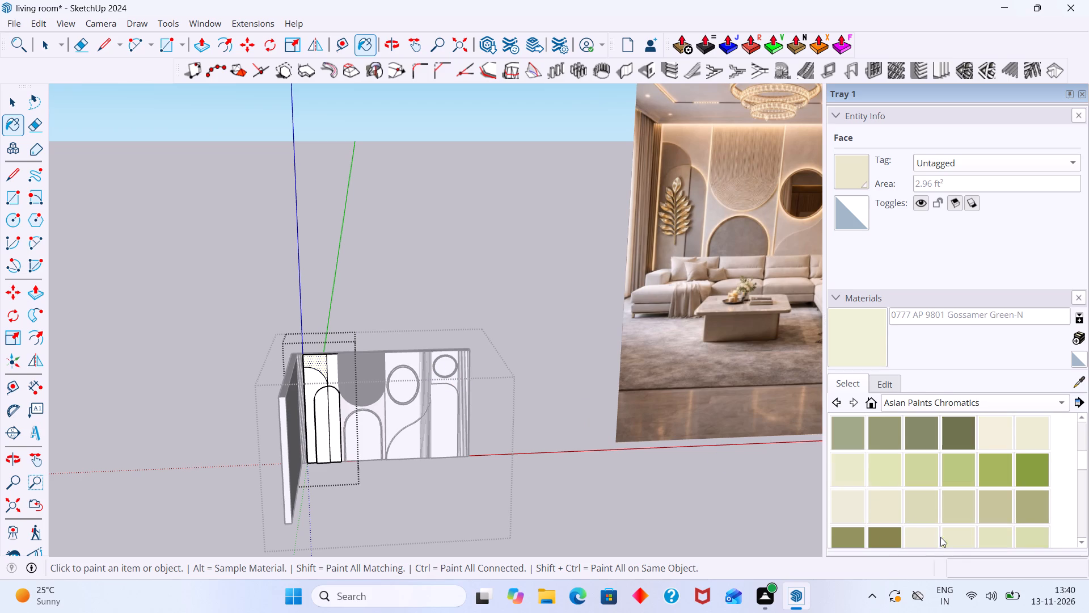
scroll(940, 537, down, 12)
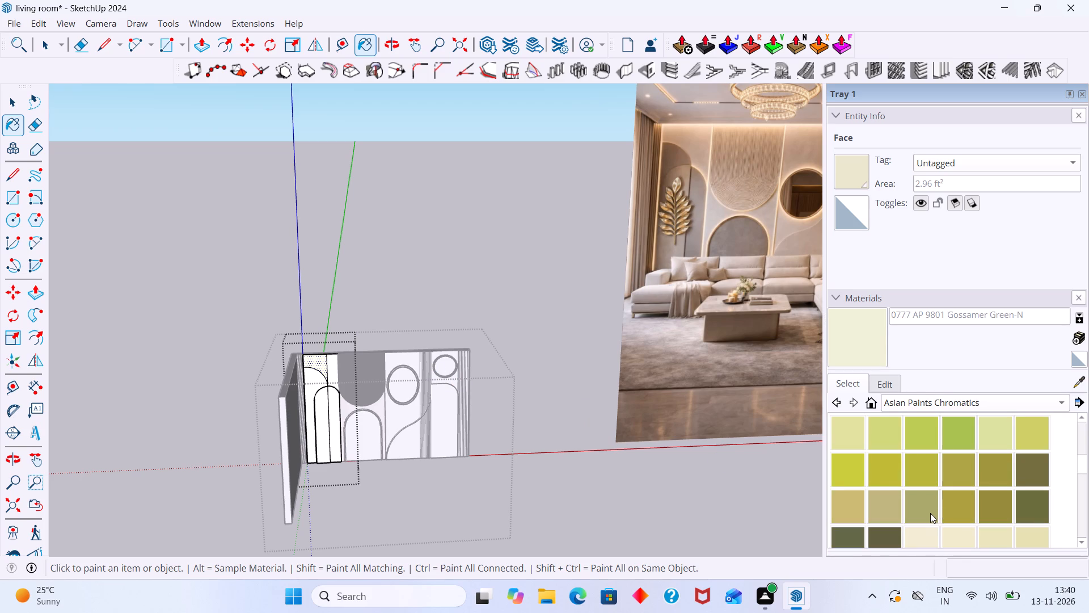
click(958, 536)
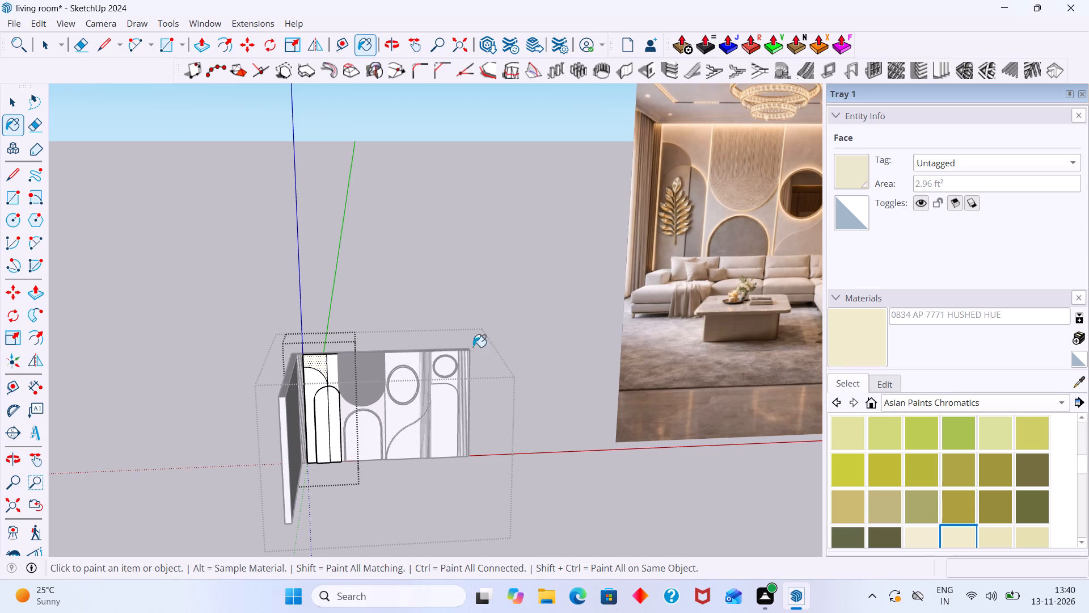
scroll(336, 362, up, 6)
click(316, 363)
Open the panel with the large circle for editing and paint its face around the circle with 0834 AP 7771 HUSHED HUE.
scroll(315, 366, up, 4)
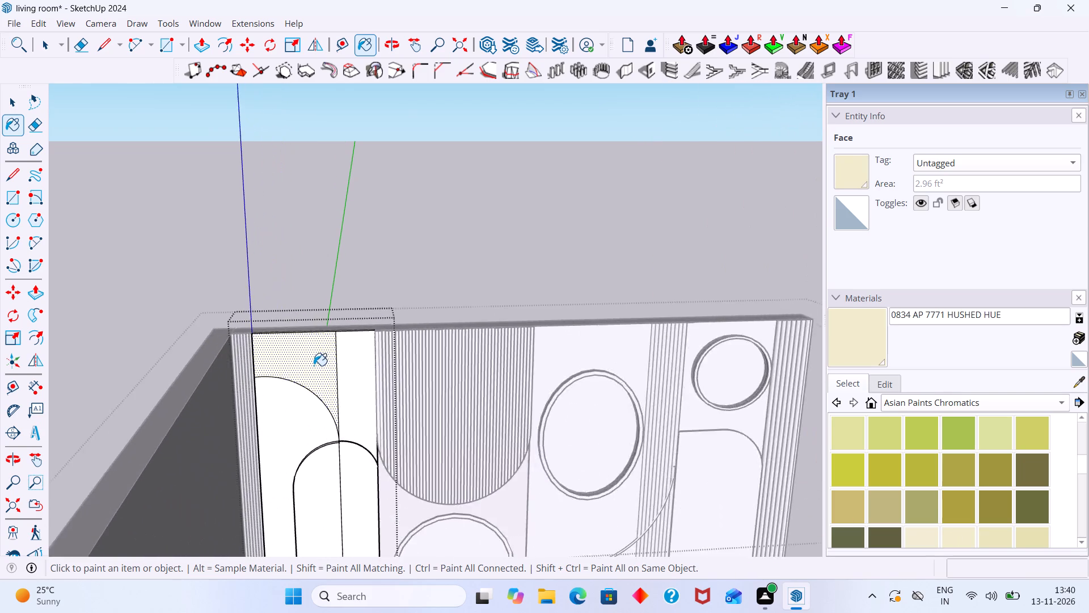
scroll(314, 366, up, 4)
scroll(320, 362, down, 17)
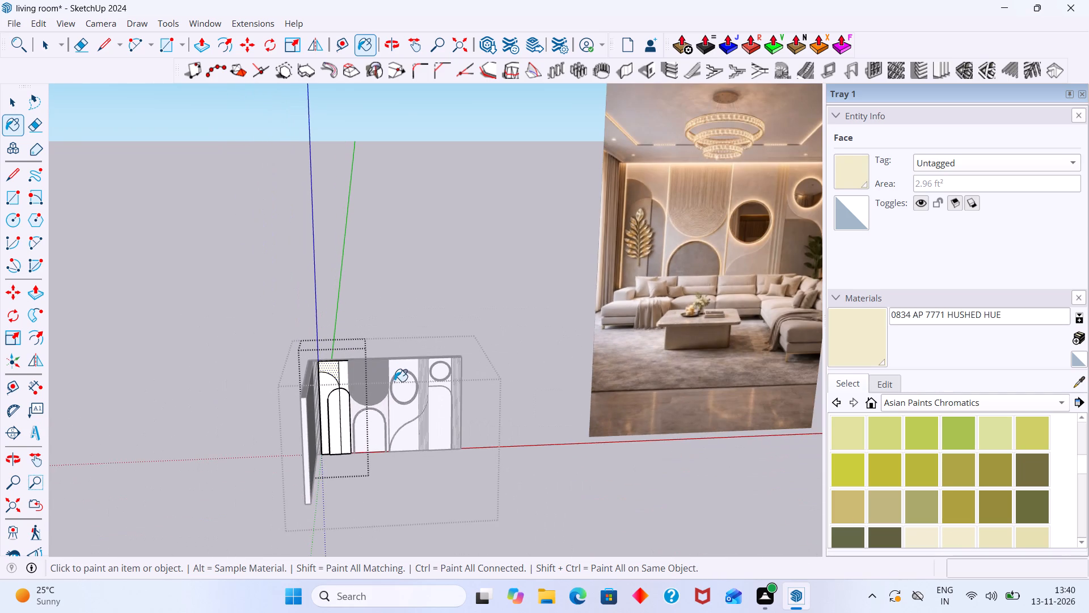
scroll(396, 388, up, 6)
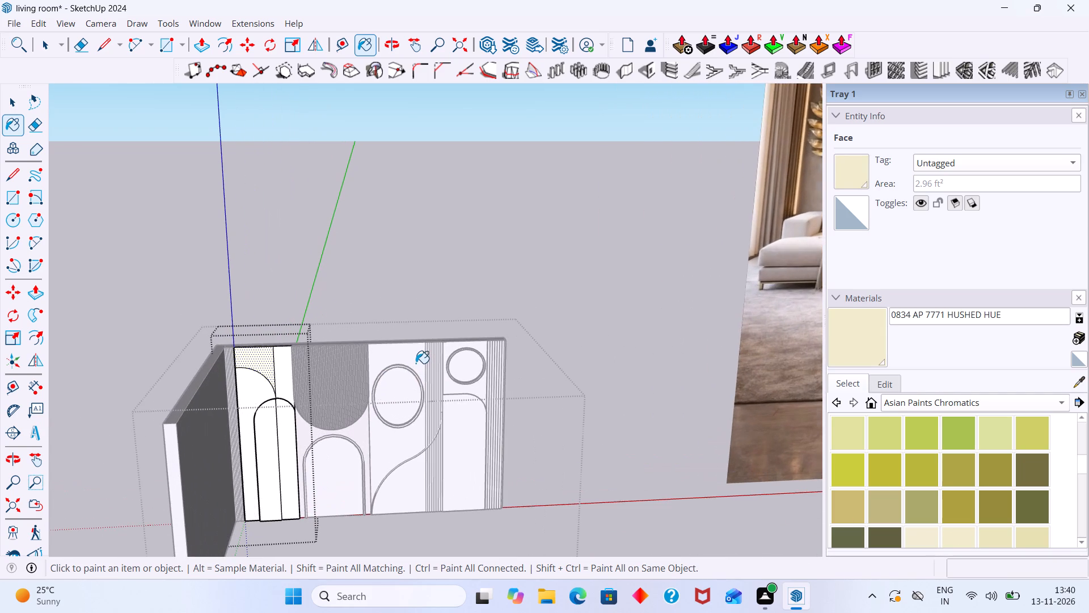
click(416, 363)
key(space)
double_click(407, 355)
scroll(406, 354, up, 3)
click(406, 354)
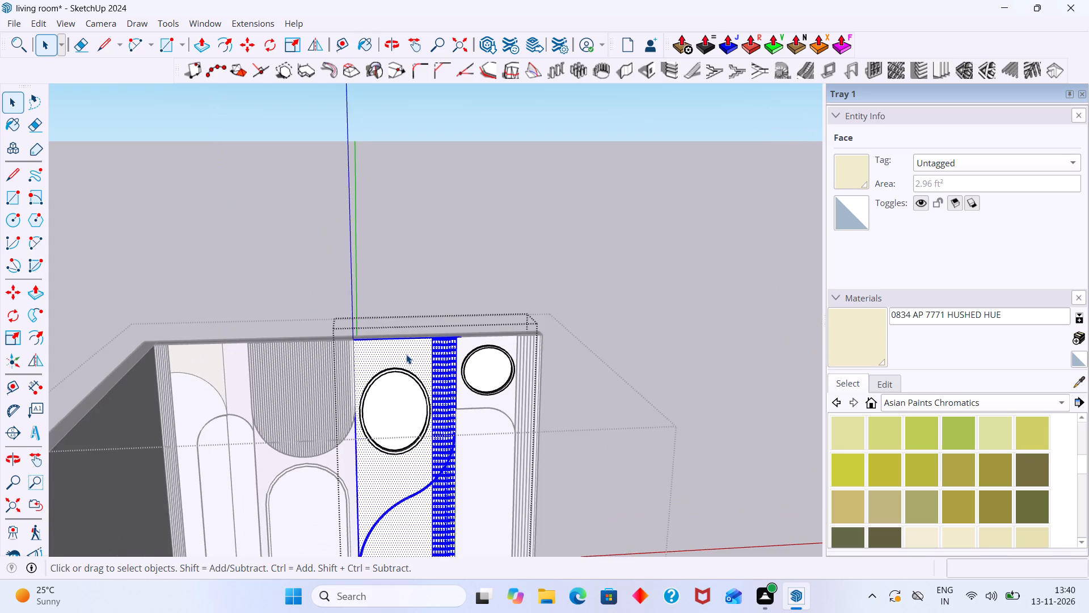
scroll(406, 355, up, 5)
click(406, 358)
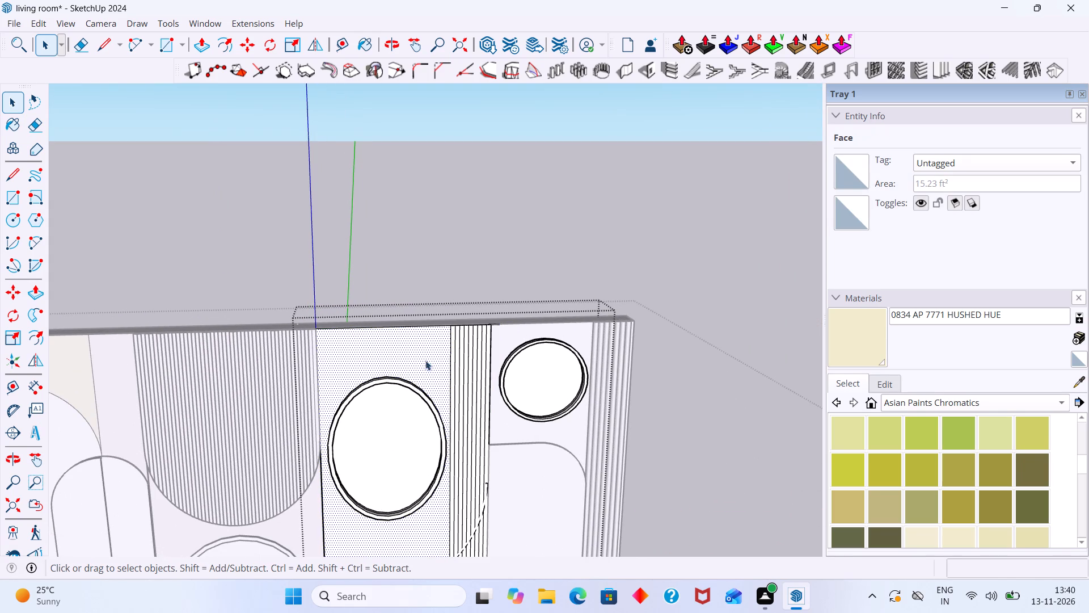
click(858, 352)
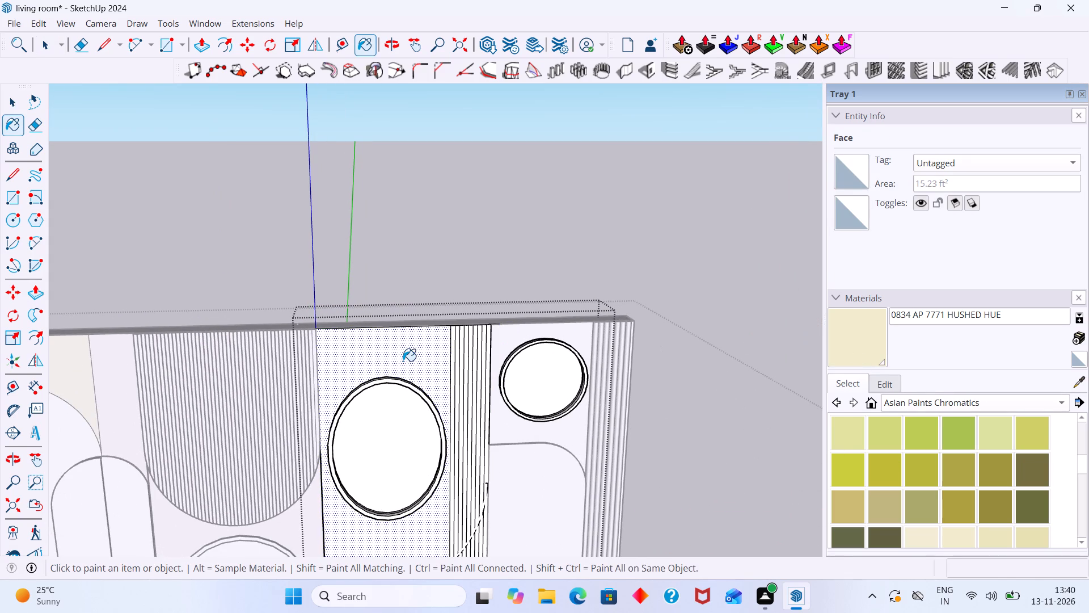
click(403, 361)
scroll(403, 361, down, 9)
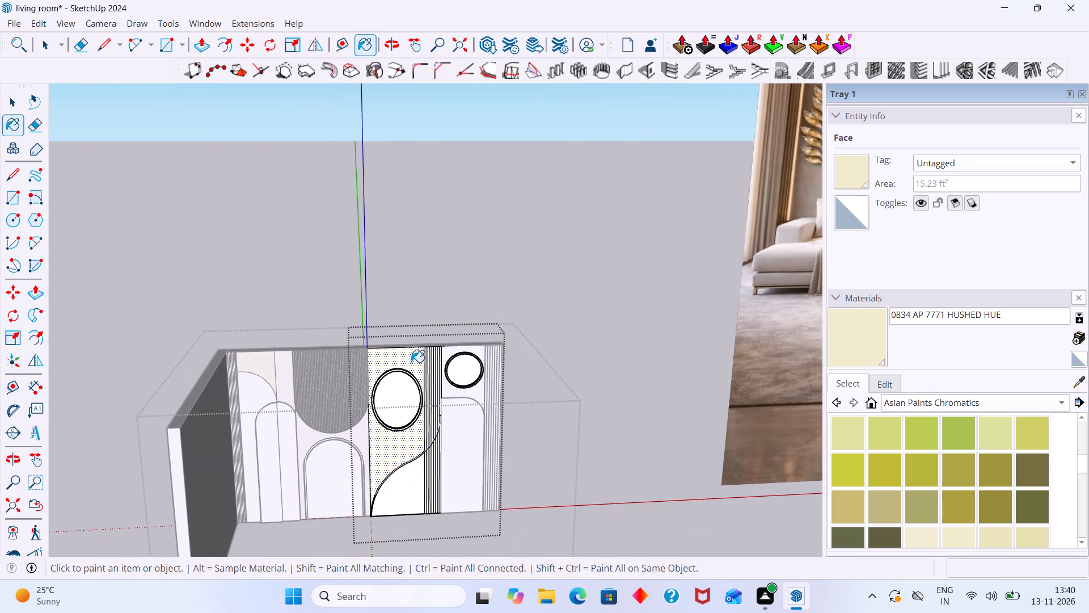
key(space)
click(531, 264)
Paint the face around the small circle, above the rounded panel at the wall's right end, with 0834 AP 7771 HUSHED HUE.
scroll(526, 267, down, 3)
shift+middle_drag(517, 270, 453, 267)
scroll(453, 267, down, 4)
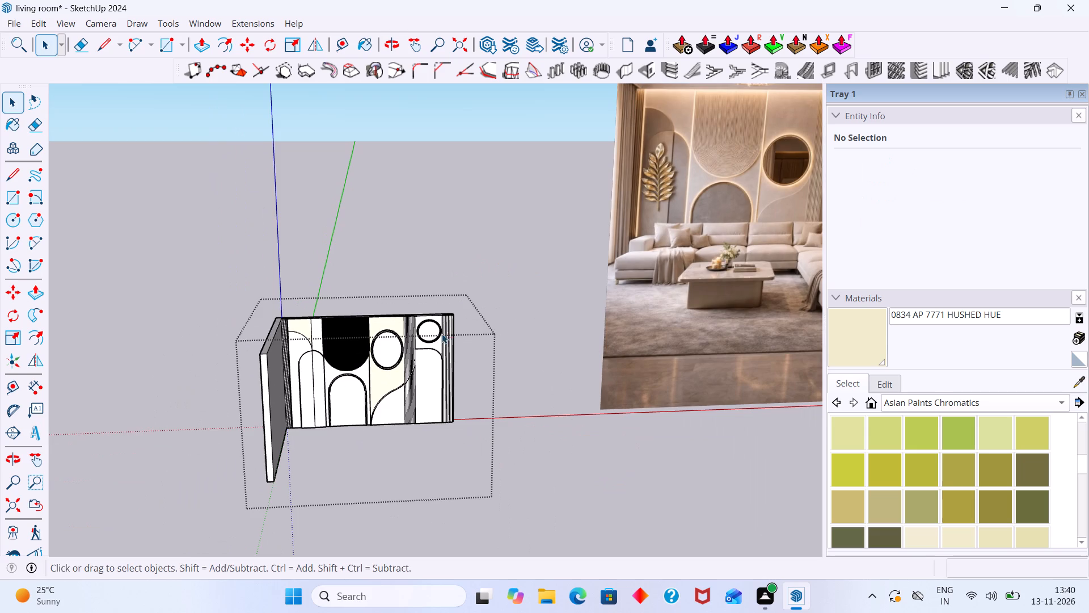
shift+middle_drag(442, 334, 451, 364)
middle_drag(376, 410, 437, 425)
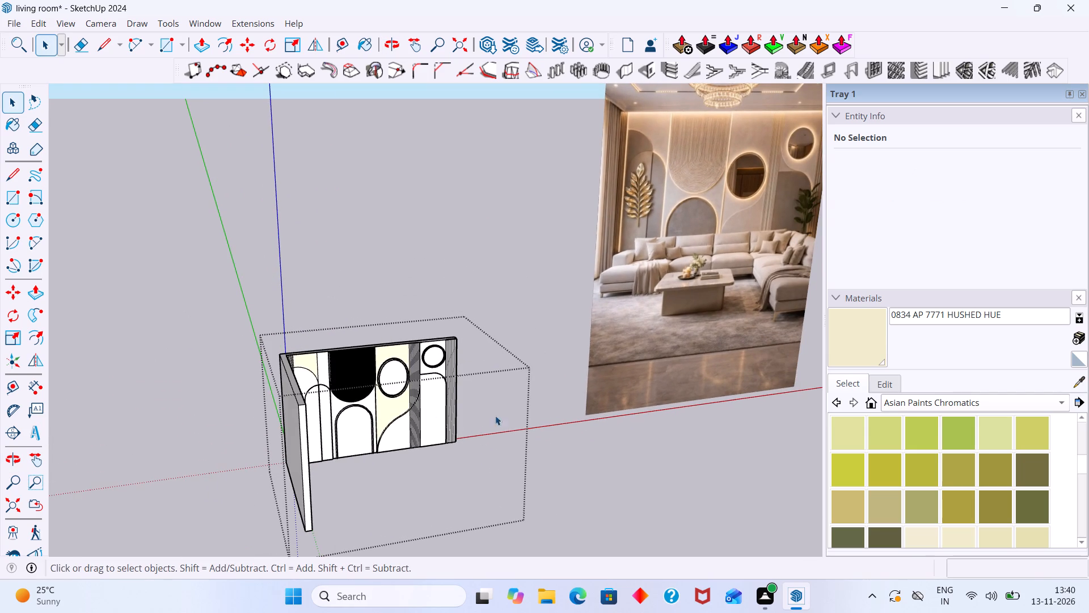
shift+middle_drag(487, 371, 466, 375)
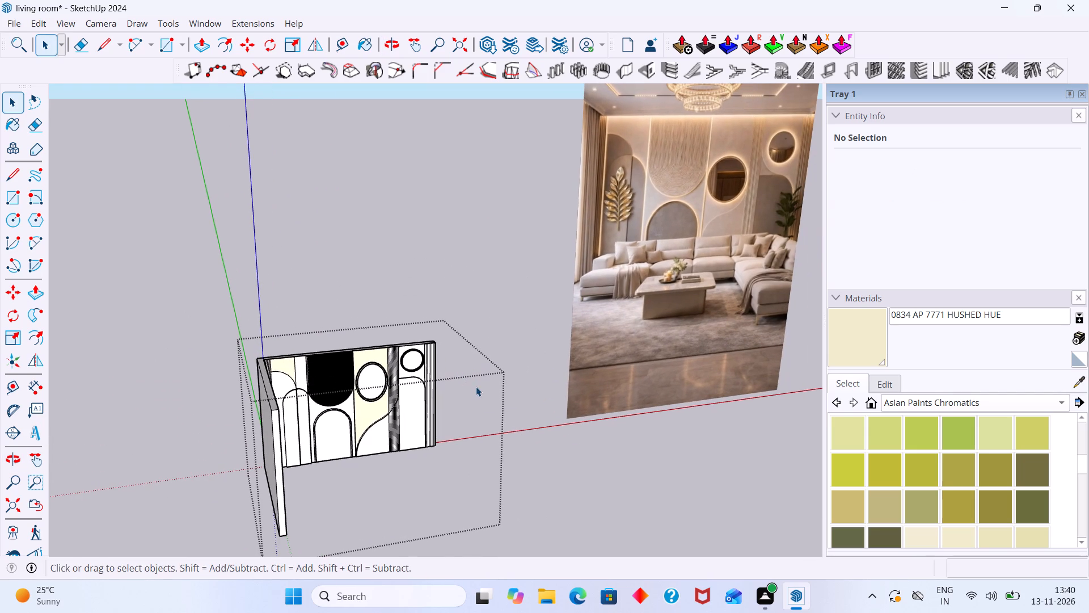
scroll(462, 383, up, 2)
middle_drag(425, 366, 336, 422)
scroll(332, 422, up, 11)
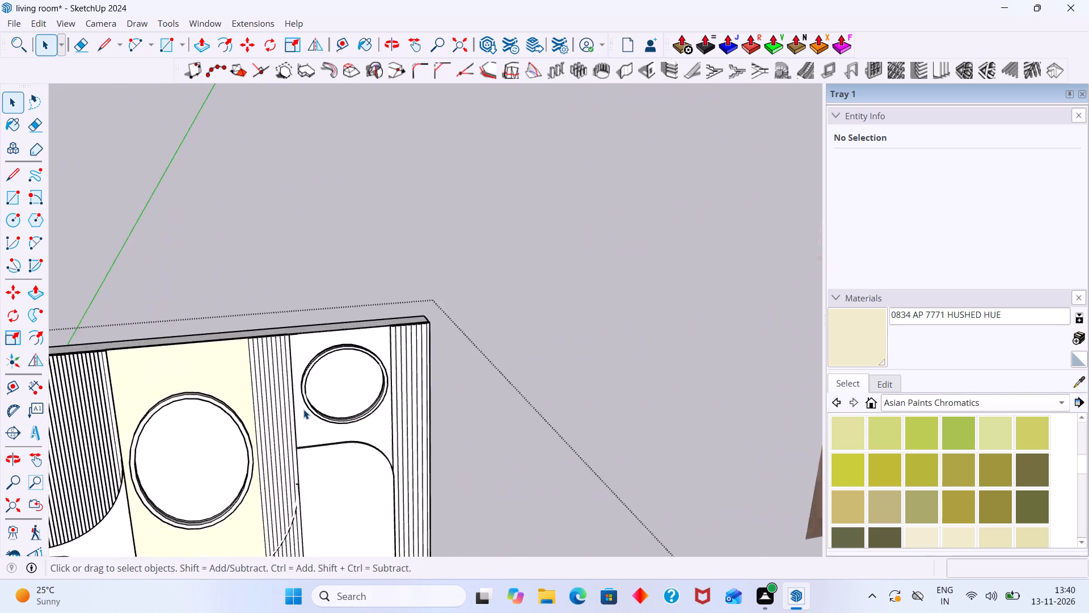
scroll(303, 409, up, 4)
double_click(303, 418)
scroll(386, 313, up, 2)
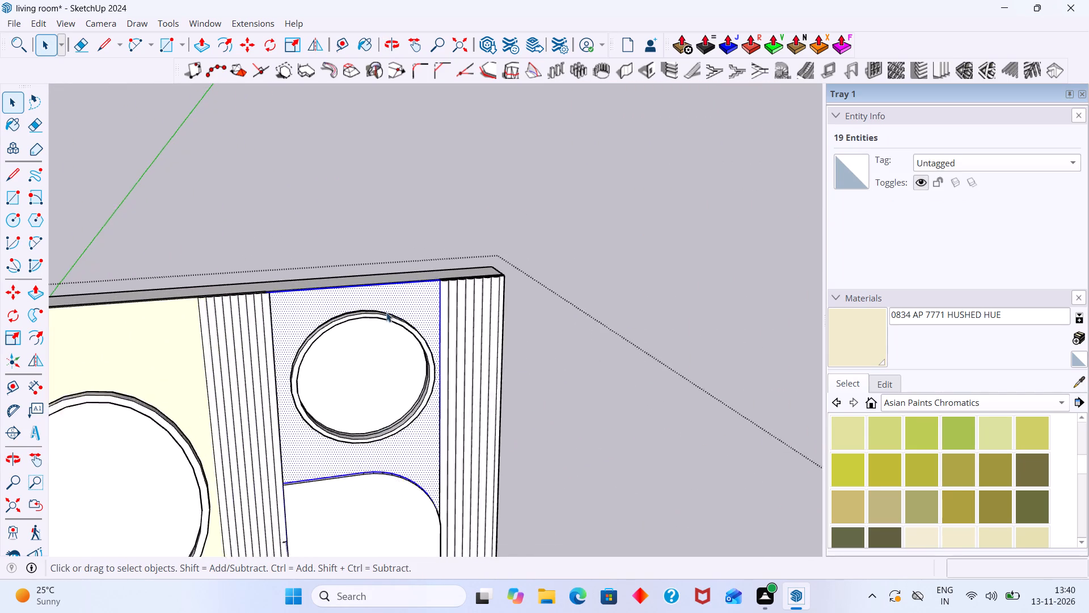
scroll(386, 312, up, 7)
middle_drag(466, 293, 567, 351)
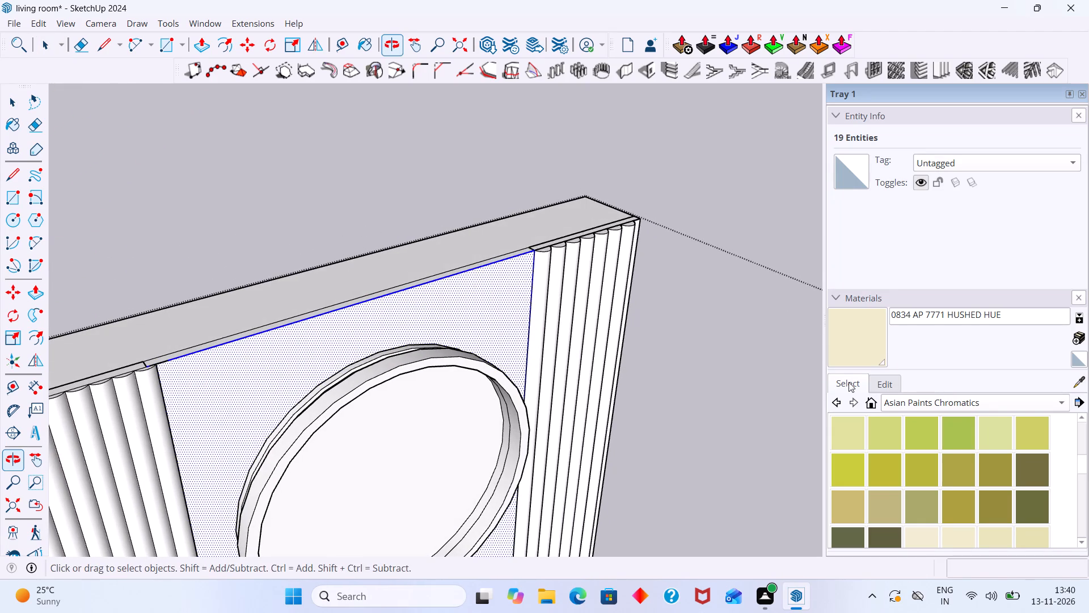
click(858, 340)
click(503, 306)
scroll(500, 305, down, 13)
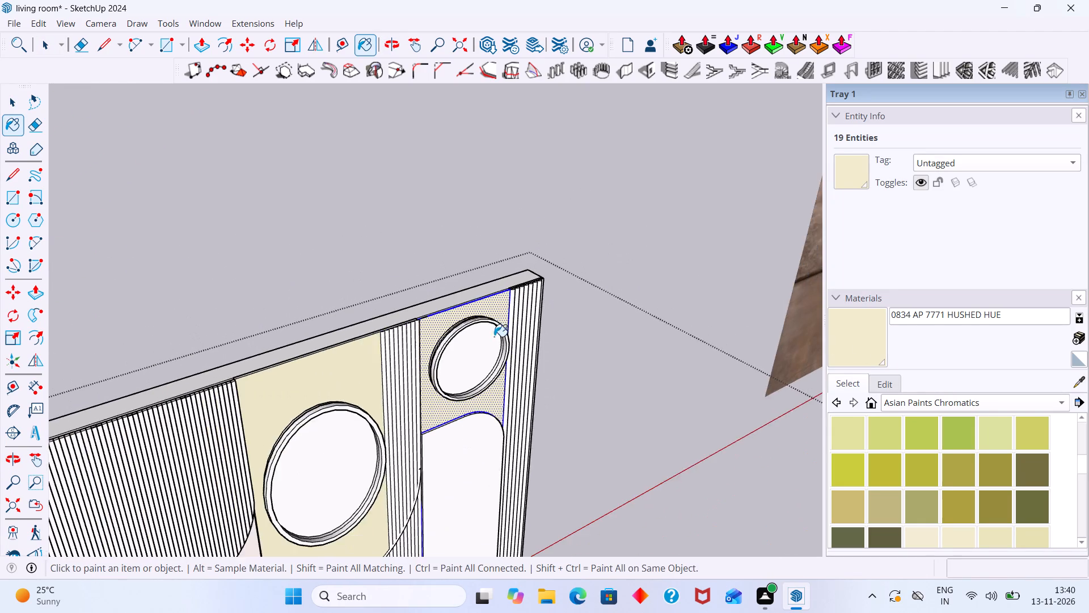
scroll(497, 342, down, 8)
middle_drag(441, 358, 402, 346)
key(space)
click(530, 261)
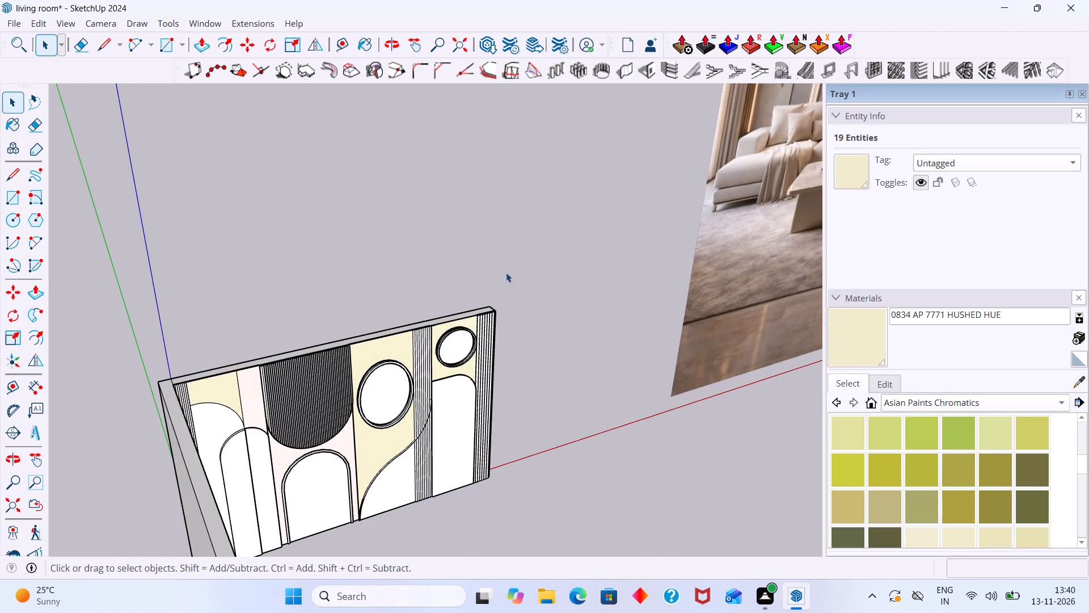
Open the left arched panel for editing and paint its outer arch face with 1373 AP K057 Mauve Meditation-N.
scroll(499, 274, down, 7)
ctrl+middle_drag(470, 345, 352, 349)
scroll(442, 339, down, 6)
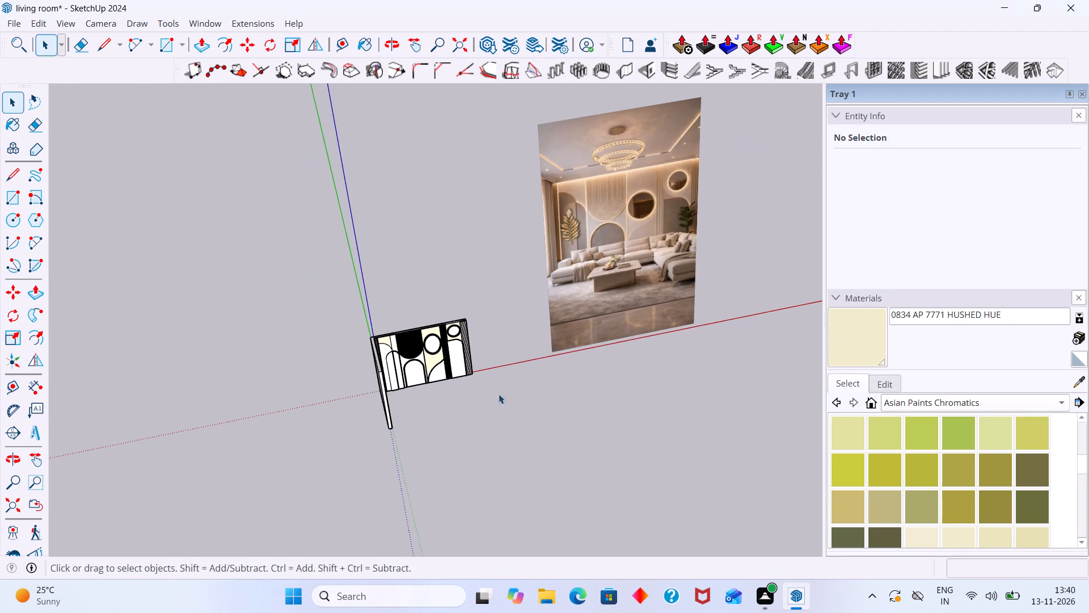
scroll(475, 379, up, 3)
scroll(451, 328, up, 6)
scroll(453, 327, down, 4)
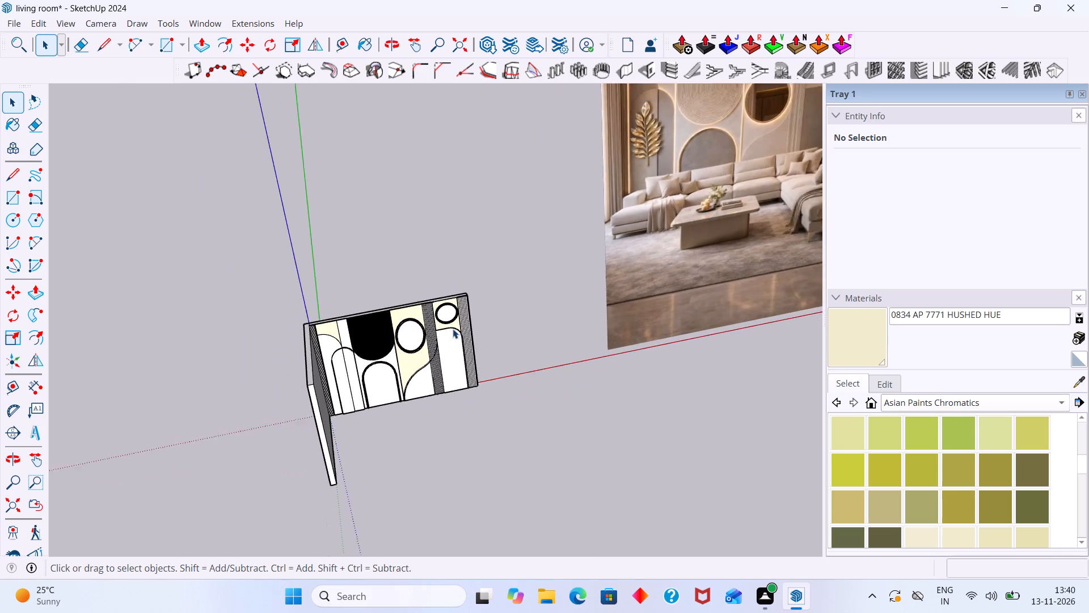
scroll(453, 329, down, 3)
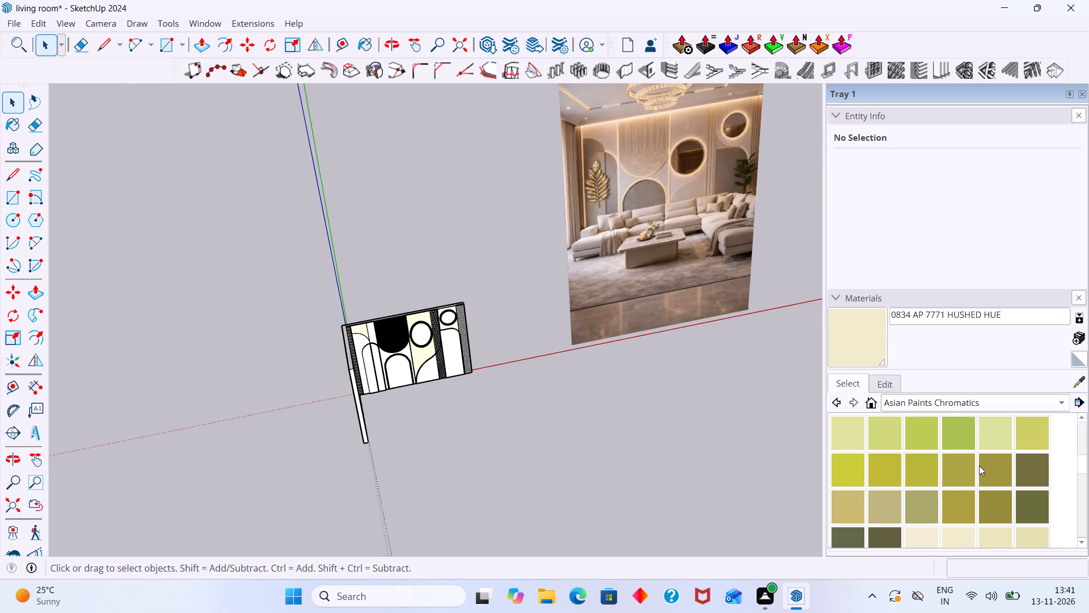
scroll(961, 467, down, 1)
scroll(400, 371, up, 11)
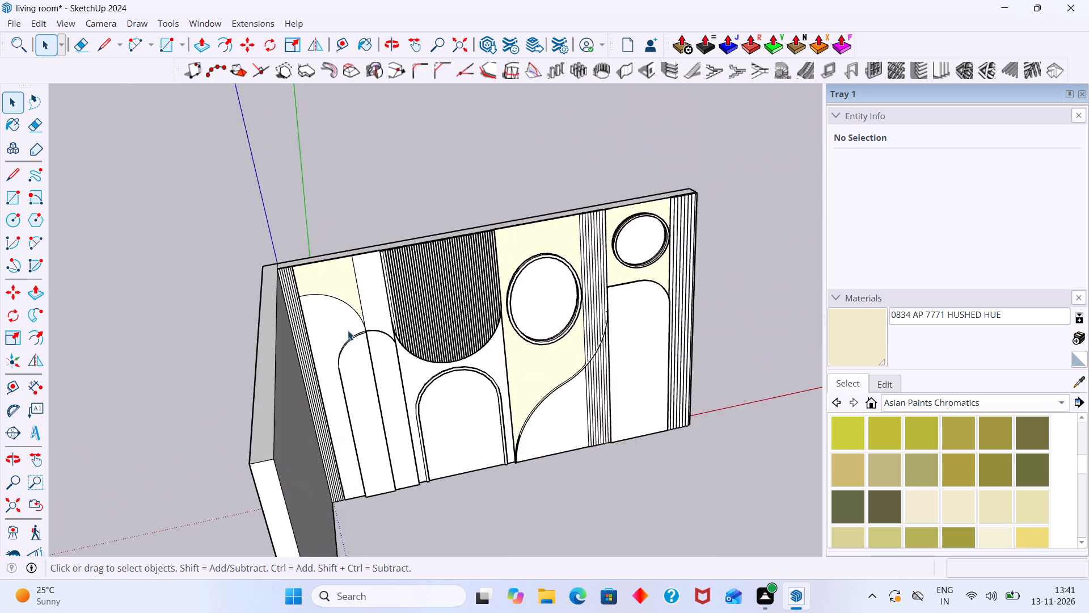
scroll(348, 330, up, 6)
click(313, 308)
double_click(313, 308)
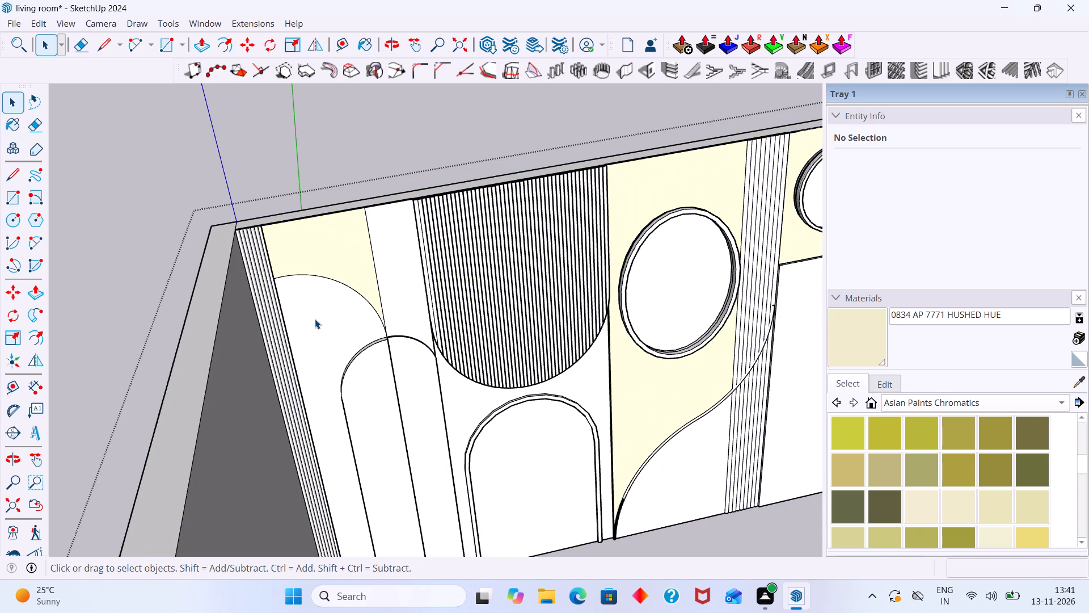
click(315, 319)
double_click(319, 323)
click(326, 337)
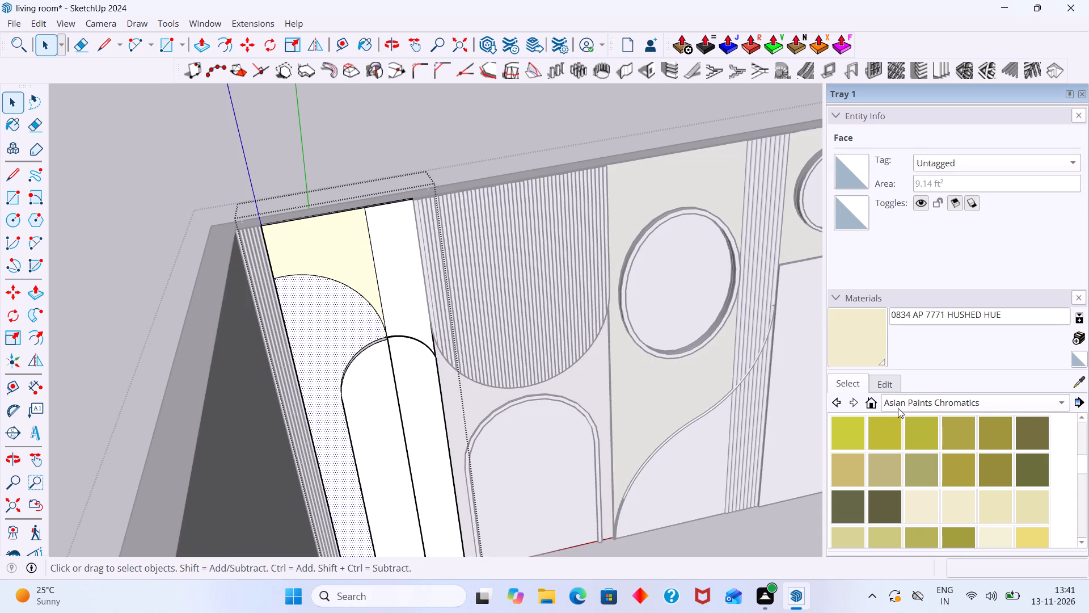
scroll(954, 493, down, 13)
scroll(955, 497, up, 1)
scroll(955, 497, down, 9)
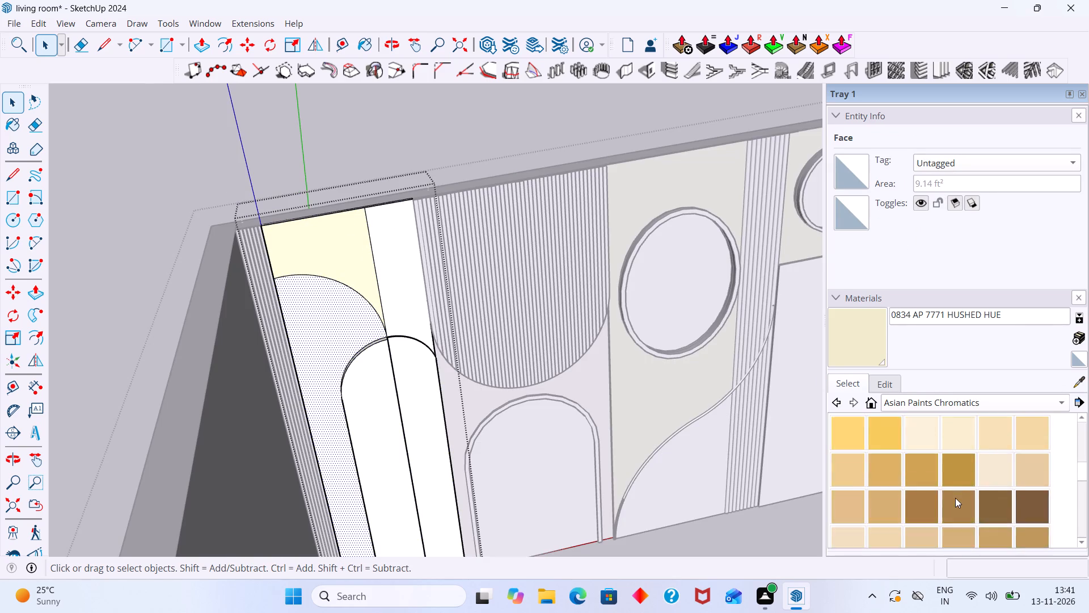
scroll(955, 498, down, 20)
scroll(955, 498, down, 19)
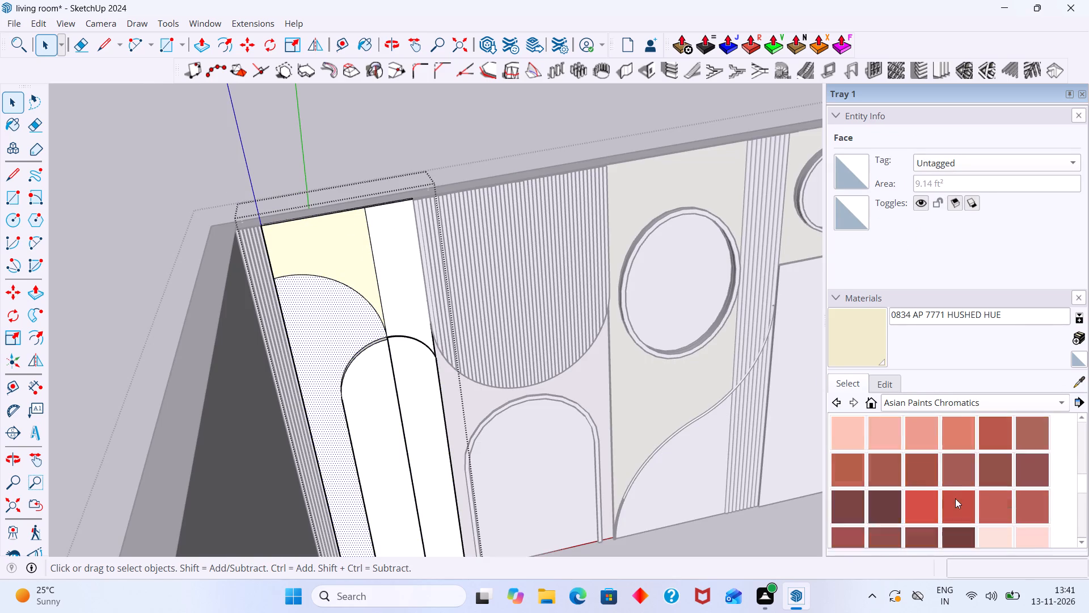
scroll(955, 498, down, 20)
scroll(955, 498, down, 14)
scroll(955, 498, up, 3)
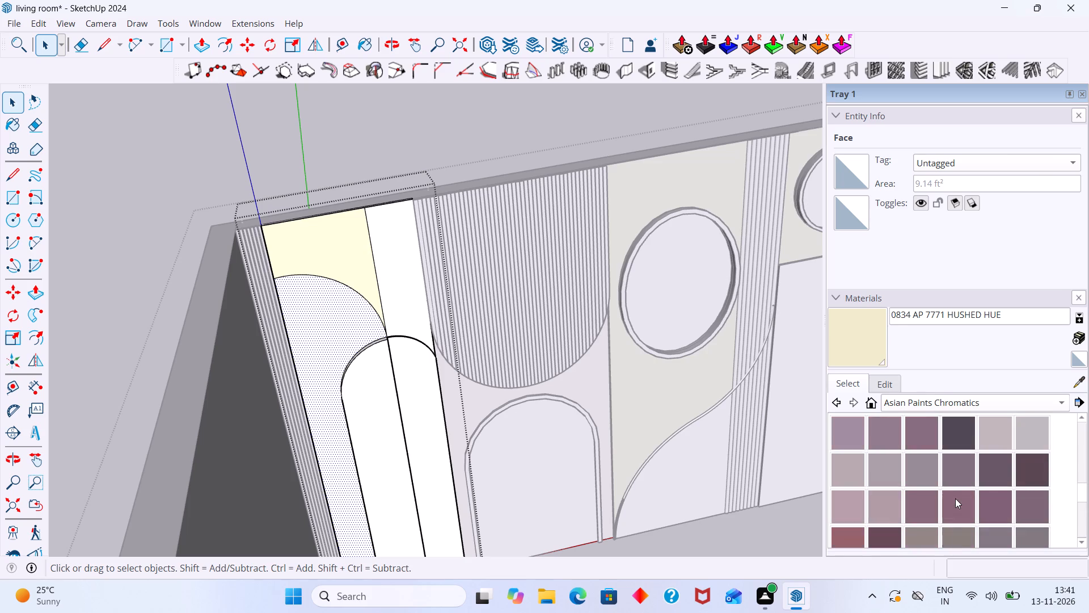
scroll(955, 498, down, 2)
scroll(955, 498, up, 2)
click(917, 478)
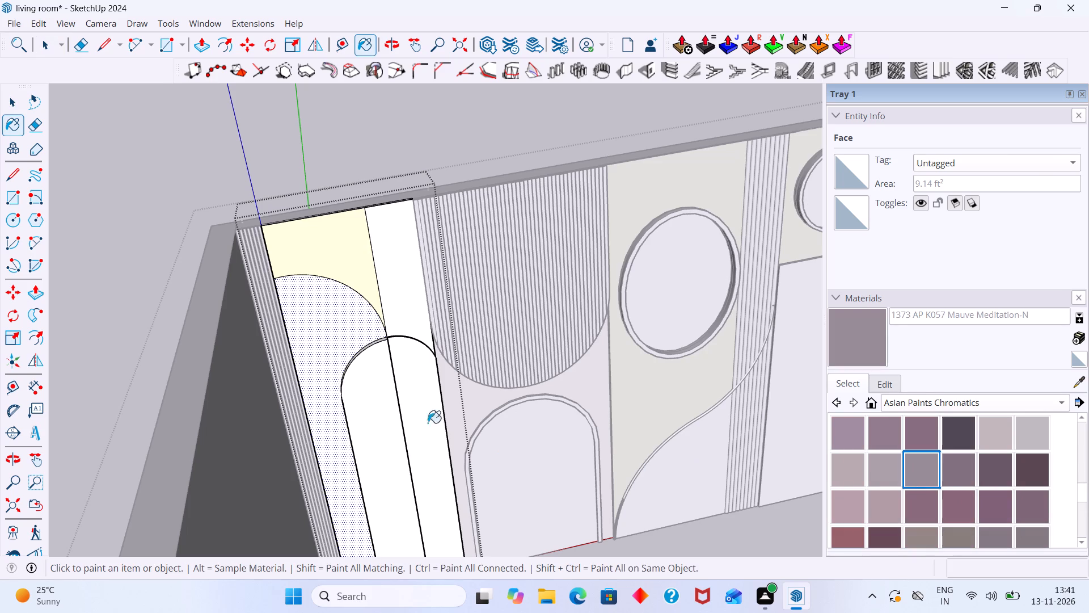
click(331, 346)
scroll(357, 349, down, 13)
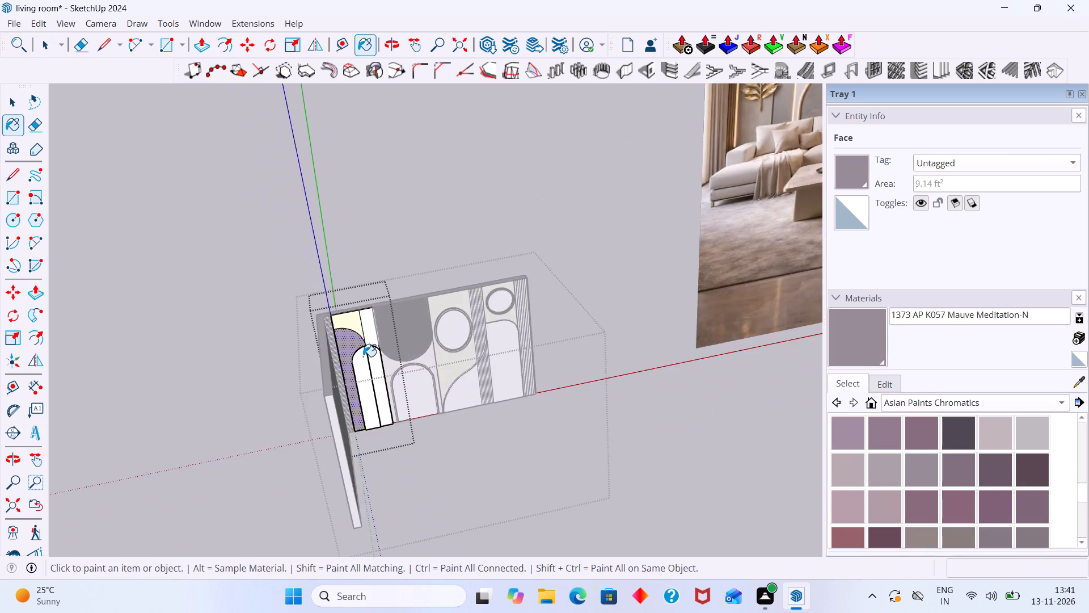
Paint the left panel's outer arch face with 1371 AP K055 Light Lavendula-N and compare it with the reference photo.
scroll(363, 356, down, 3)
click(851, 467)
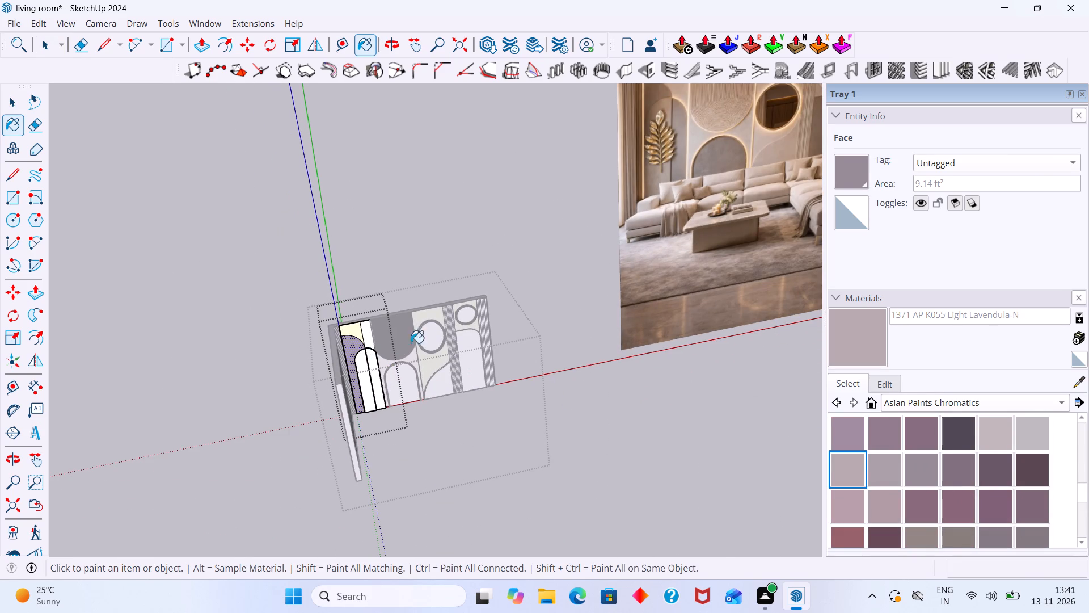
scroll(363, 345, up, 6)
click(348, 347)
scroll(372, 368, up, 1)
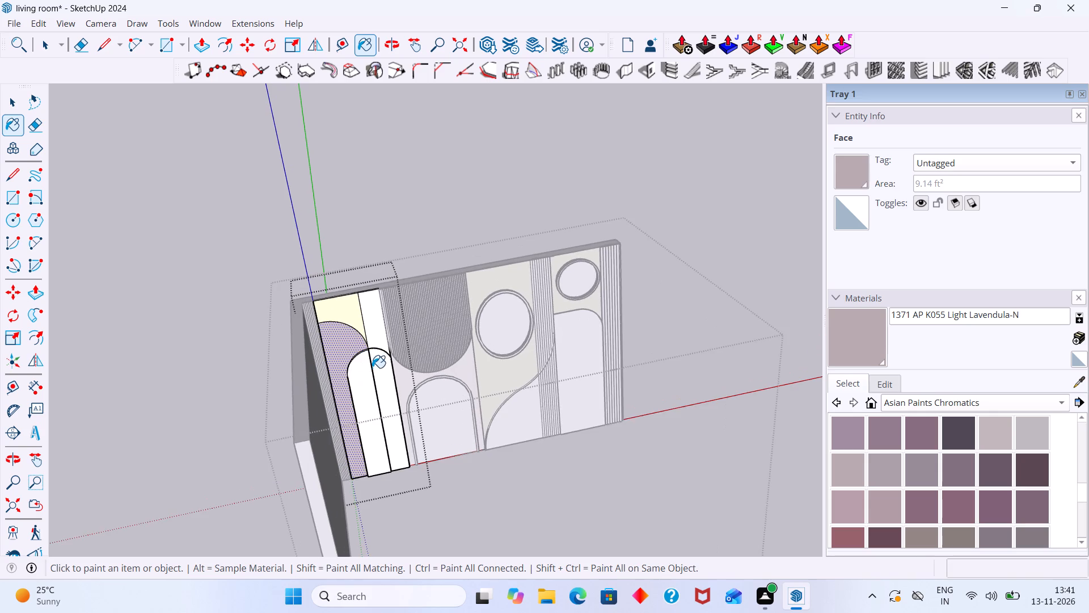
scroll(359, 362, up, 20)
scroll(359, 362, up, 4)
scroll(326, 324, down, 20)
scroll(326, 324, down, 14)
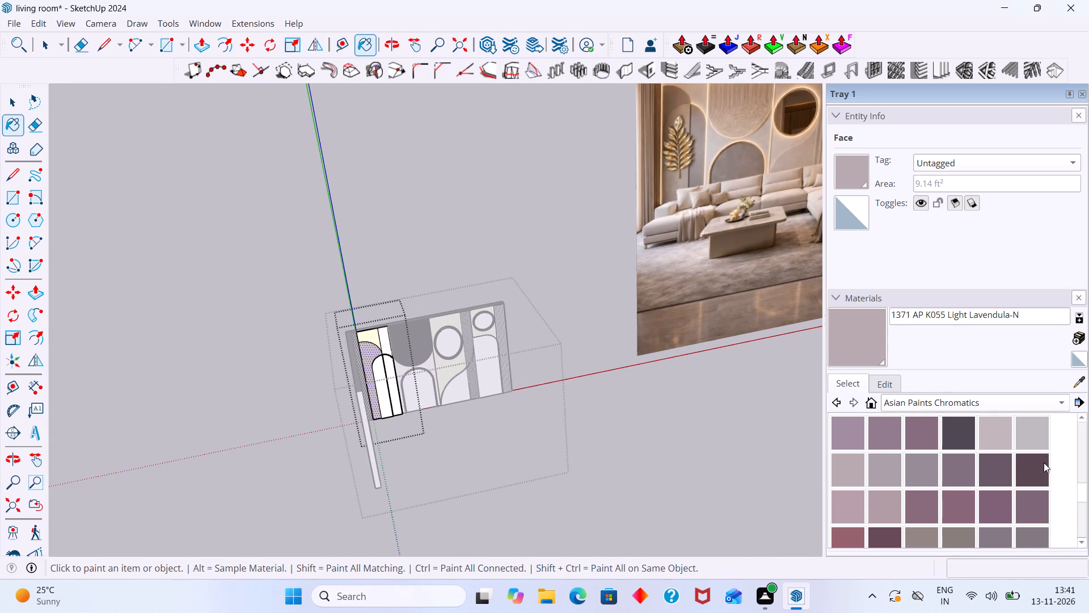
Paint the left panel's outer arch face with 1370 AP K054 Smoked Mauve-N.
click(1022, 440)
scroll(414, 391, up, 8)
click(335, 316)
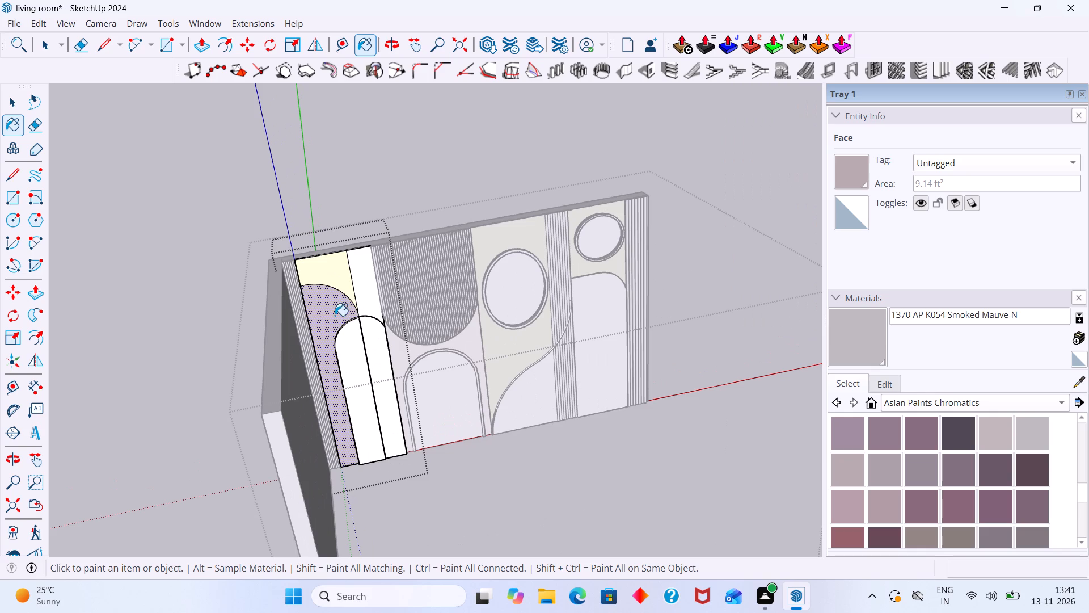
scroll(372, 335, down, 11)
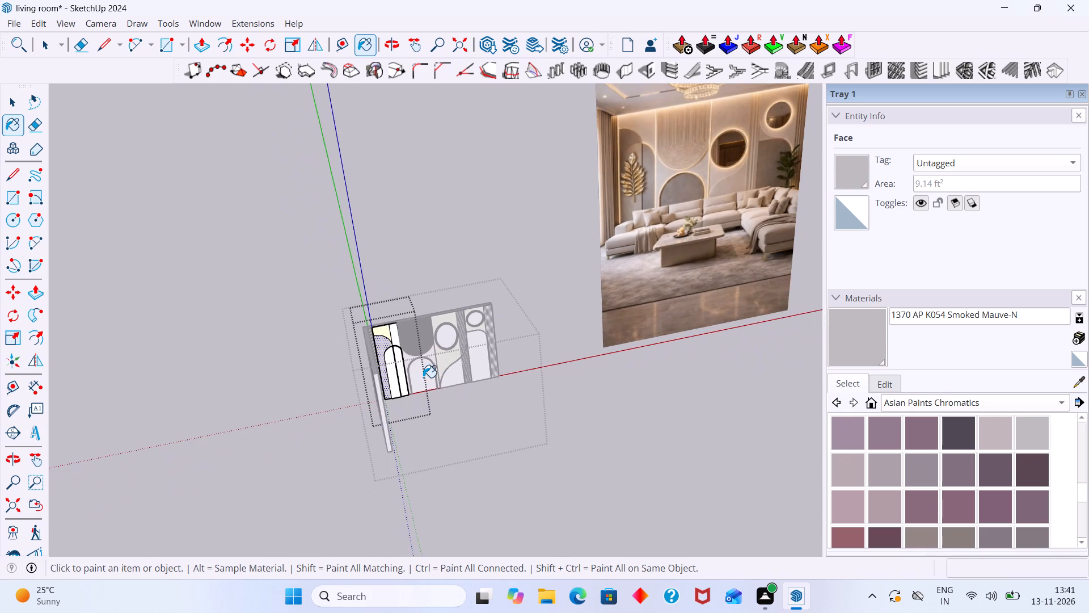
Paint both halves of the left panel's inner arch with 1370 AP K054 Smoked Mauve-N and leave the panel's editing mode.
scroll(423, 377, up, 6)
click(424, 377)
click(360, 354)
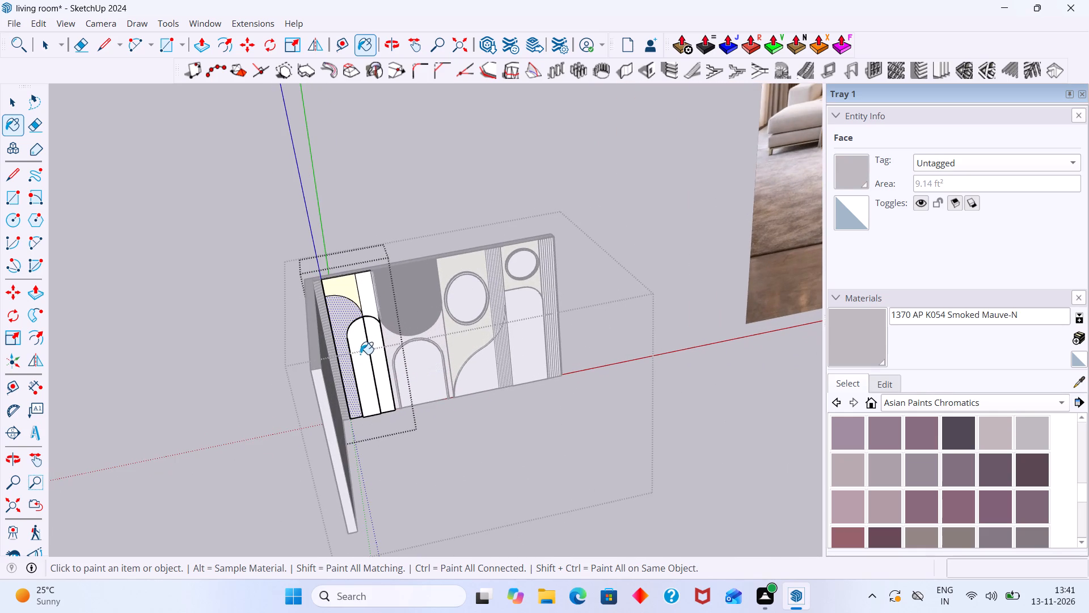
scroll(379, 353, down, 5)
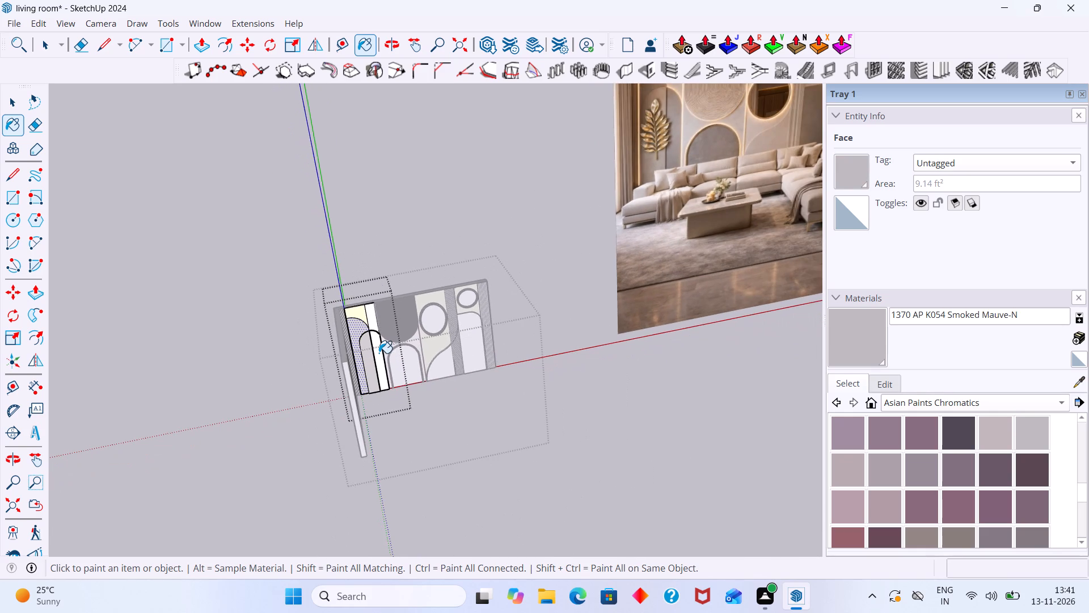
scroll(377, 352, up, 6)
click(376, 341)
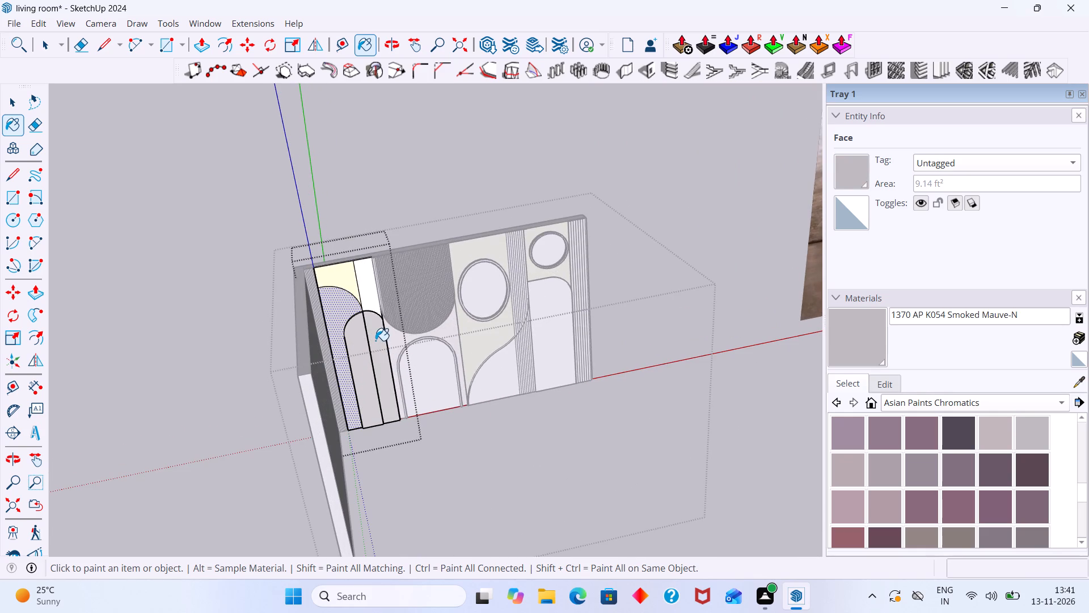
scroll(375, 341, down, 9)
shift+middle_drag(375, 341, 372, 397)
key(space)
click(423, 274)
scroll(379, 336, up, 12)
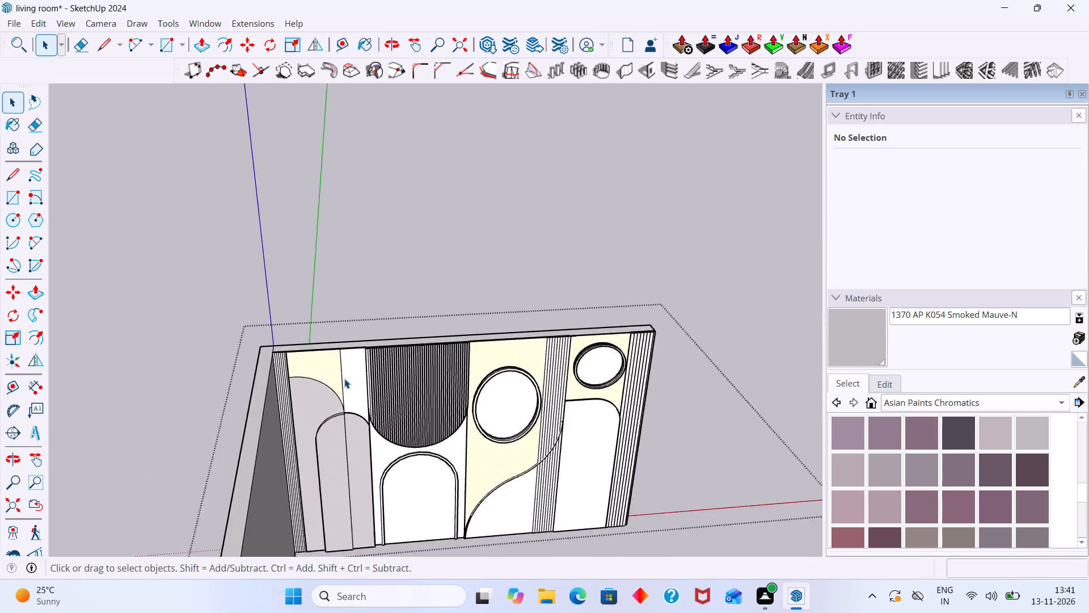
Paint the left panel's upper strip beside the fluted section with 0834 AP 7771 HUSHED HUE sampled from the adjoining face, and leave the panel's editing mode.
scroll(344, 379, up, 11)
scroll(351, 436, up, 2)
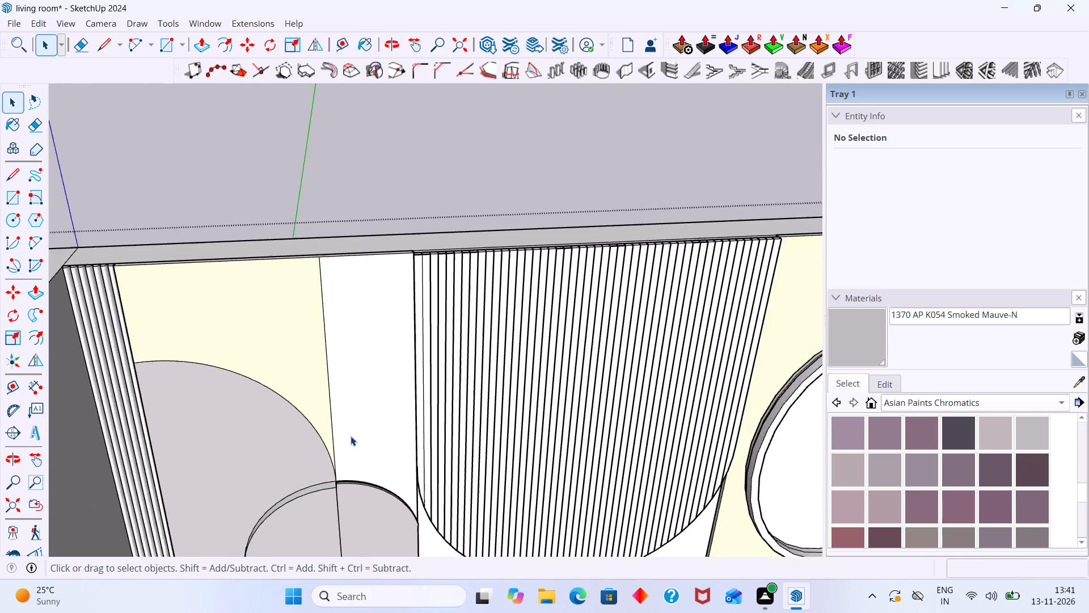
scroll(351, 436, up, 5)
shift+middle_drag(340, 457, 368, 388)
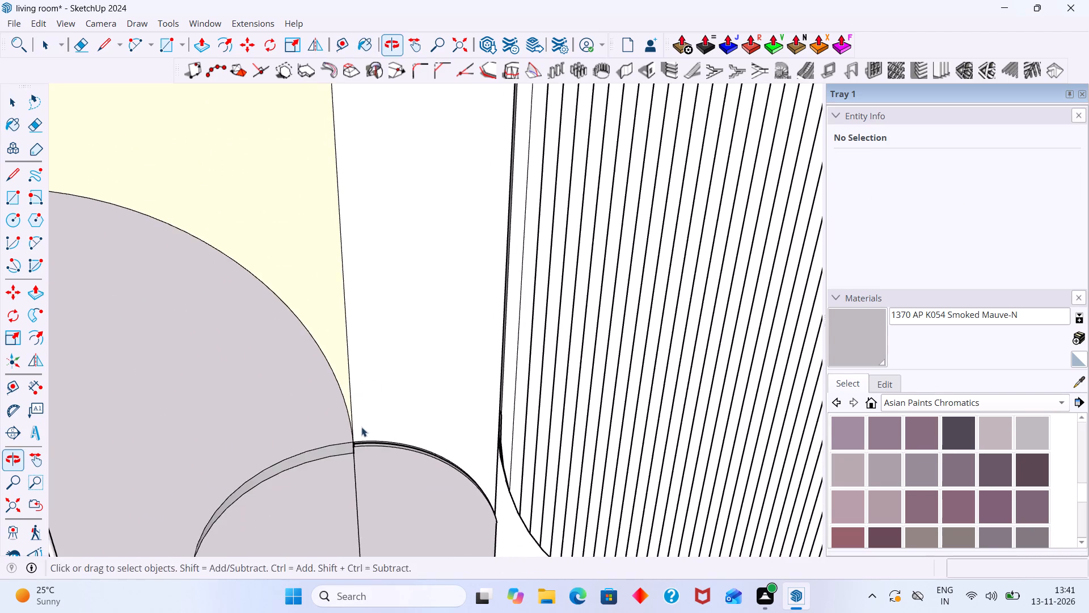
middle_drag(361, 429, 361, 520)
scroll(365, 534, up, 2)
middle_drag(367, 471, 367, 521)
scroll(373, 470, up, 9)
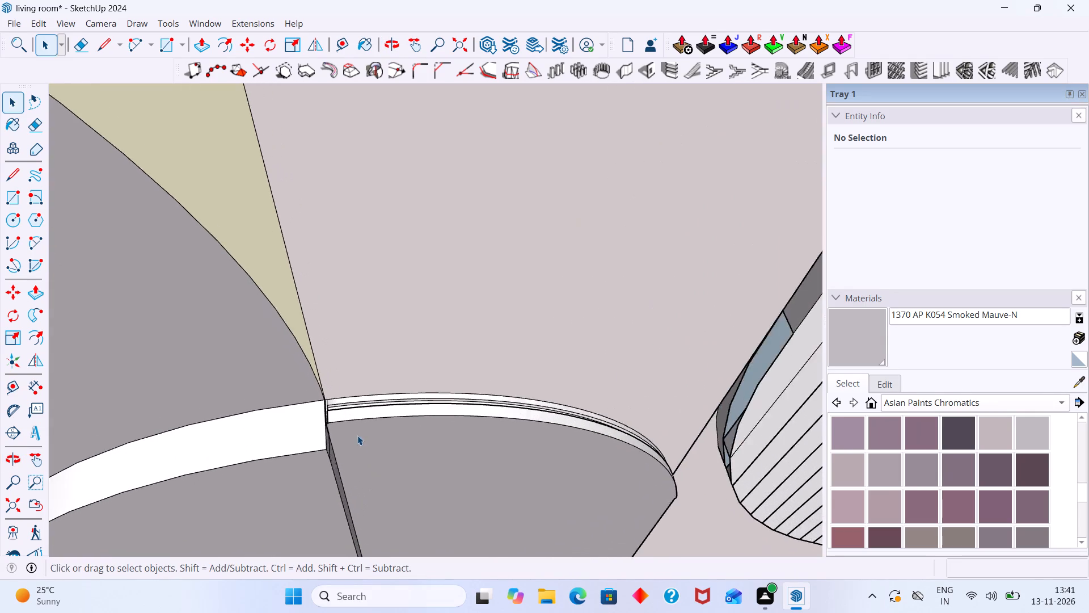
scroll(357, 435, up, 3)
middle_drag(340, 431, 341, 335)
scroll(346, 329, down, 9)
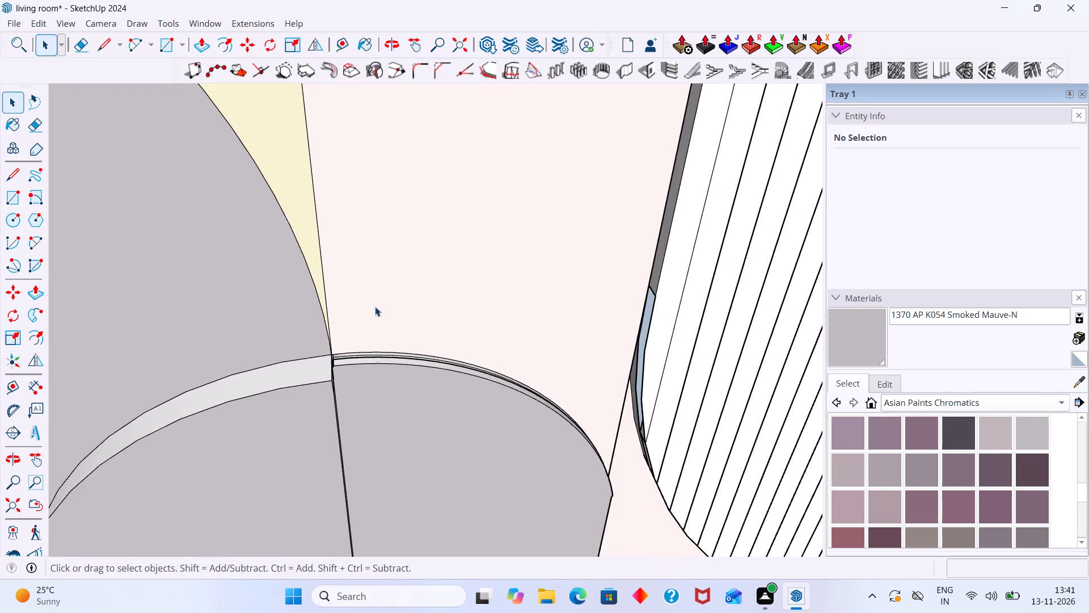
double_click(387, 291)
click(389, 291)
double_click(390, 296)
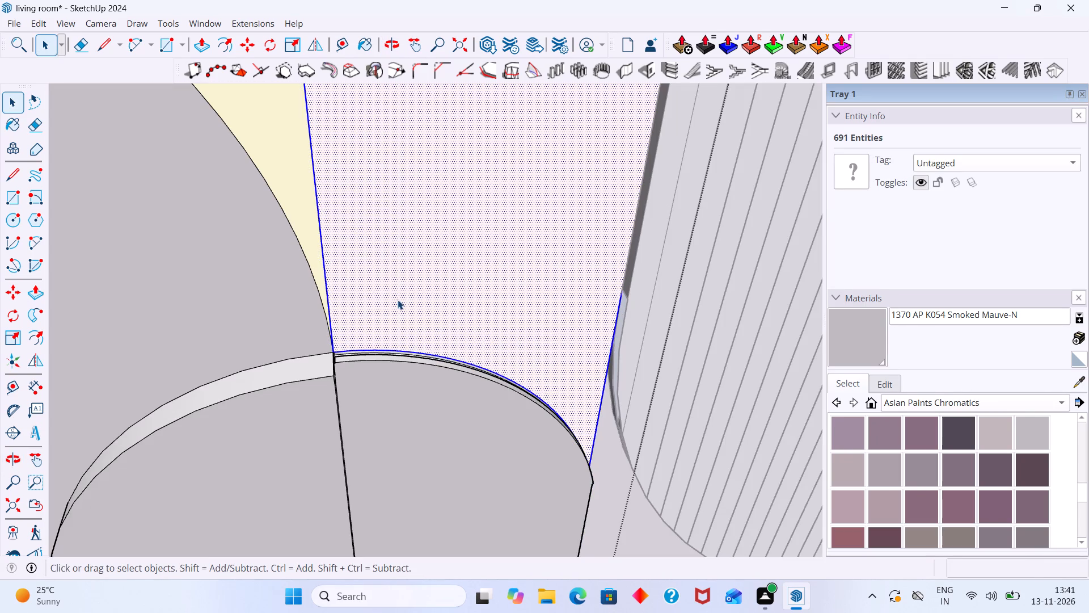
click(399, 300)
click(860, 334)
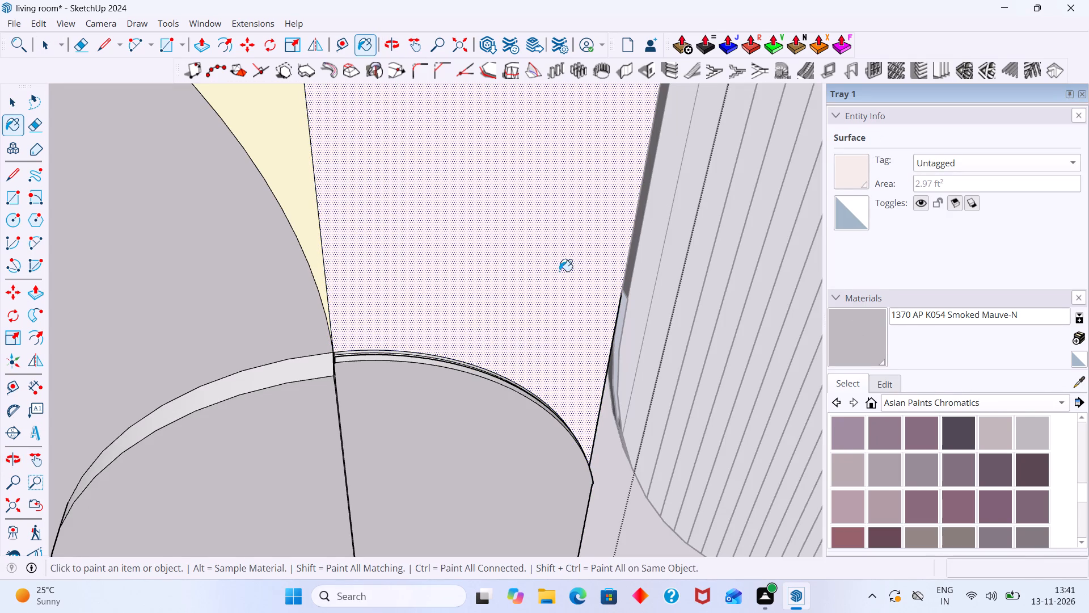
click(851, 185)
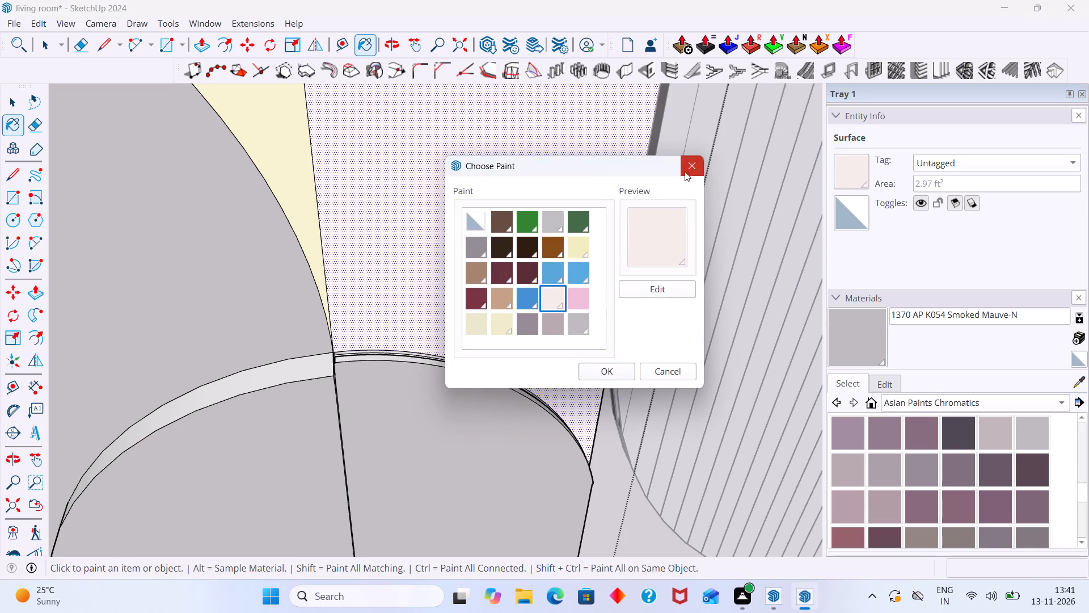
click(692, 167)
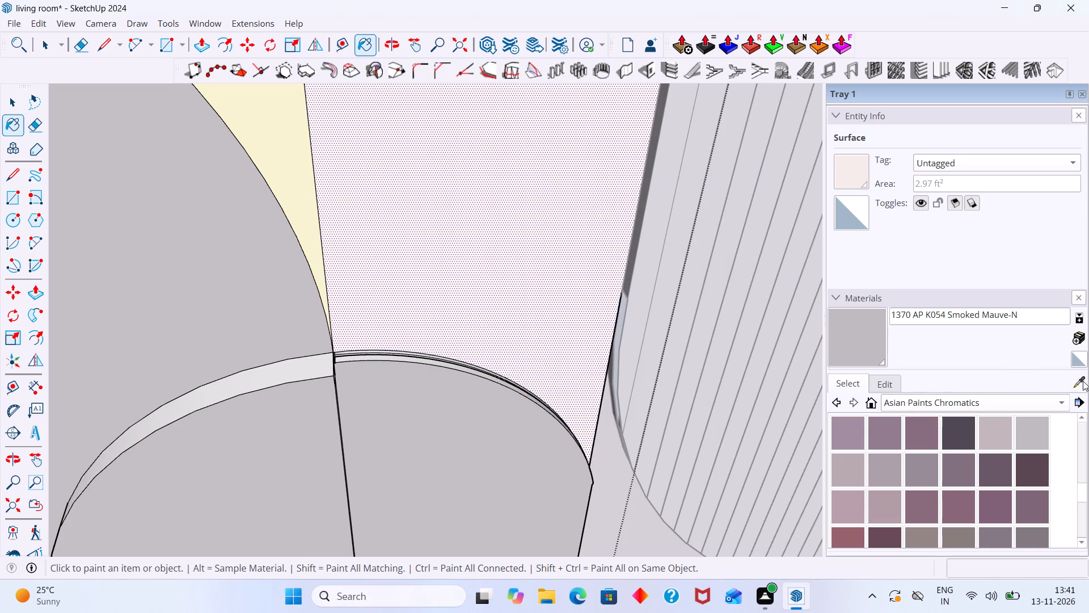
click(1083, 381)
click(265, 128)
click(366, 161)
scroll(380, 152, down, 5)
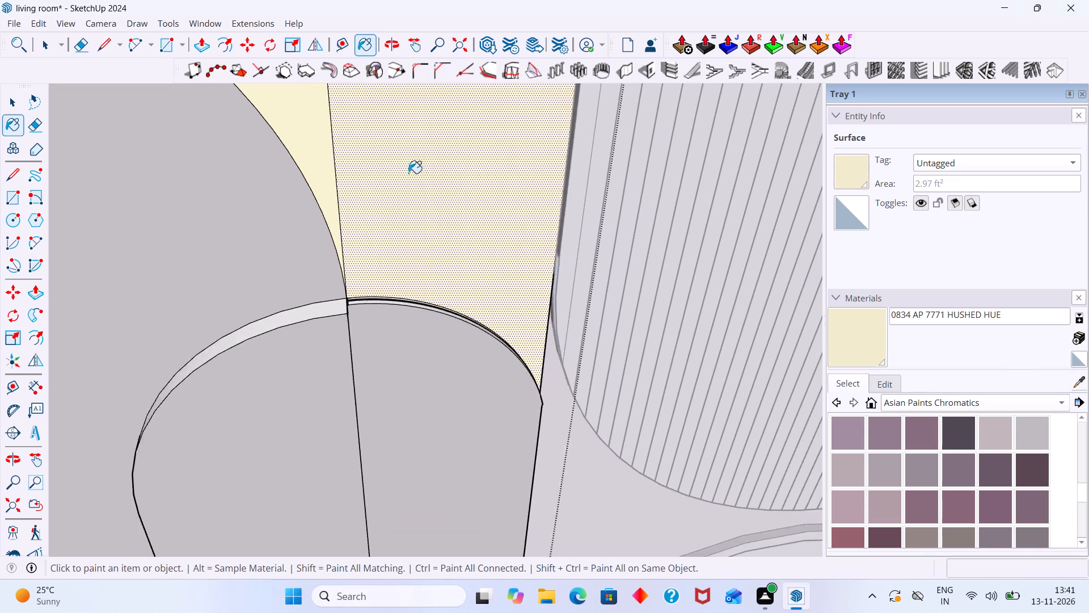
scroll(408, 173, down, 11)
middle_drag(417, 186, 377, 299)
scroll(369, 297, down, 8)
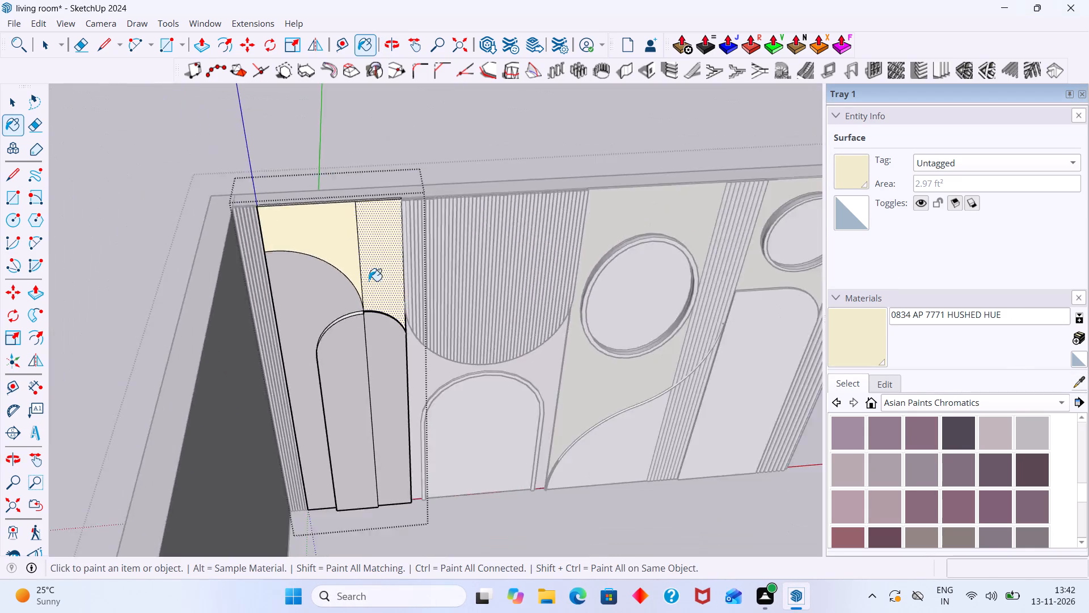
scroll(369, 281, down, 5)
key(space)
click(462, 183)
Compare the painted feature wall with the reference photo to judge the panel colours.
scroll(419, 209, down, 4)
middle_drag(422, 220, 353, 234)
scroll(386, 234, down, 9)
middle_drag(421, 227, 383, 262)
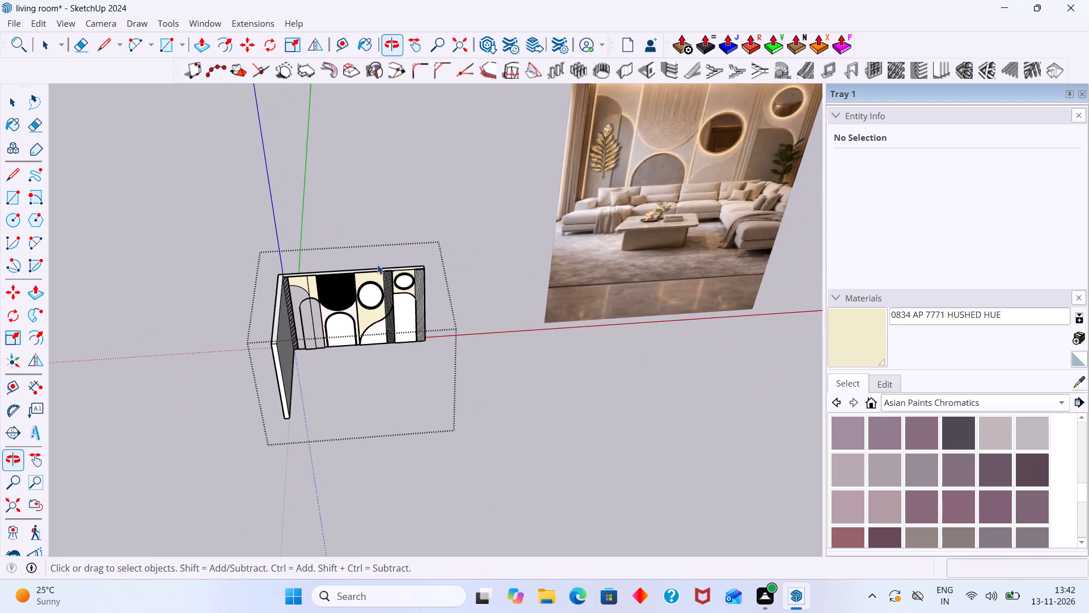
scroll(394, 261, down, 6)
scroll(395, 294, up, 1)
middle_drag(369, 285, 338, 290)
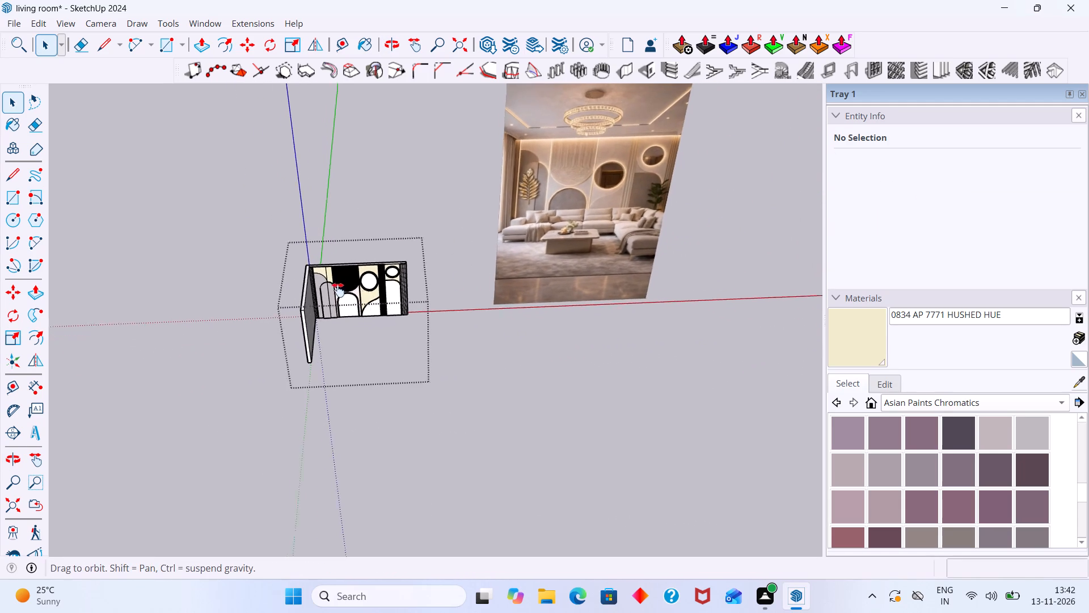
middle_drag(338, 290, 314, 300)
middle_drag(383, 308, 401, 310)
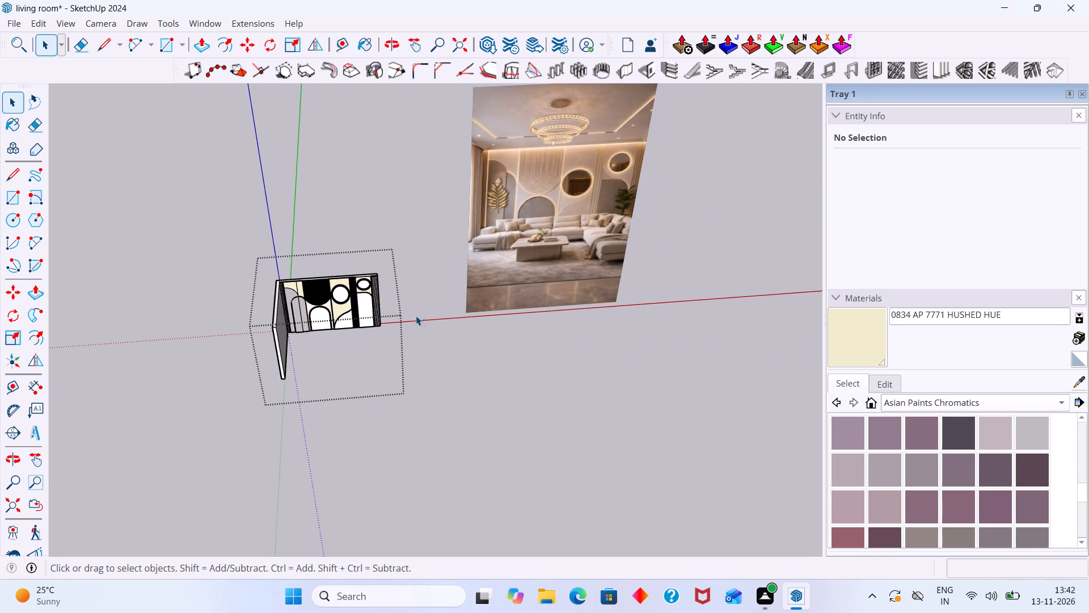
scroll(324, 333, up, 2)
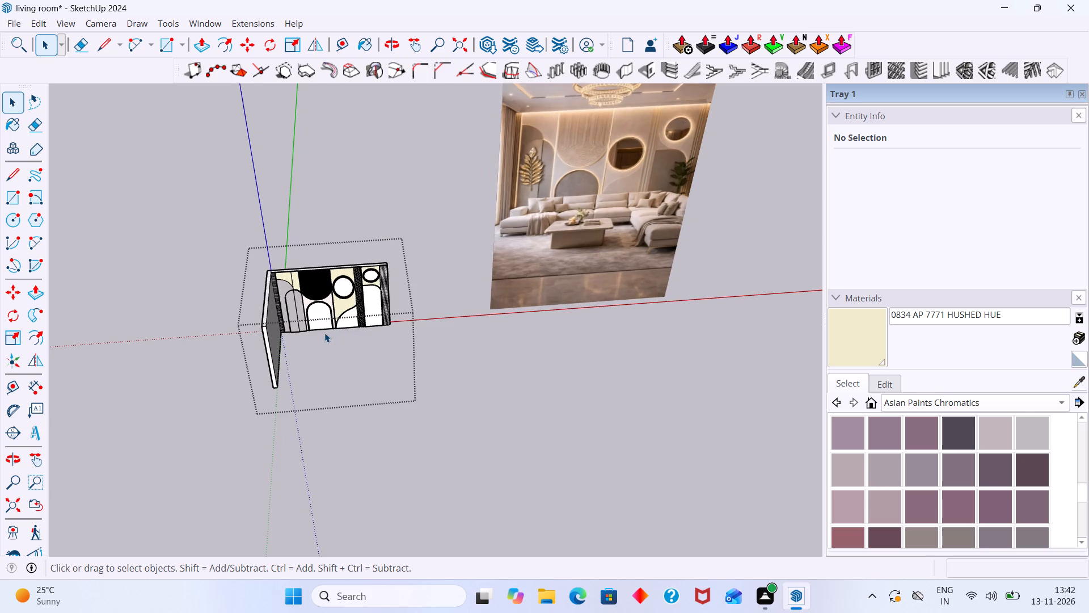
scroll(324, 333, up, 3)
middle_drag(313, 313, 280, 392)
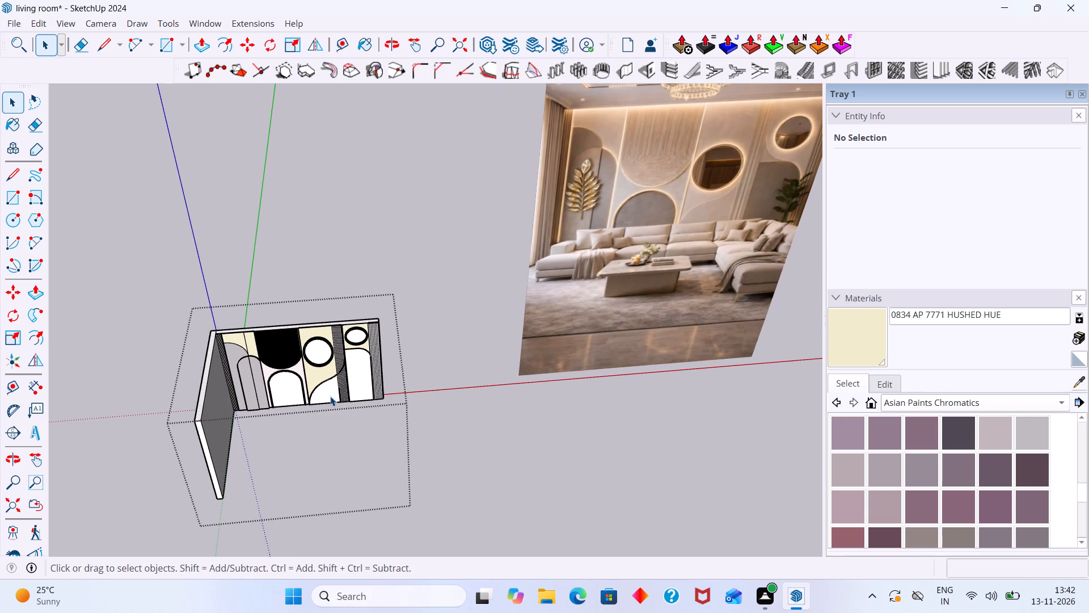
Paint the tall curved face below the small circle with 1370 AP K054 Smoked Mauve-N sampled from the left arch, and leave the editing mode.
scroll(361, 377, up, 5)
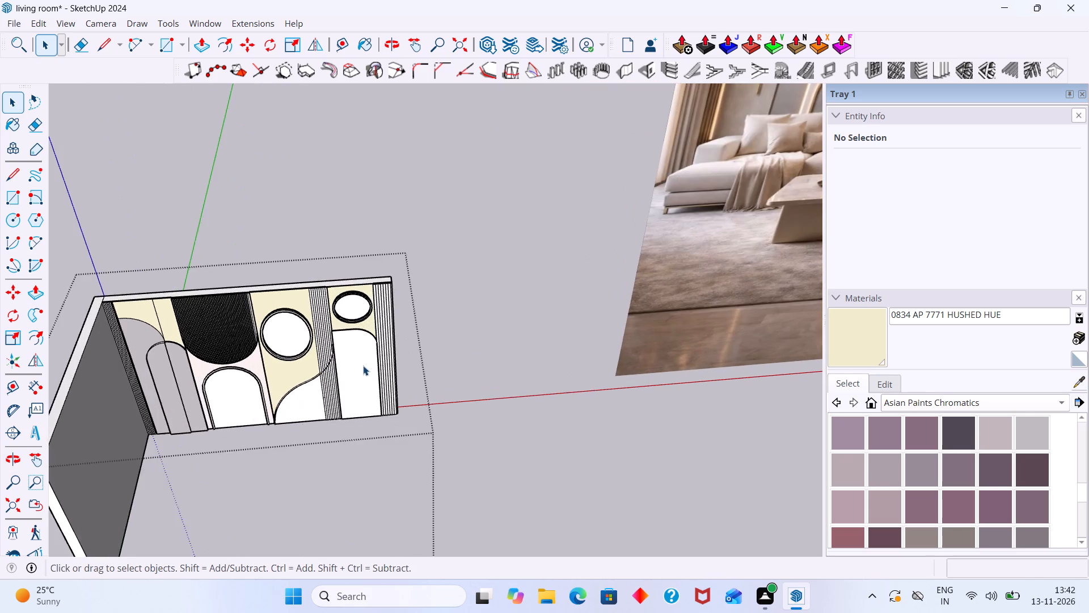
double_click(363, 366)
scroll(363, 366, up, 2)
click(363, 366)
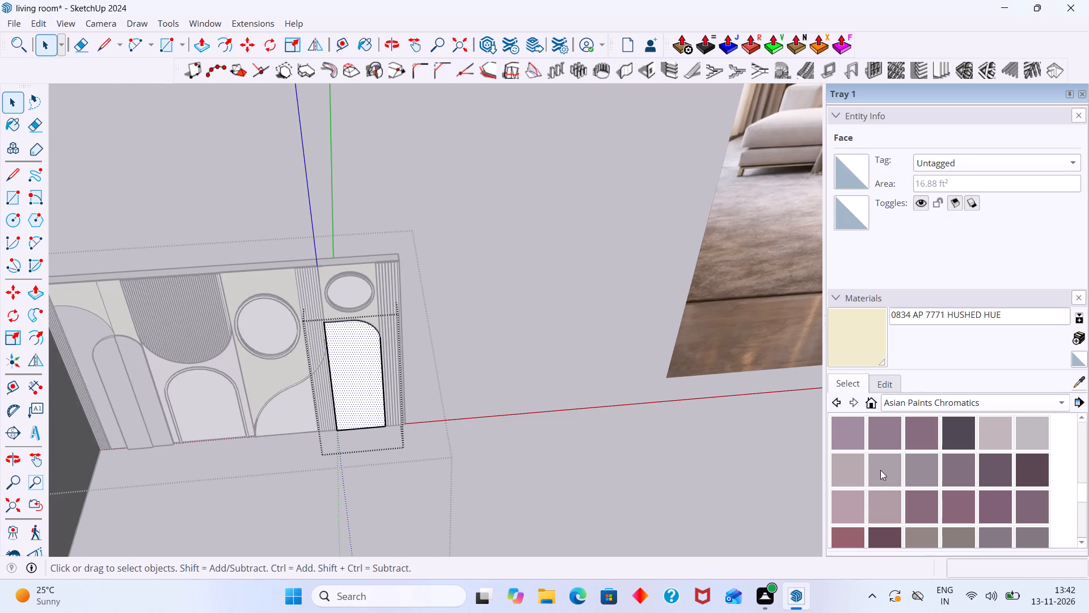
click(1076, 384)
click(122, 384)
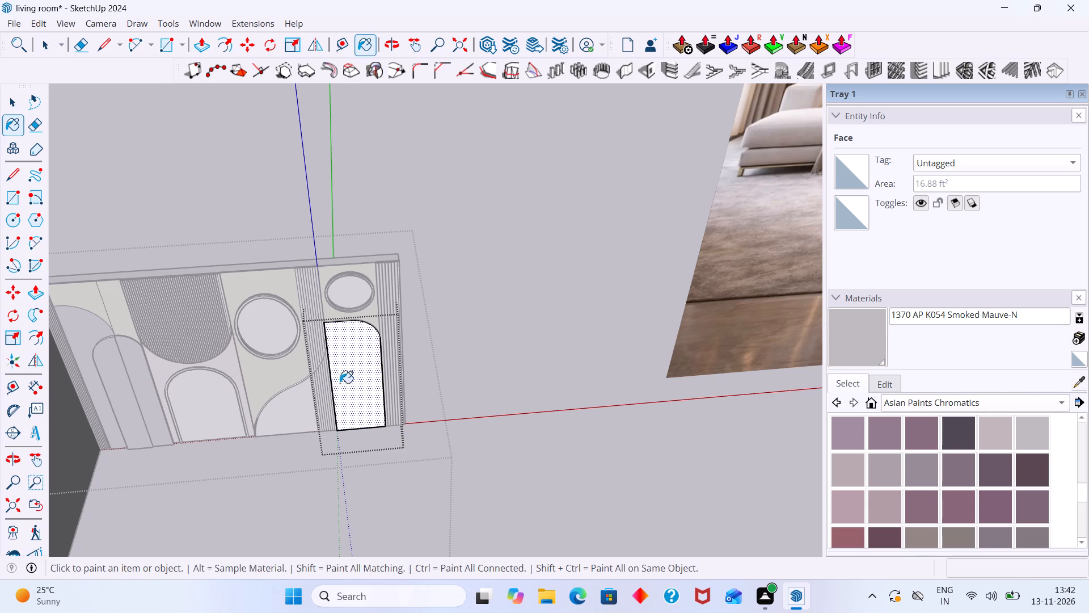
click(355, 379)
key(space)
click(472, 326)
Look through the Asian Paints Chromatics shades for a beige matching the wall background in the reference photo.
scroll(461, 325, down, 16)
shift+middle_drag(475, 325, 428, 325)
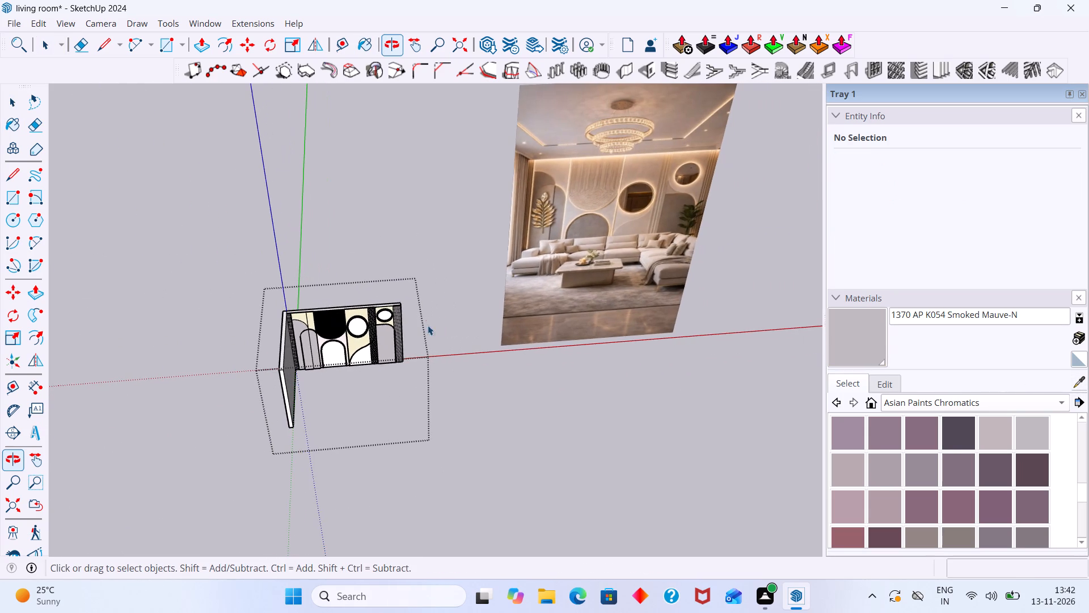
shift+middle_drag(428, 325, 432, 325)
scroll(377, 368, up, 2)
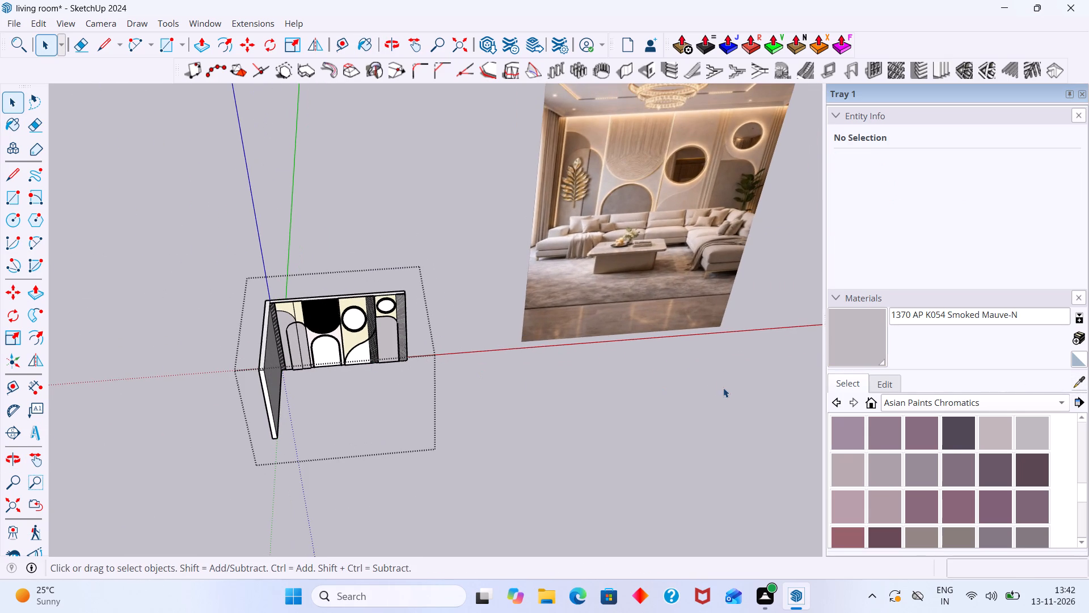
scroll(977, 469, down, 5)
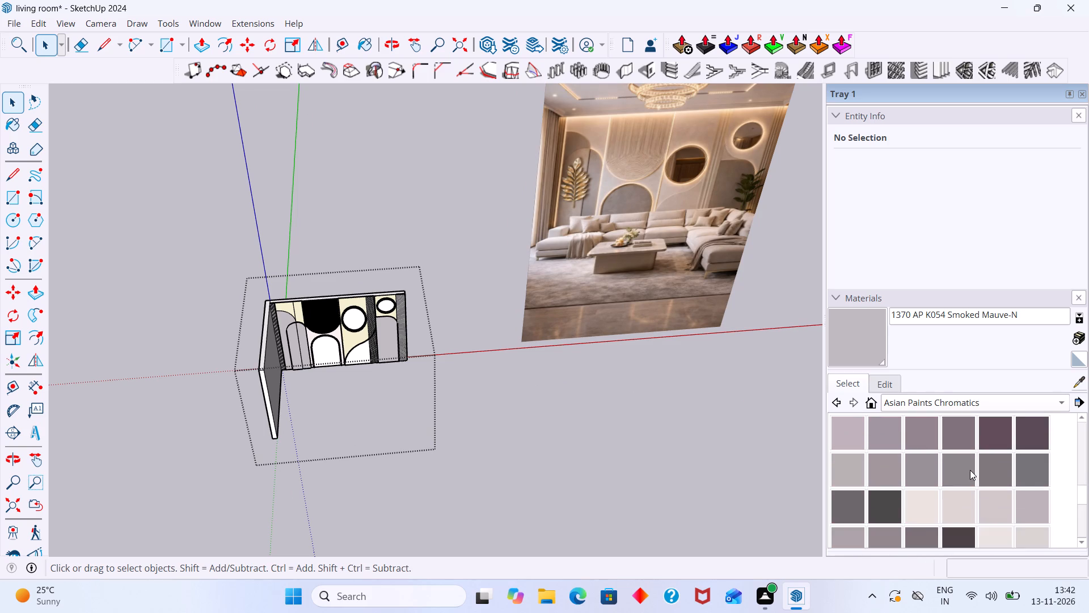
scroll(970, 470, down, 15)
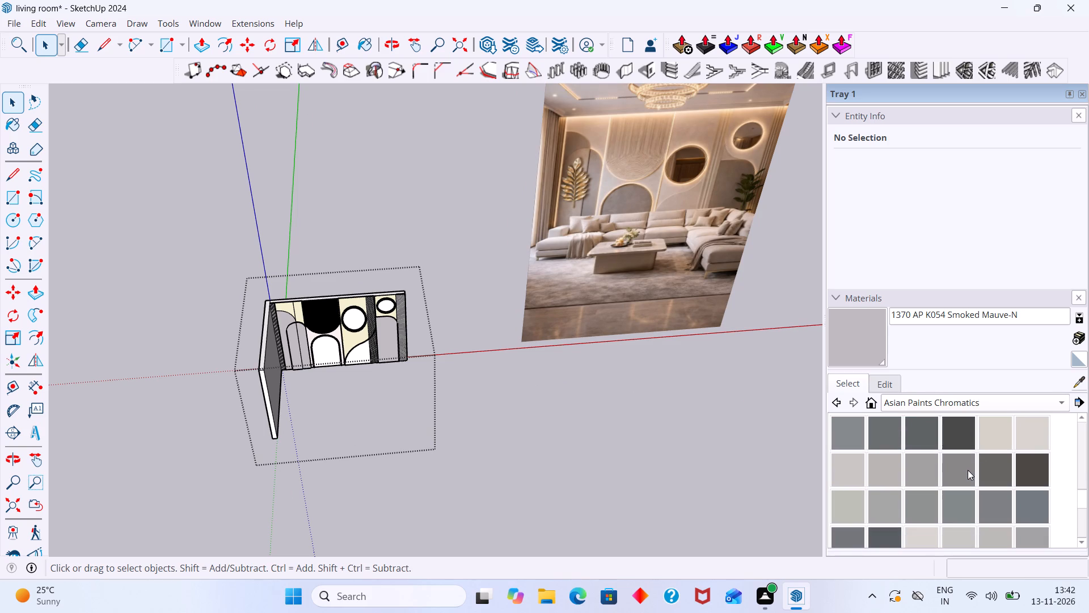
scroll(955, 456, down, 11)
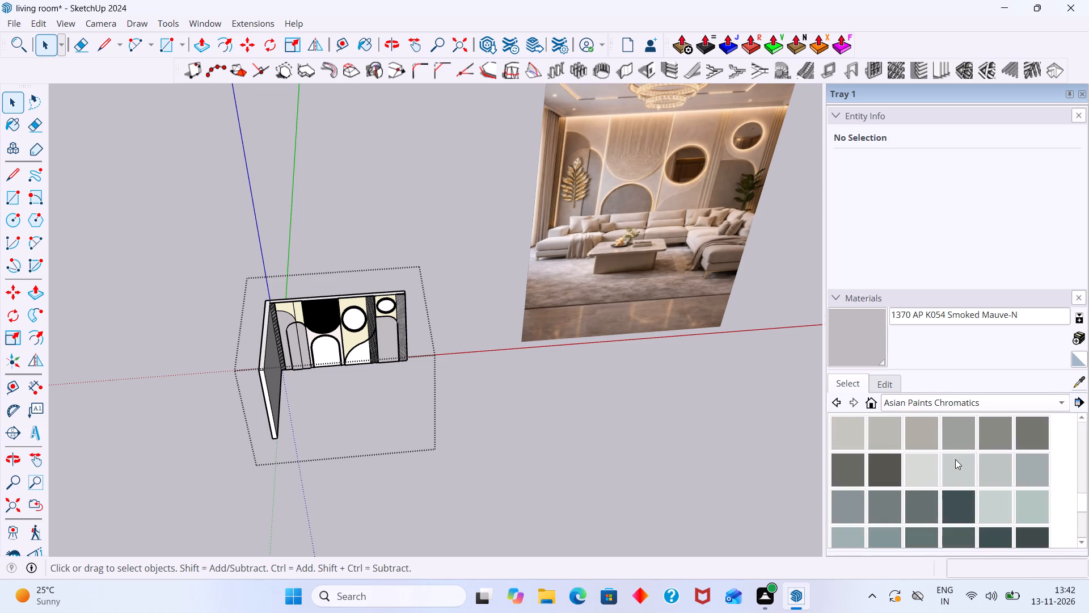
scroll(955, 459, down, 16)
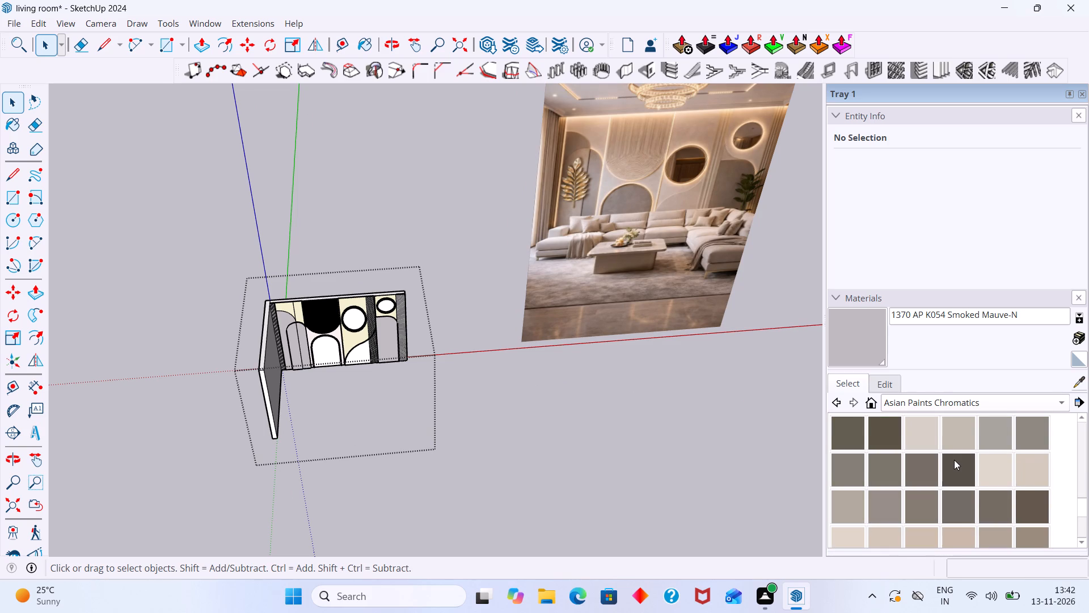
scroll(954, 460, up, 1)
scroll(954, 460, down, 6)
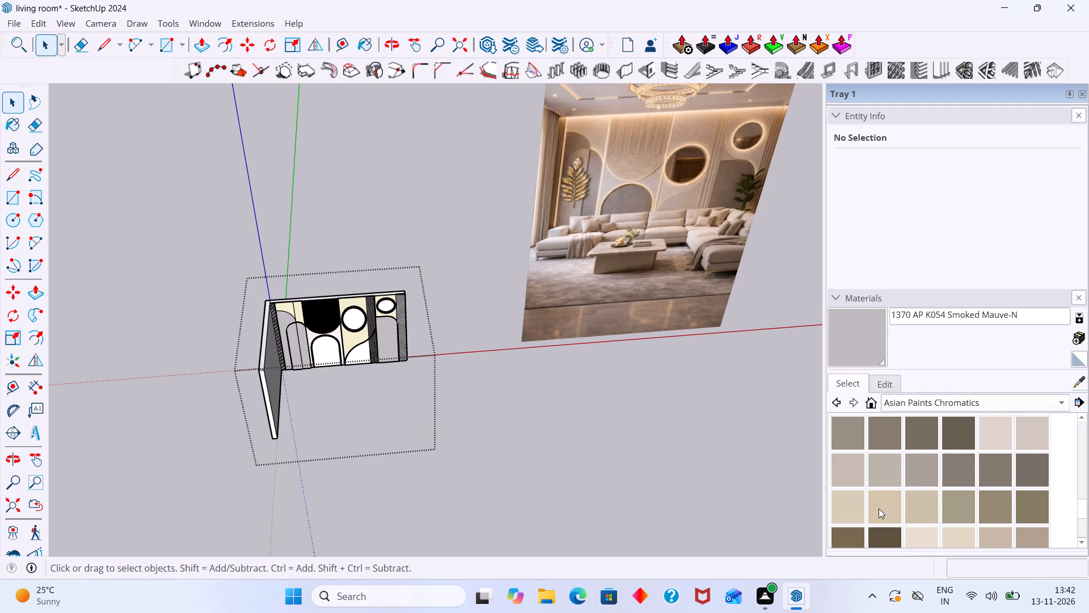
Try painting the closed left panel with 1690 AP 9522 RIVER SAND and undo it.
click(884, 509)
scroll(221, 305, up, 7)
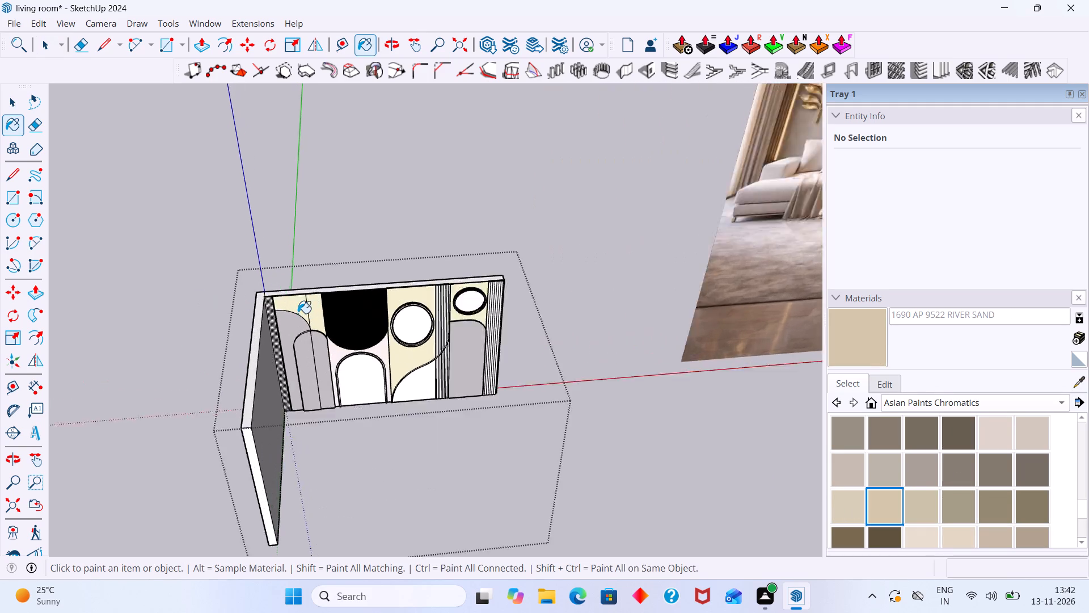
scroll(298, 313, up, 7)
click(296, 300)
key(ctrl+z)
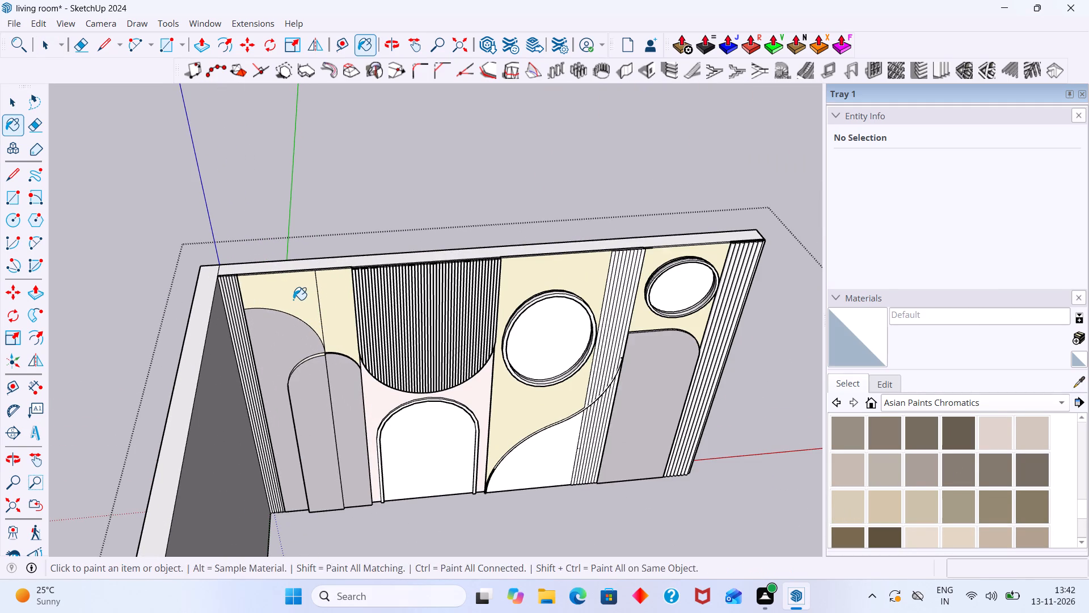
Open the left arched panel and paint both upper background faces above the arches with 1690 AP 9522 RIVER SAND.
key(space)
click(293, 300)
double_click(296, 300)
click(301, 298)
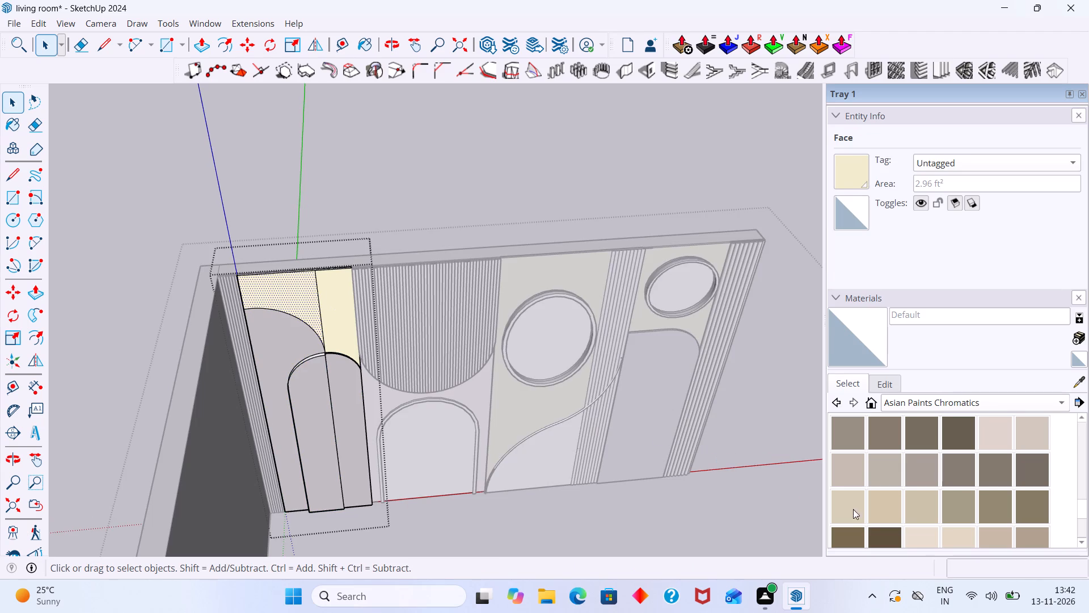
click(885, 513)
click(312, 294)
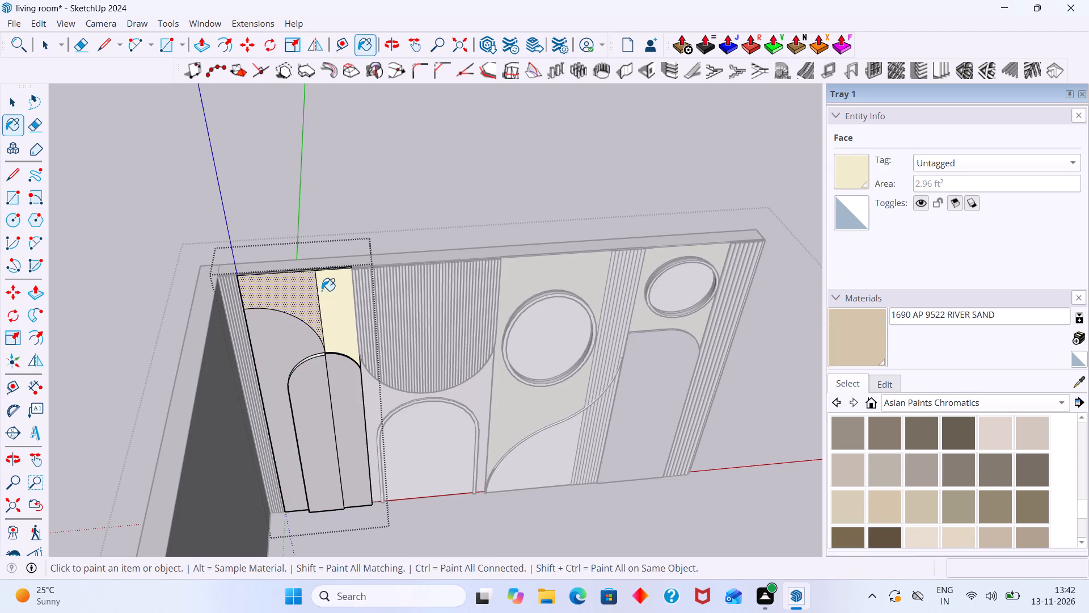
click(321, 291)
scroll(377, 324, up, 14)
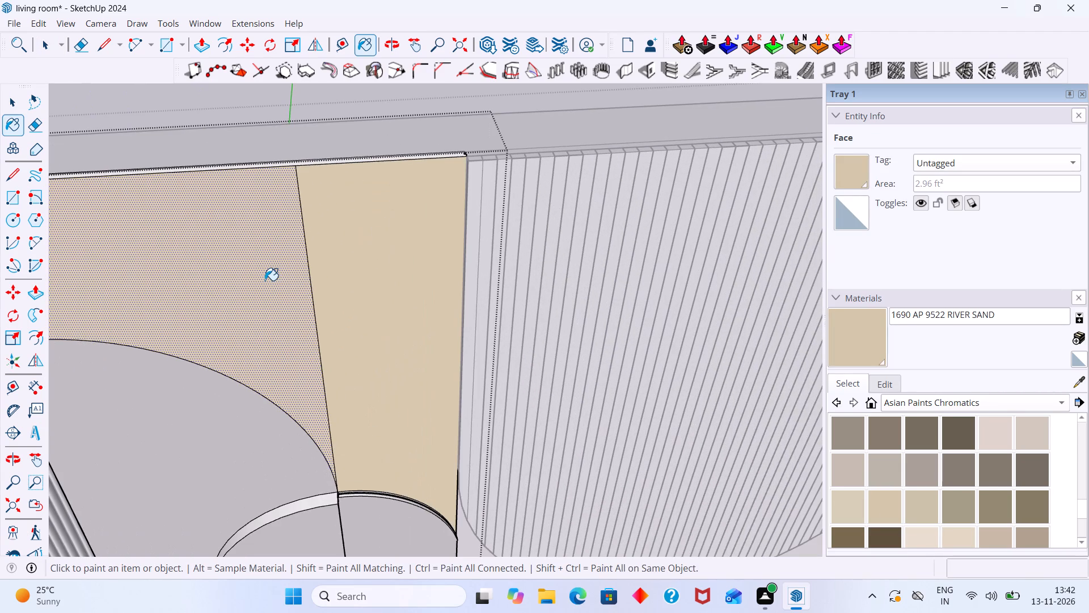
Open the panel with the large circle and paint its background face with 1690 AP 9522 RIVER SAND.
scroll(396, 397, down, 10)
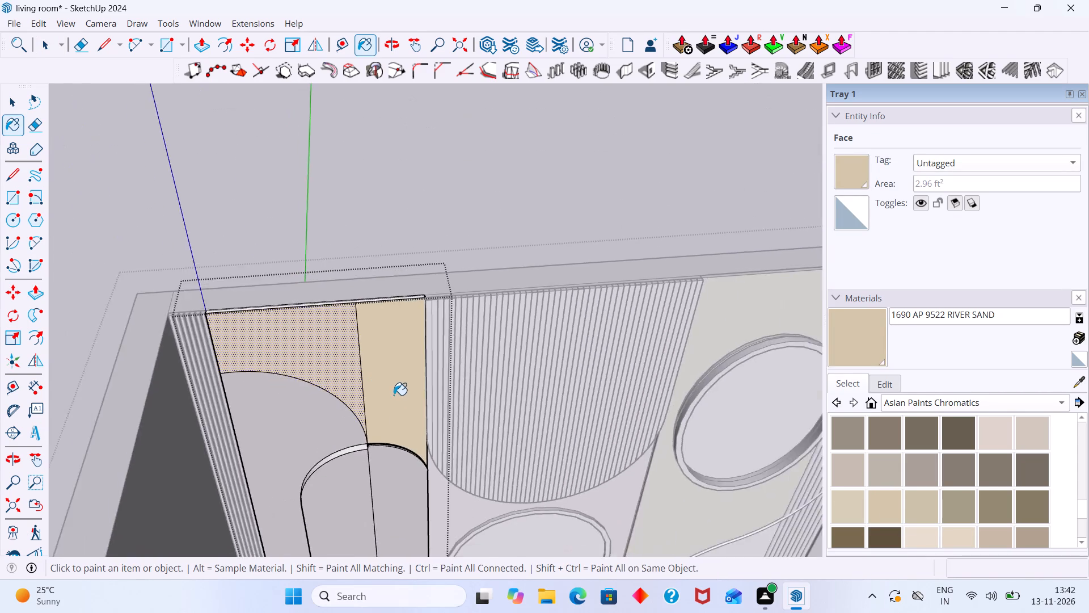
scroll(394, 395, down, 2)
key(space)
double_click(628, 351)
click(626, 348)
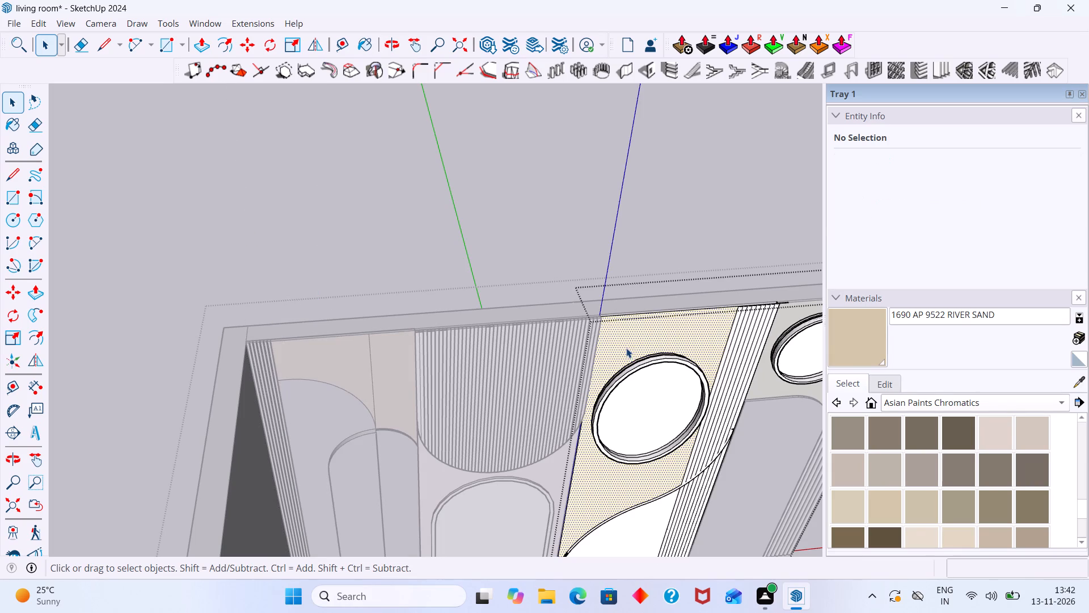
click(868, 351)
click(670, 331)
scroll(670, 330, down, 2)
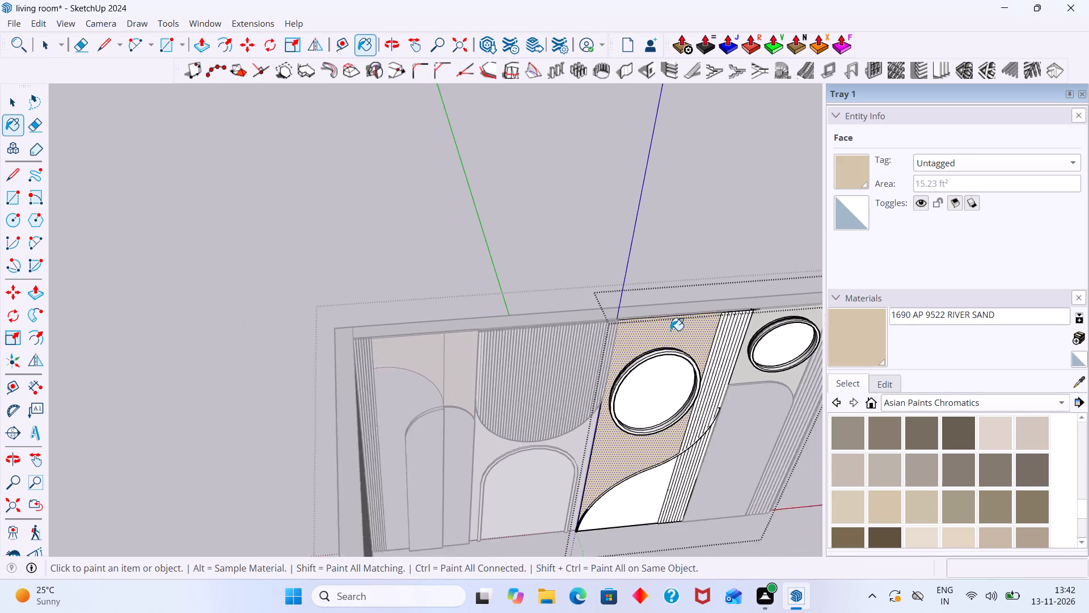
scroll(670, 330, down, 2)
Leave the large-circle panel's editing mode and paint the background face around the small circle with 1690 AP 9522 RIVER SAND.
shift+middle_drag(668, 330, 482, 316)
key(space)
click(575, 312)
scroll(568, 307, up, 5)
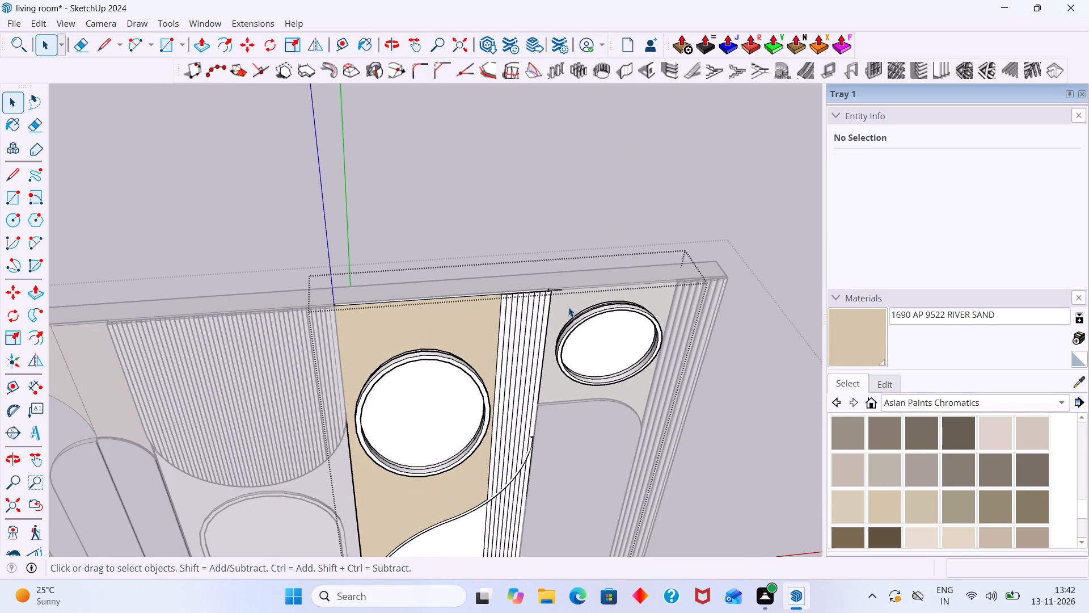
double_click(568, 307)
click(731, 220)
scroll(572, 329, up, 3)
click(563, 300)
scroll(562, 299, up, 2)
click(846, 347)
click(575, 306)
scroll(578, 300, down, 2)
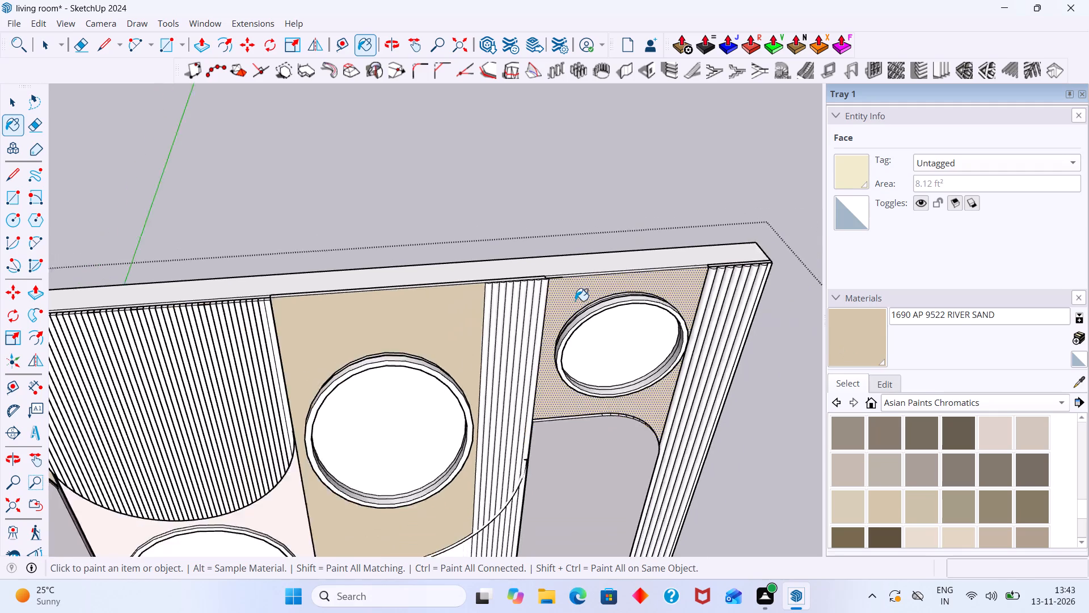
Leave the small-circle panel's editing mode and compare the painted wall with the reference photo.
scroll(575, 301, down, 9)
key(space)
click(637, 243)
scroll(637, 243, down, 3)
shift+middle_drag(620, 242, 563, 230)
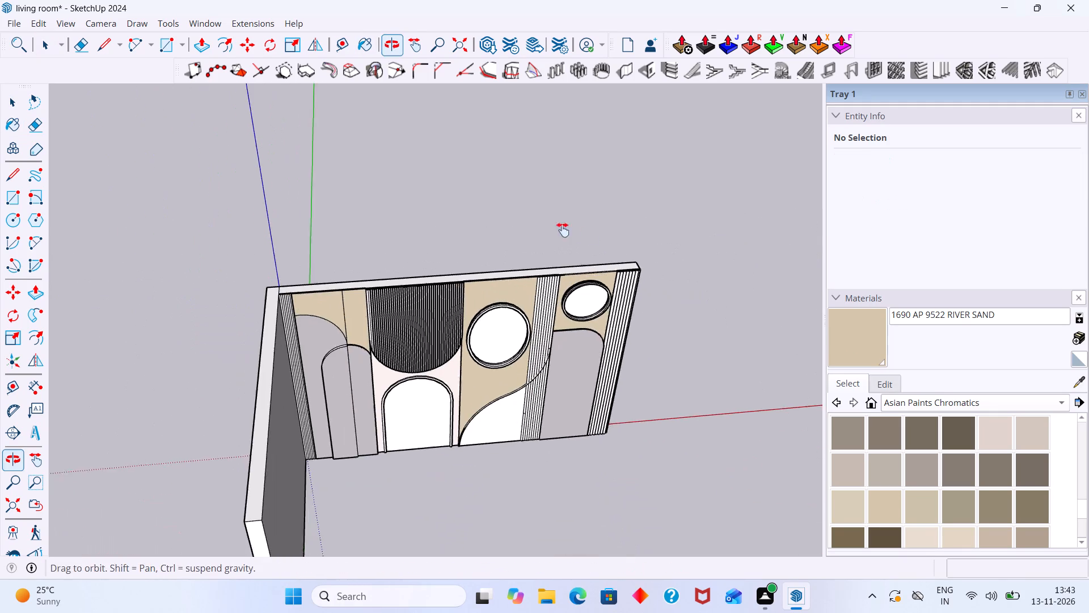
shift+middle_drag(563, 230, 546, 228)
scroll(541, 228, down, 15)
shift+middle_drag(540, 238, 463, 380)
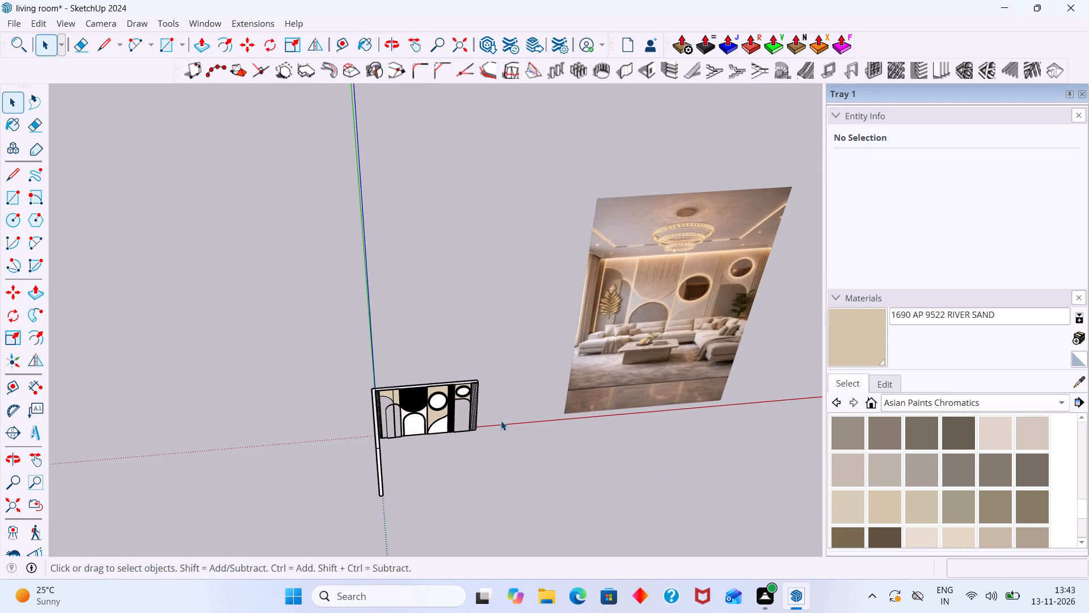
middle_drag(508, 414, 521, 360)
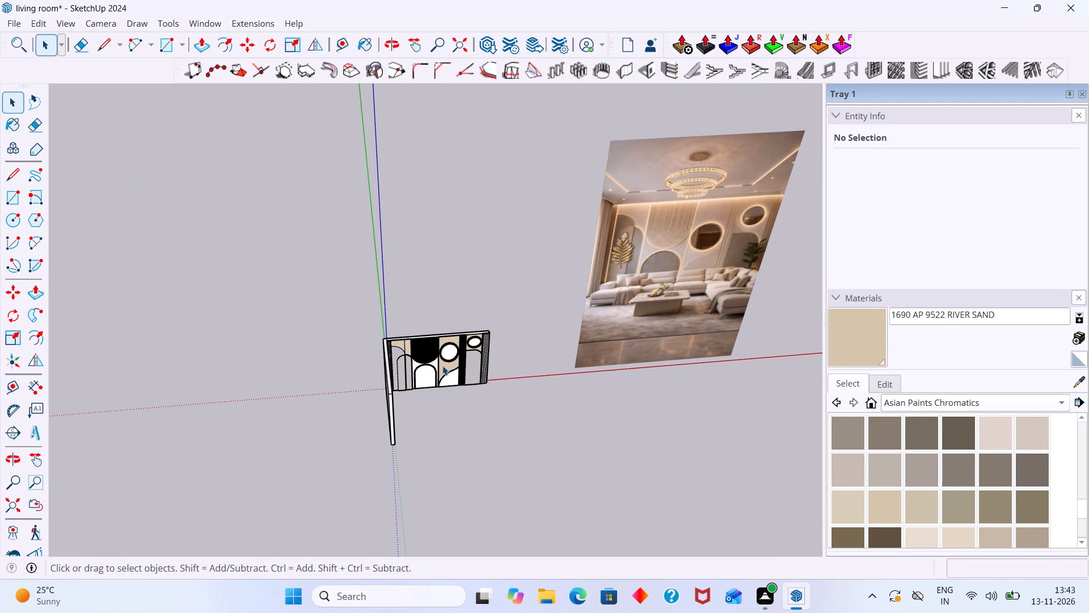
Open the central panel, sample 1370 AP K054 Smoked Mauve-N from the left arch, paint the central arch's inner face, and exit the panel.
scroll(424, 384, up, 16)
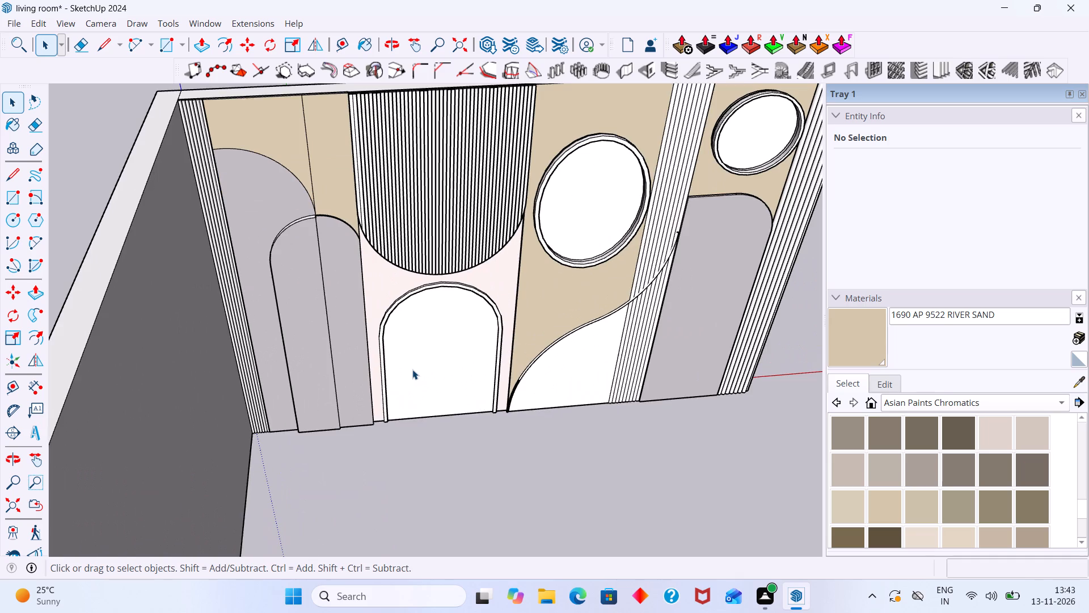
double_click(412, 370)
click(407, 379)
double_click(412, 380)
scroll(421, 390, up, 1)
click(421, 390)
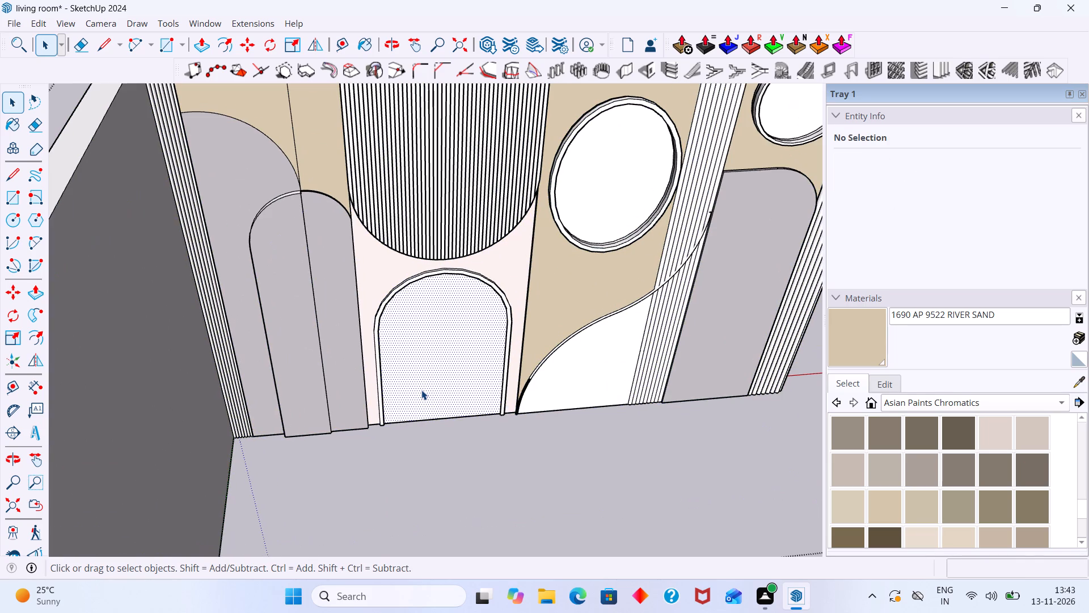
click(1076, 382)
click(233, 220)
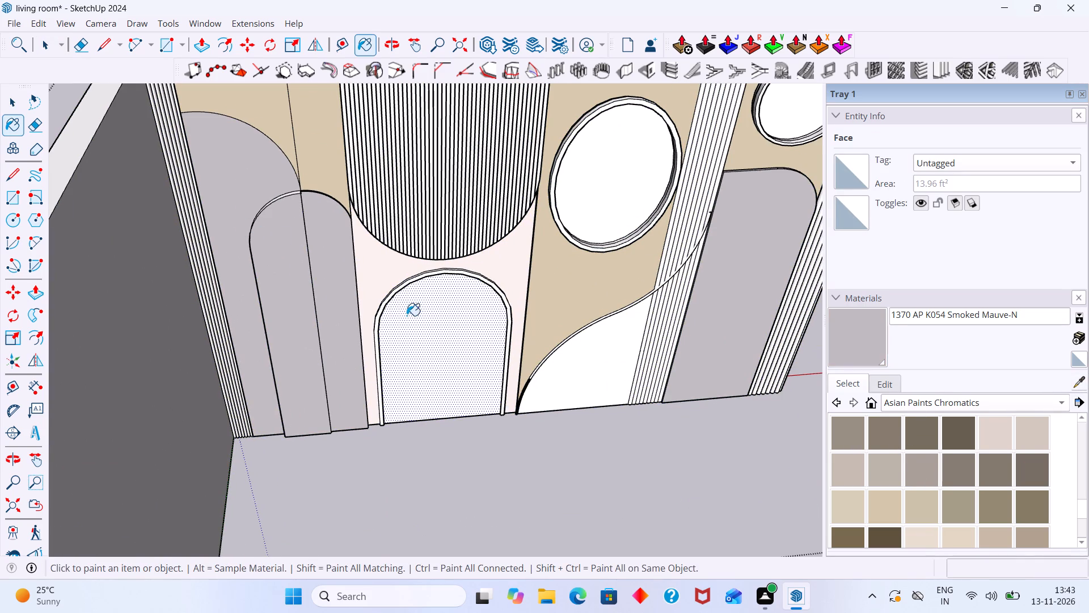
click(408, 316)
scroll(408, 316, down, 17)
middle_drag(406, 324, 339, 367)
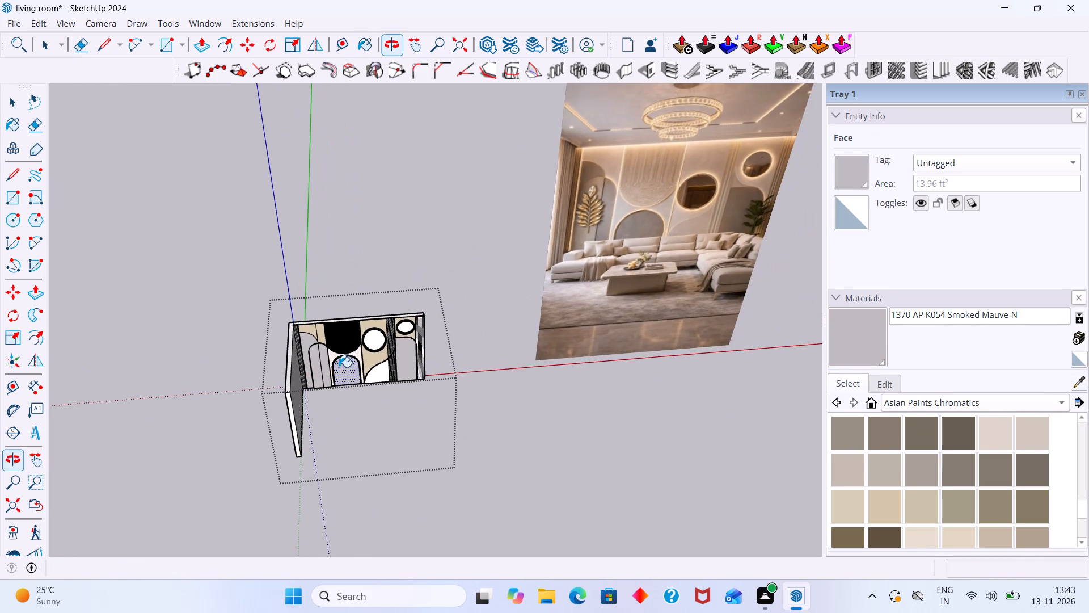
key(space)
click(513, 264)
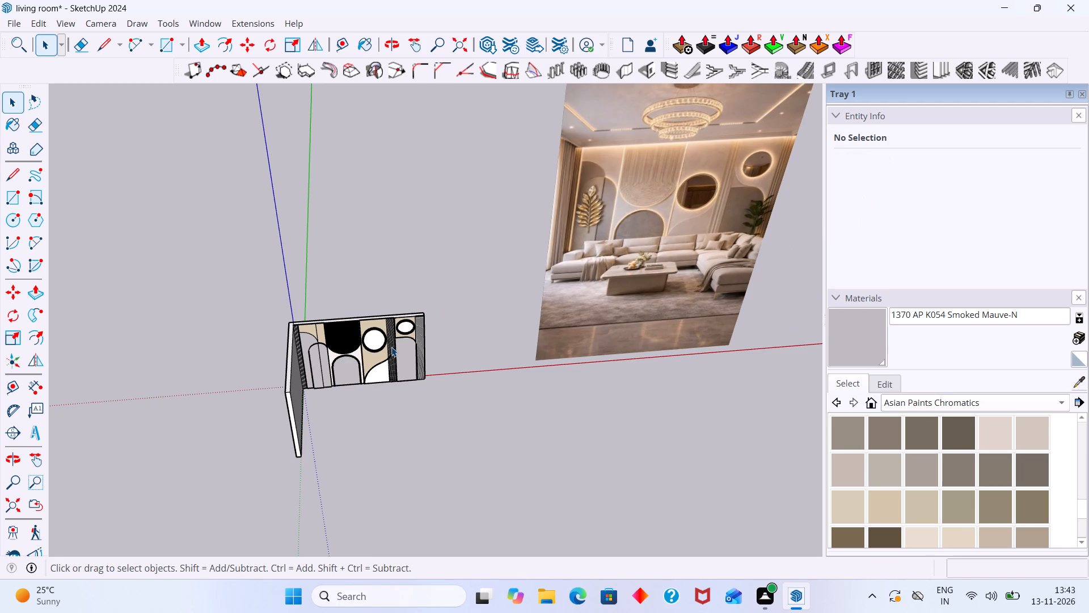
Open the large-circle panel, sample 1690 AP 9522 RIVER SAND from its background, and paint the face below the curved trim.
scroll(392, 375, up, 9)
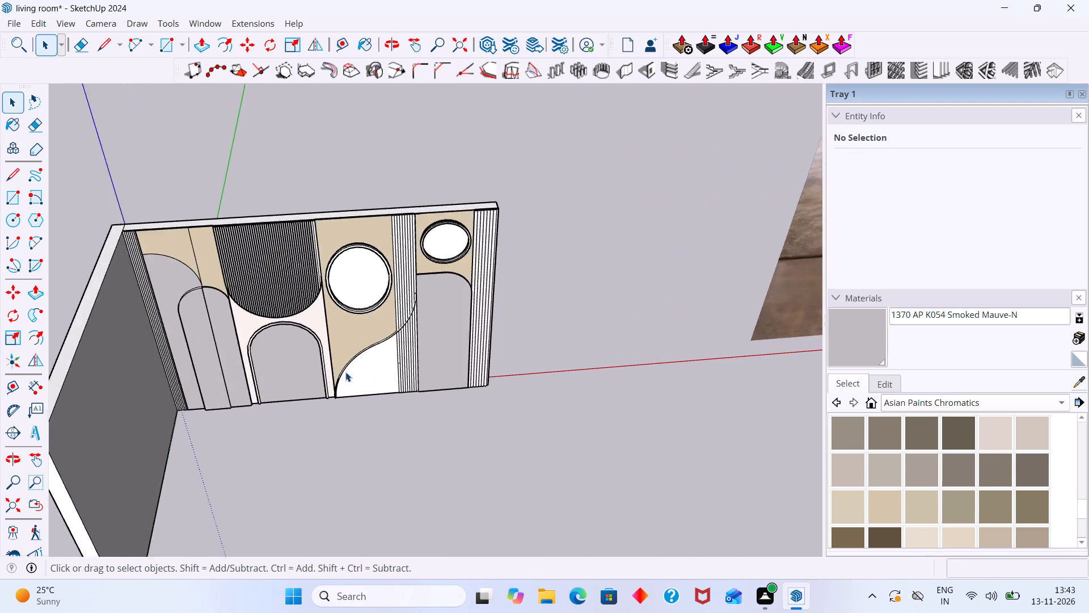
scroll(345, 372, up, 15)
scroll(316, 387, up, 9)
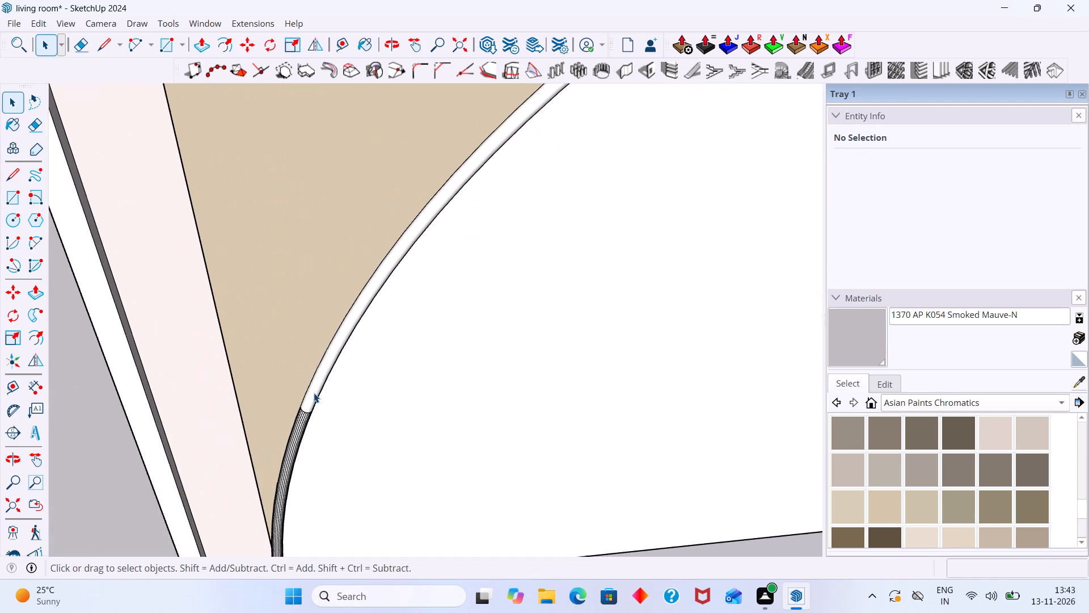
double_click(382, 407)
click(399, 410)
double_click(399, 410)
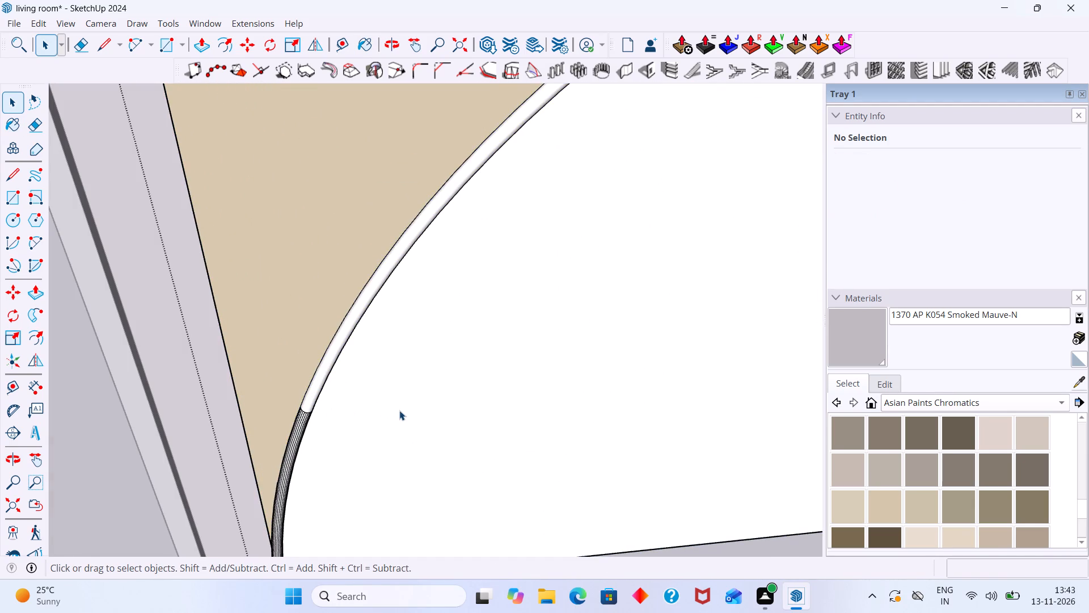
click(425, 410)
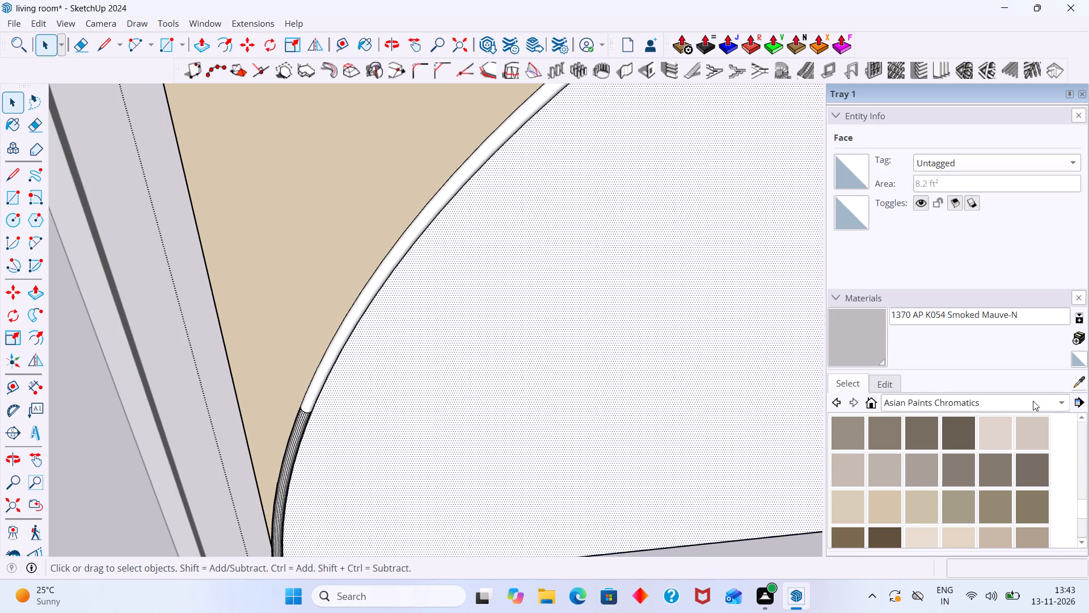
click(1073, 380)
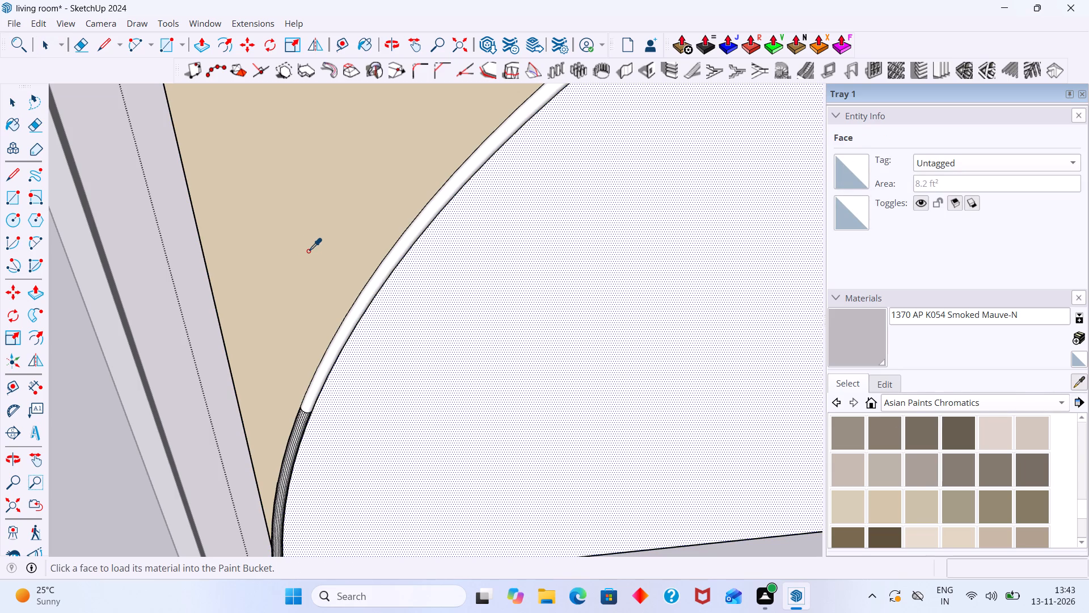
click(308, 251)
click(548, 325)
Paint the smooth upper length of the curved trim with 1690 AP 9522 RIVER SAND.
scroll(541, 317, down, 20)
scroll(541, 317, down, 2)
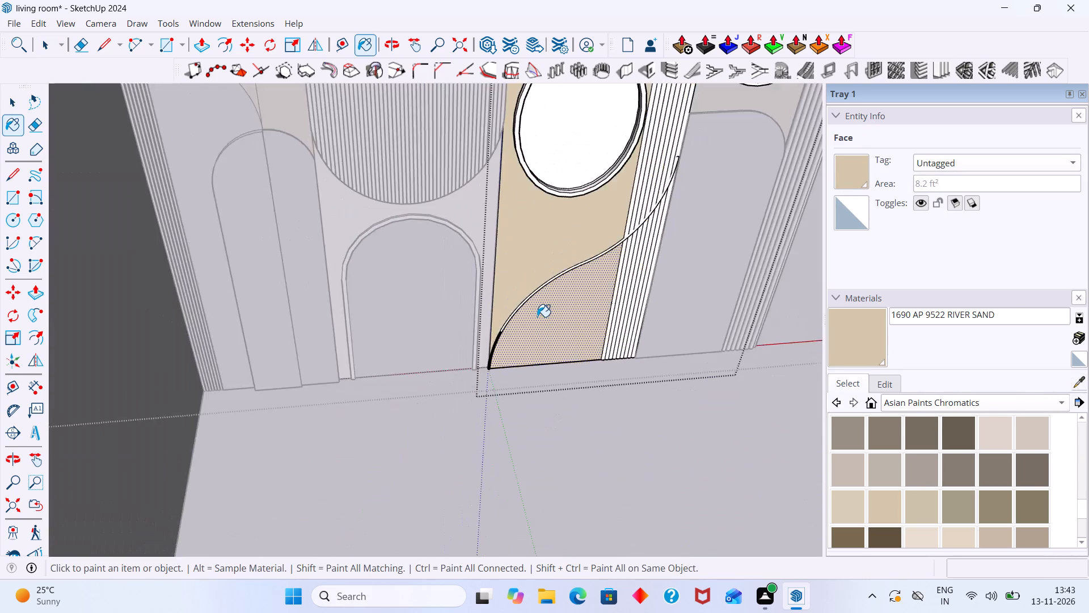
scroll(537, 317, down, 5)
middle_drag(537, 317, 403, 361)
scroll(421, 352, down, 8)
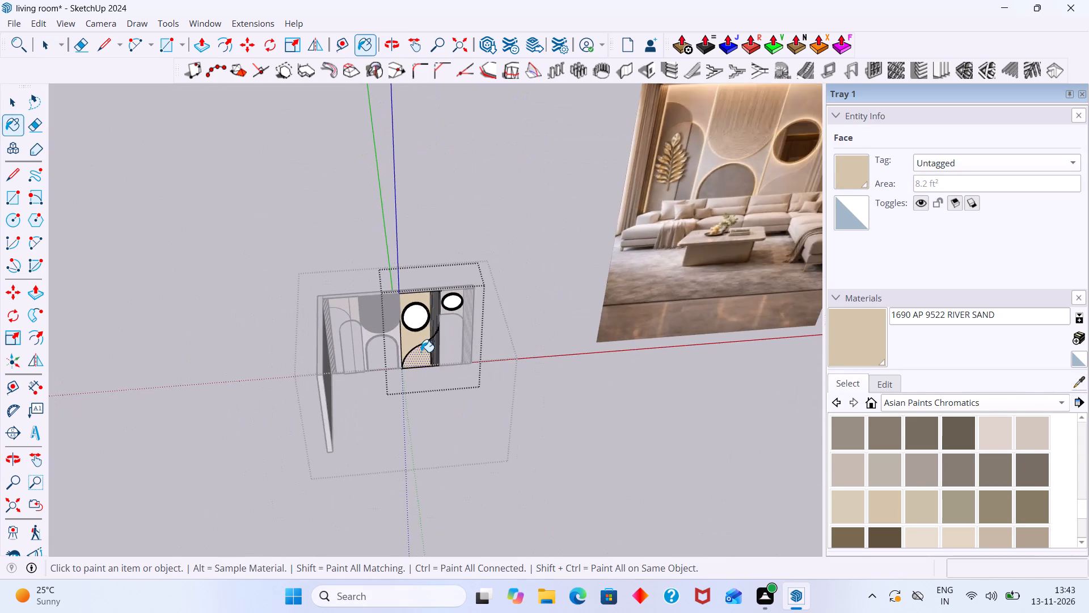
middle_drag(421, 352, 392, 351)
scroll(379, 356, up, 20)
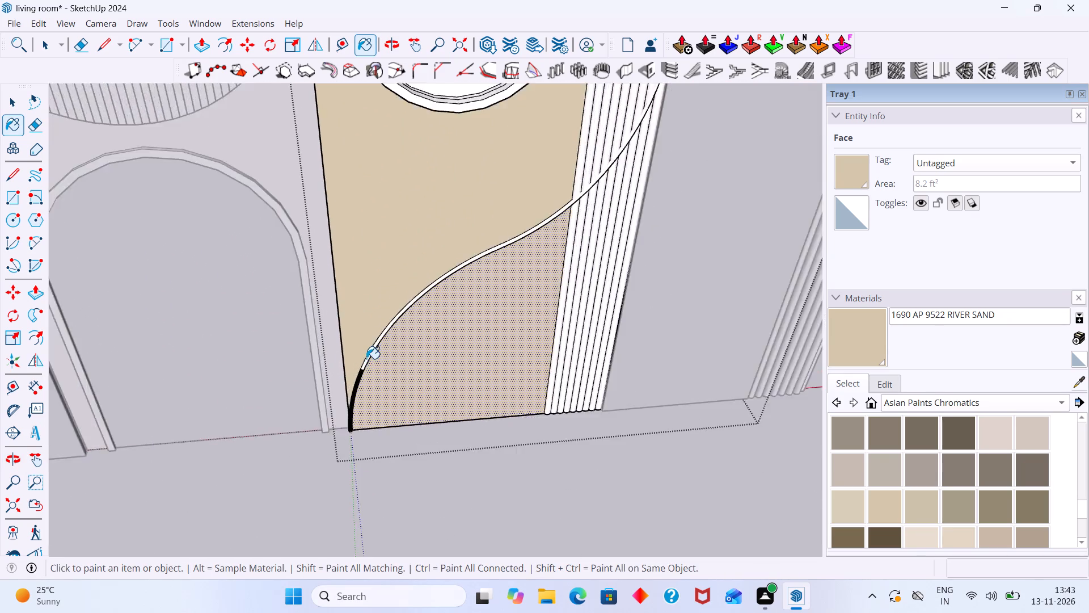
scroll(366, 359, up, 10)
click(372, 356)
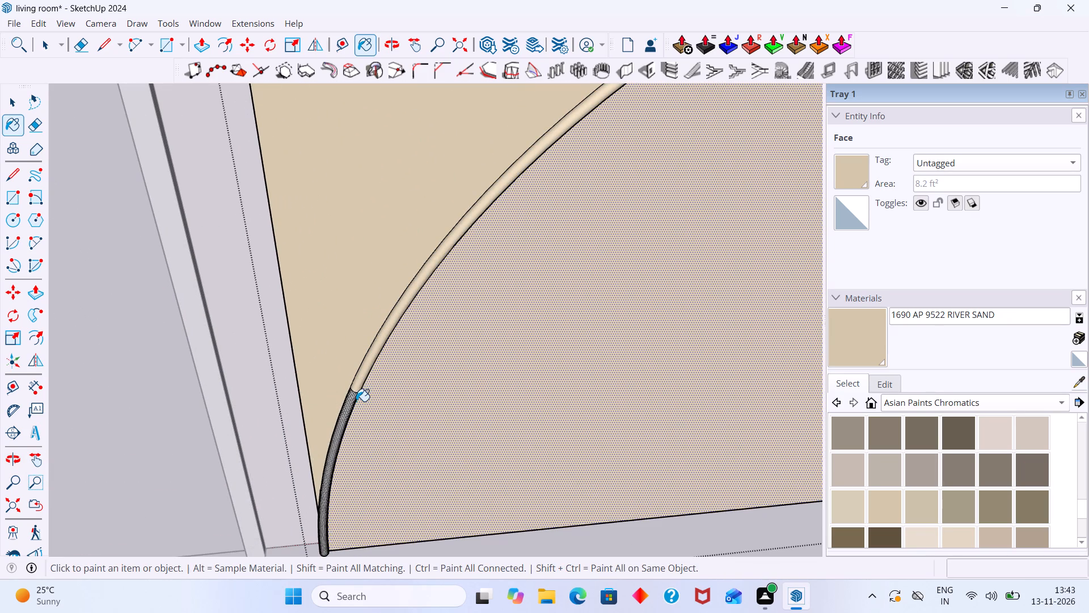
Paint the front facets of the curved trim's lower section one by one with 1690 AP 9522 RIVER SAND.
click(356, 401)
click(349, 402)
scroll(347, 406, up, 12)
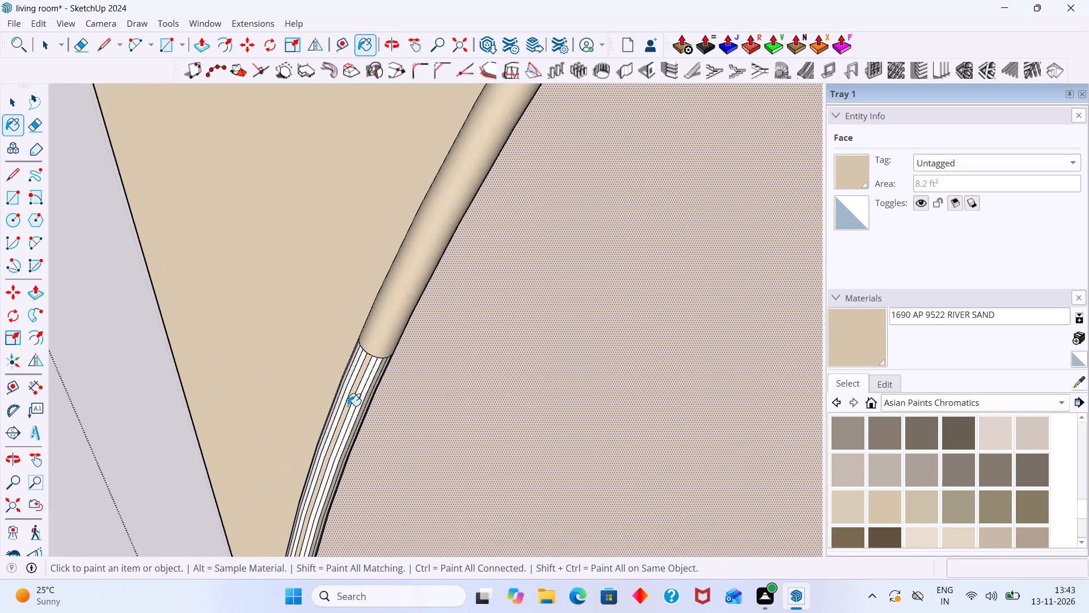
double_click(360, 397)
click(361, 387)
click(366, 379)
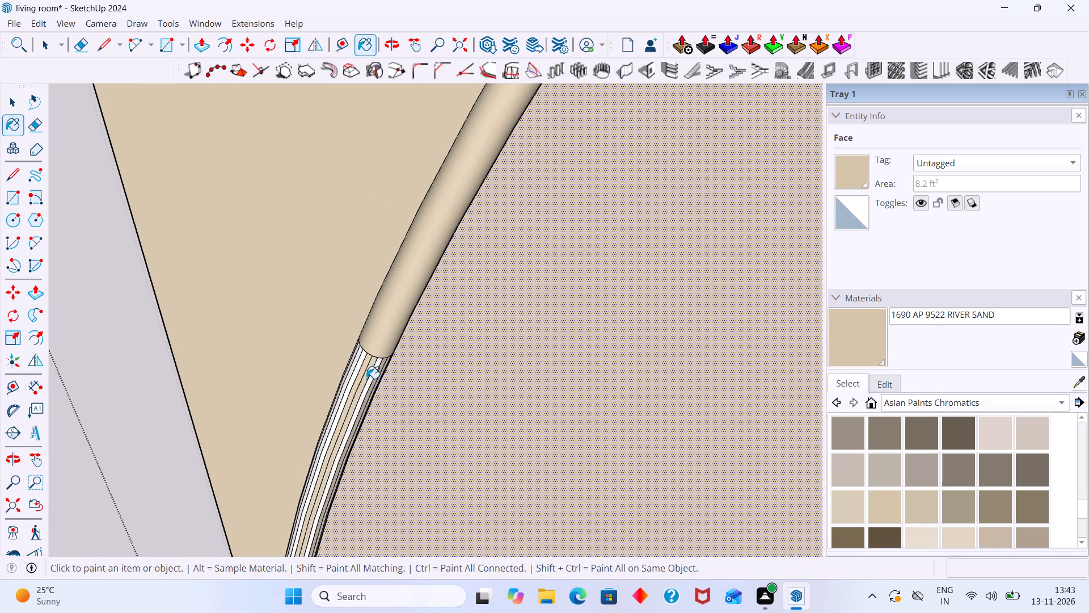
drag(369, 378, 352, 363)
click(364, 364)
triple_click(359, 362)
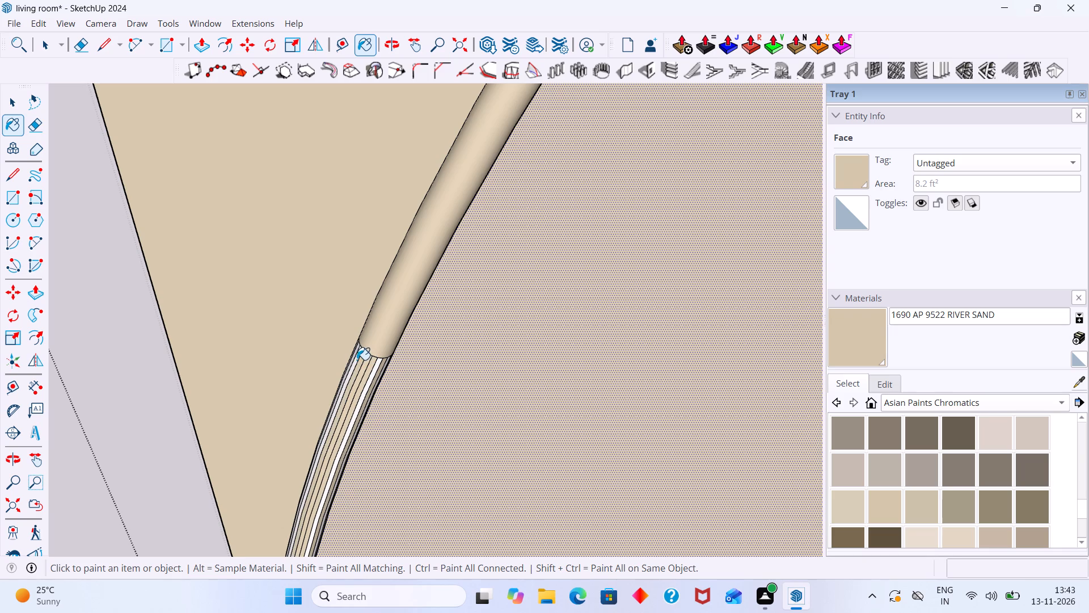
click(357, 360)
triple_click(356, 356)
scroll(354, 353, up, 12)
click(362, 345)
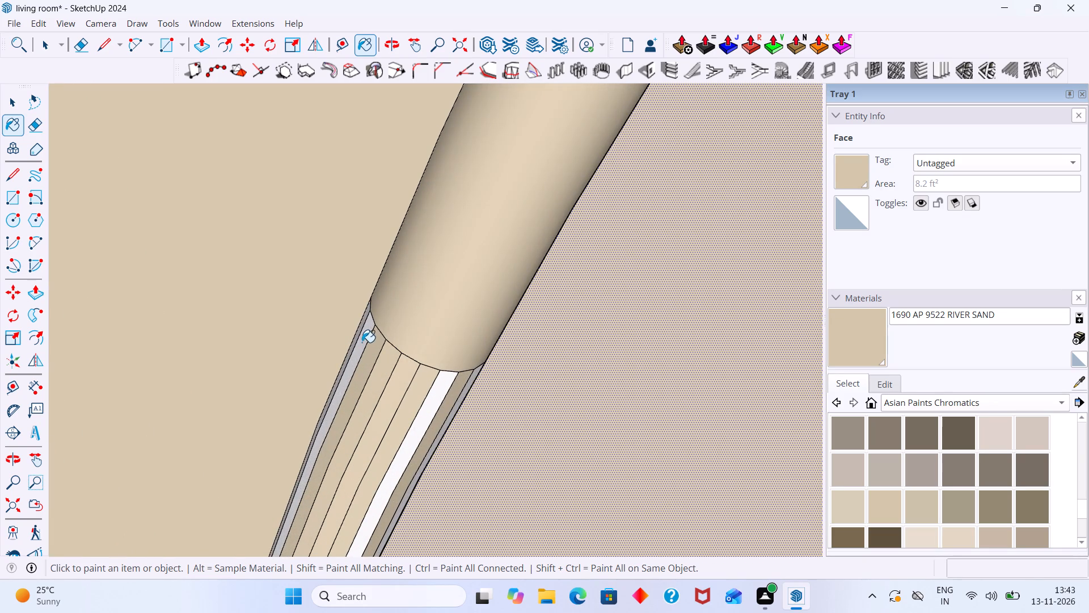
click(354, 333)
click(432, 395)
click(470, 391)
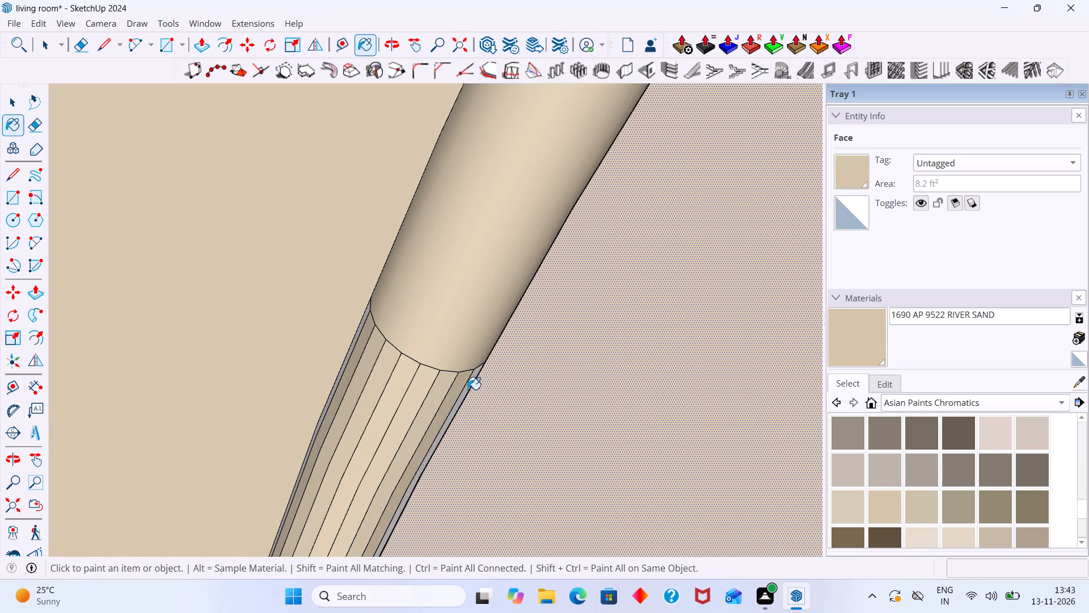
Paint the lower trim section's narrow facets bordering the face below the curve with 1690 AP 9522 RIVER SAND.
scroll(465, 387, down, 1)
scroll(466, 388, up, 1)
middle_drag(466, 388, 395, 356)
scroll(430, 381, up, 3)
click(480, 381)
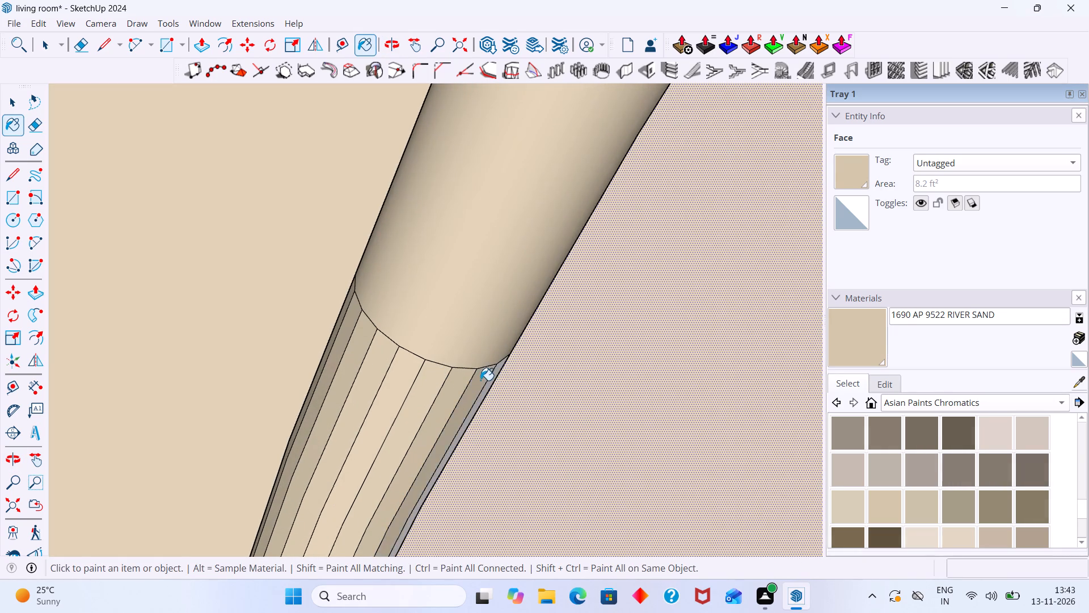
middle_drag(463, 371, 321, 345)
click(489, 408)
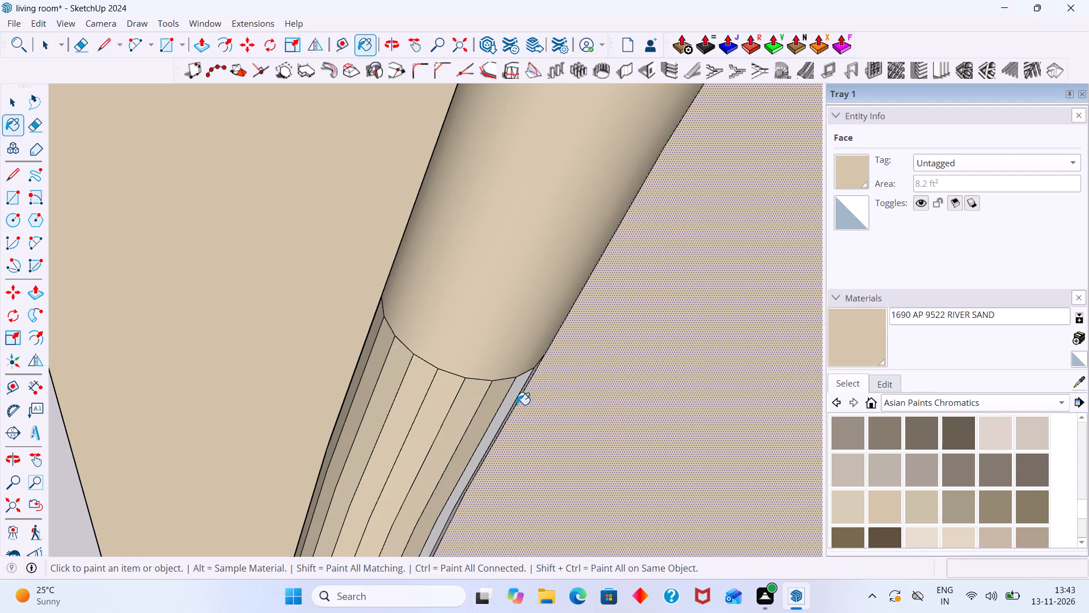
click(517, 405)
click(513, 402)
middle_drag(508, 393, 351, 363)
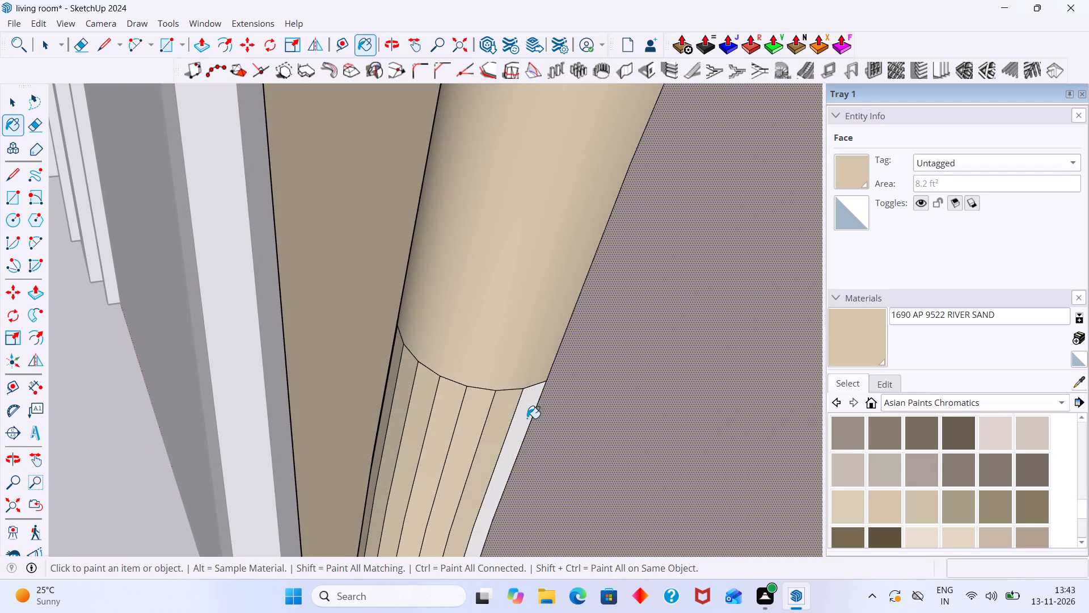
click(527, 418)
Paint the lower trim section's remaining facet beside the upper background with 1690 AP 9522 RIVER SAND and leave the large-circle panel's editing mode.
scroll(521, 413, down, 20)
scroll(521, 413, down, 5)
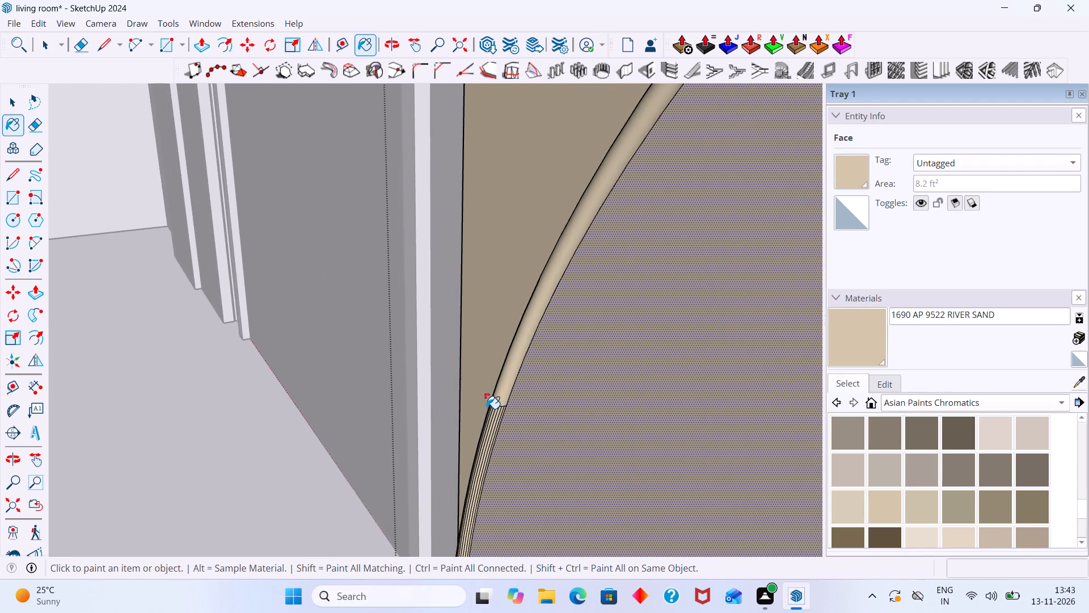
shift+middle_click(533, 294)
scroll(535, 349, down, 8)
shift+middle_drag(499, 419, 568, 326)
middle_drag(572, 336, 788, 448)
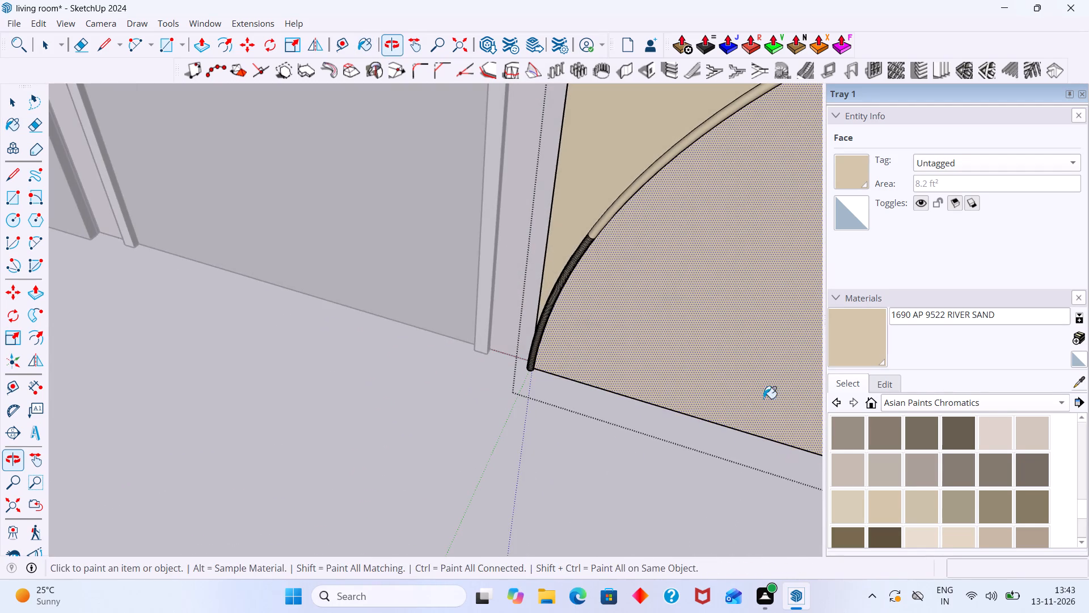
shift+middle_drag(614, 270, 671, 368)
scroll(640, 338, up, 6)
middle_drag(639, 340, 737, 395)
scroll(634, 295, up, 3)
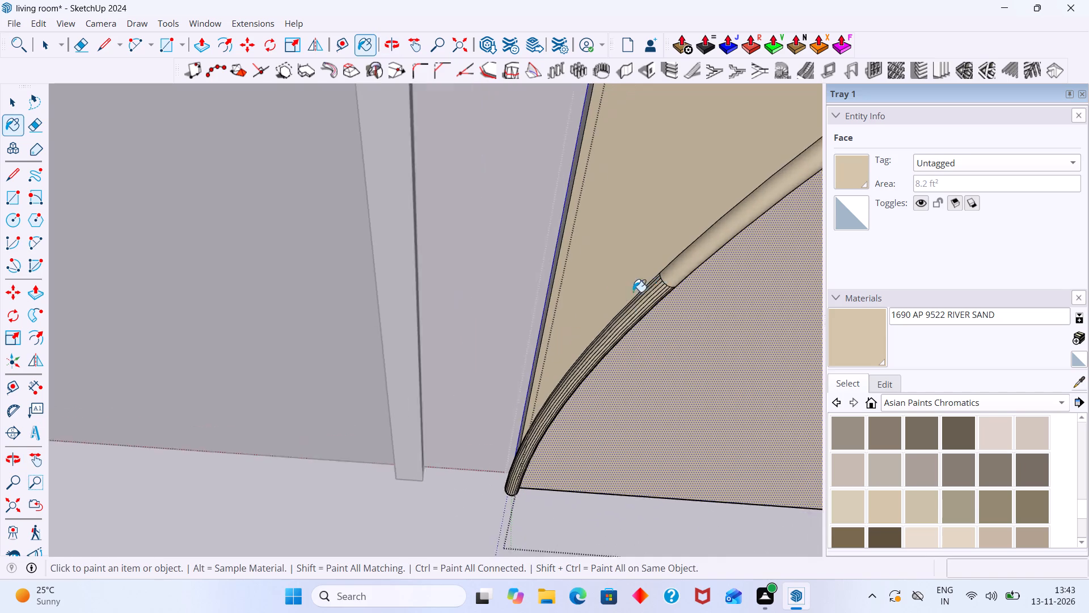
scroll(633, 292, up, 8)
scroll(653, 276, up, 17)
click(630, 291)
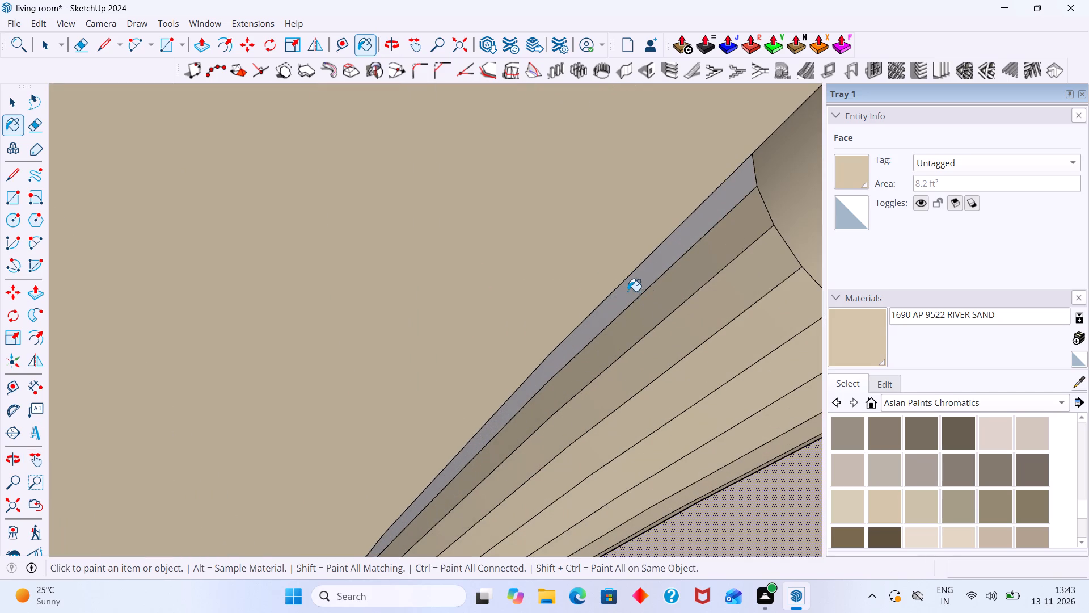
scroll(626, 293, down, 20)
scroll(626, 293, down, 20)
scroll(626, 293, down, 12)
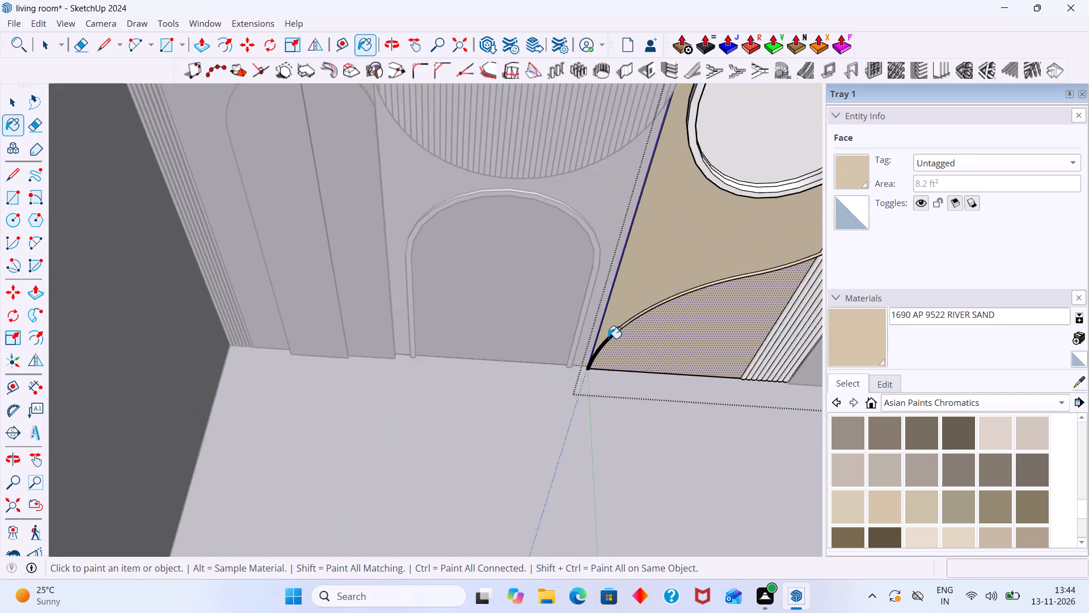
scroll(608, 338, down, 4)
shift+middle_drag(627, 356, 282, 454)
scroll(370, 375, up, 15)
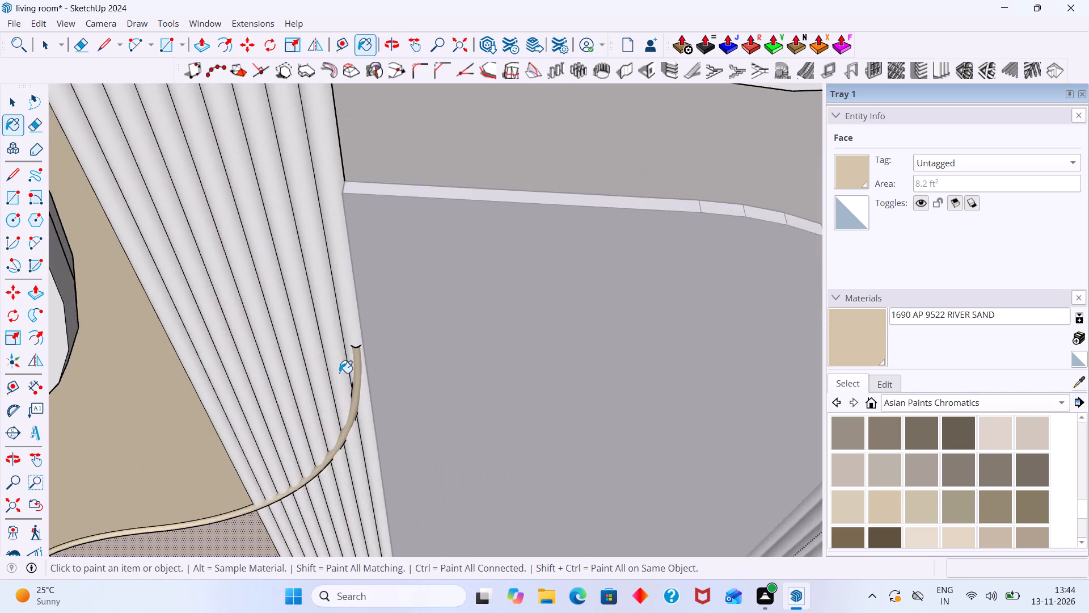
scroll(339, 373, up, 4)
scroll(351, 367, down, 20)
scroll(351, 367, down, 8)
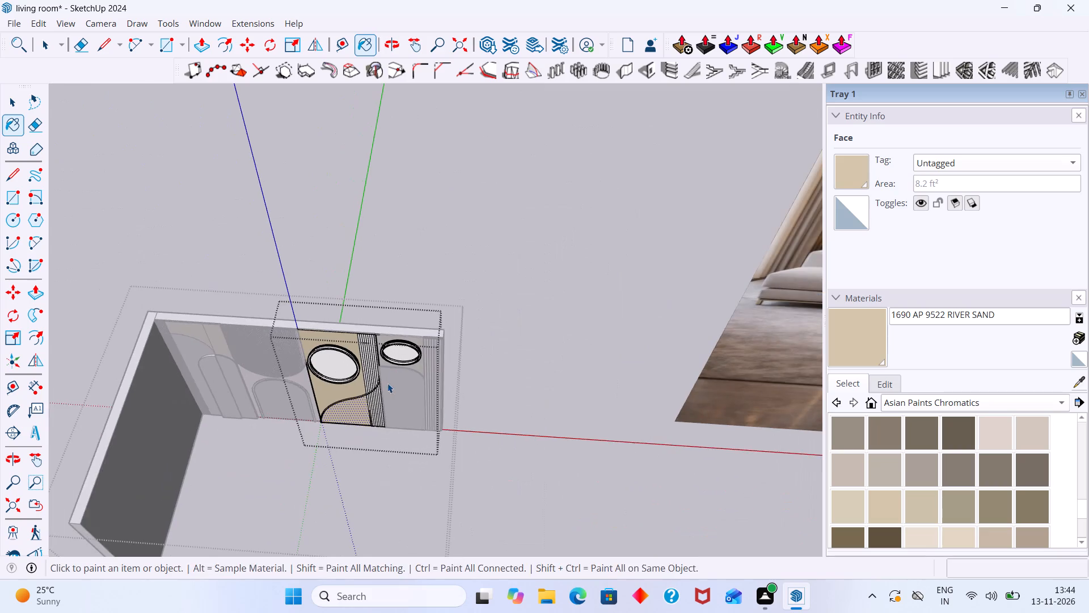
key(space)
click(539, 286)
Compare the colours of the painted wall panels with the reference photo.
scroll(515, 300, down, 4)
middle_drag(503, 321, 560, 238)
scroll(543, 255, down, 3)
shift+middle_drag(542, 291, 227, 397)
scroll(227, 383, down, 2)
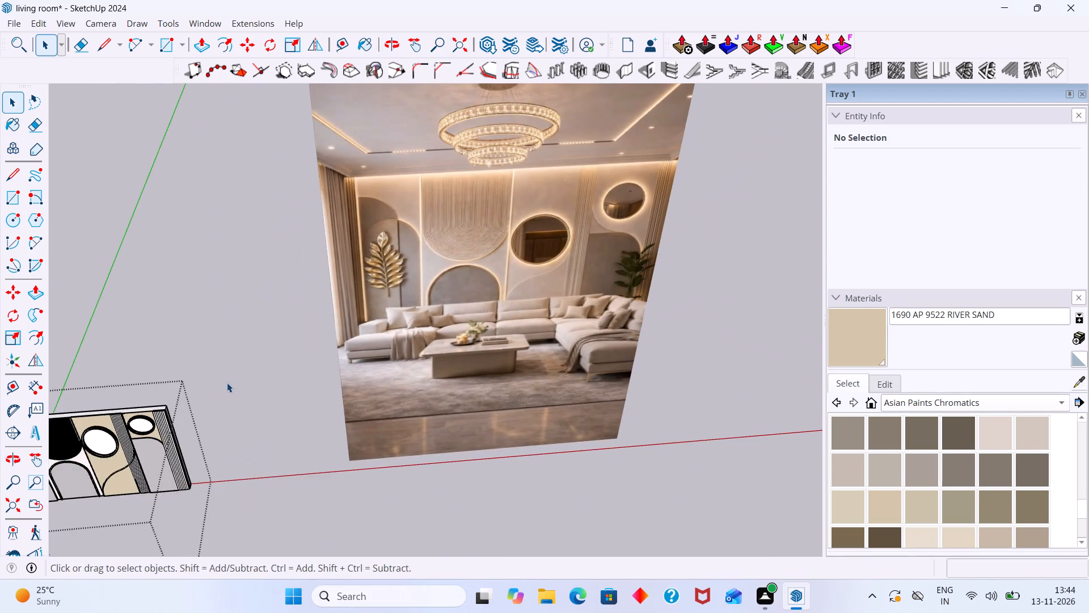
middle_drag(227, 385, 418, 294)
middle_drag(391, 373, 385, 319)
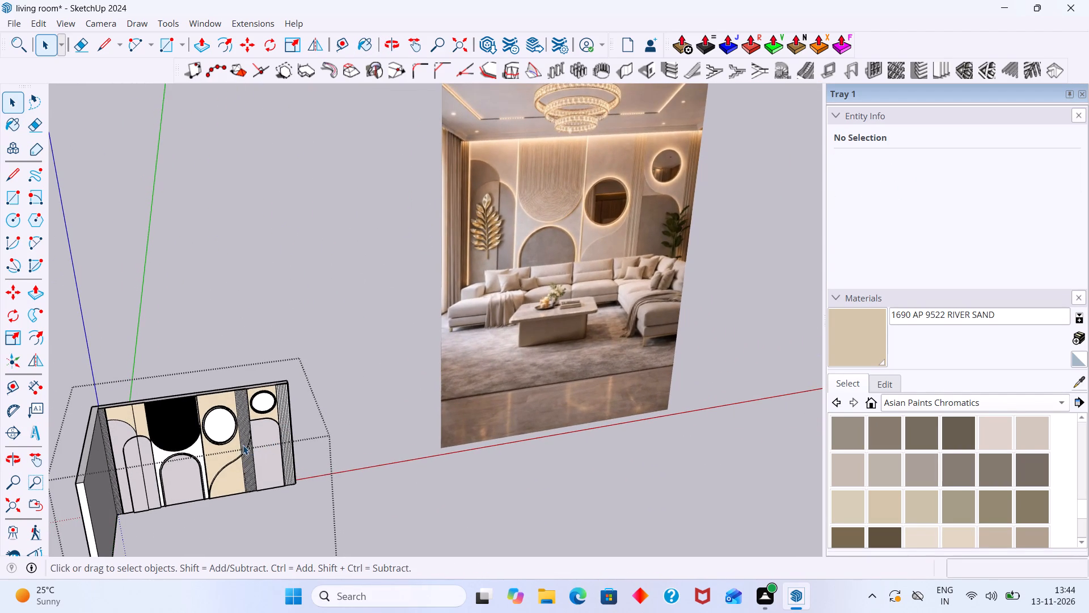
middle_drag(199, 449, 155, 457)
shift+middle_drag(222, 438, 305, 422)
scroll(256, 424, up, 4)
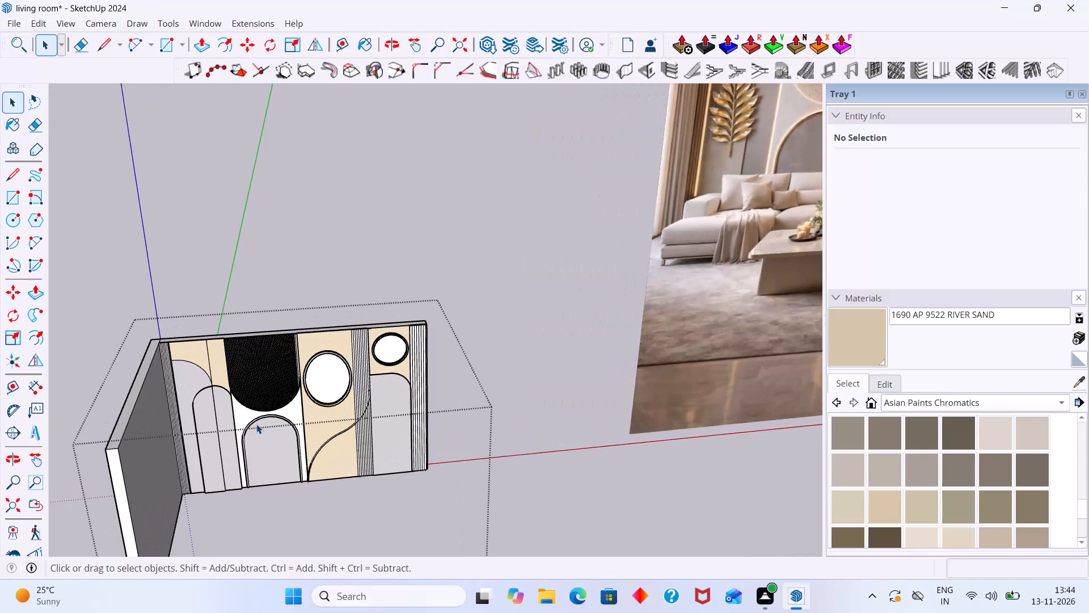
Paint the face around the central arch, below the fluted half-round panel, with the 1690 AP 9522 RIVER SAND sampled from the neighbouring panel.
scroll(257, 421, up, 10)
double_click(210, 410)
scroll(209, 415, up, 4)
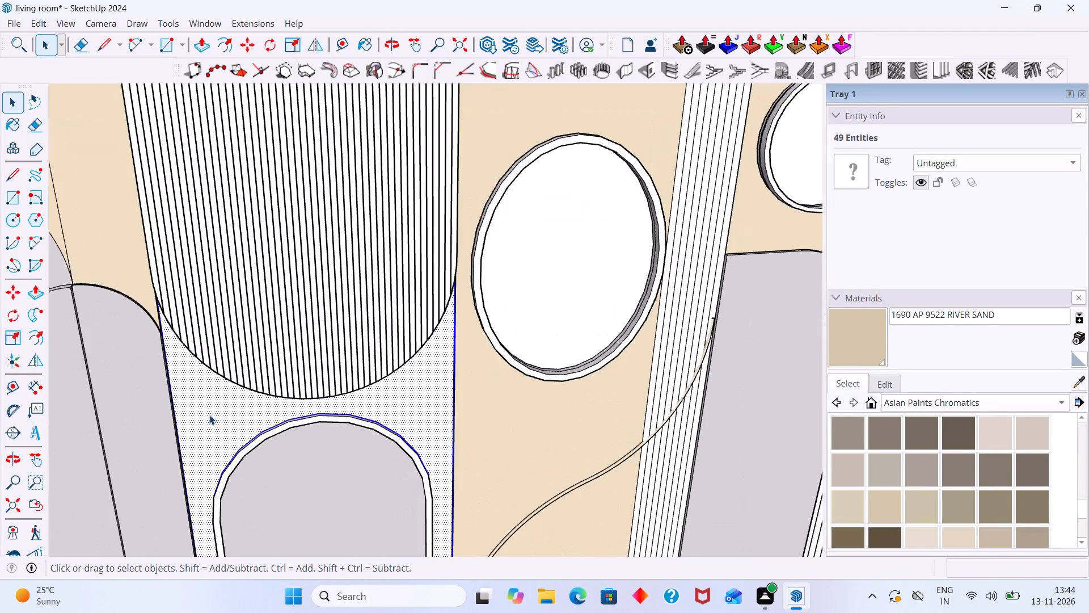
click(209, 415)
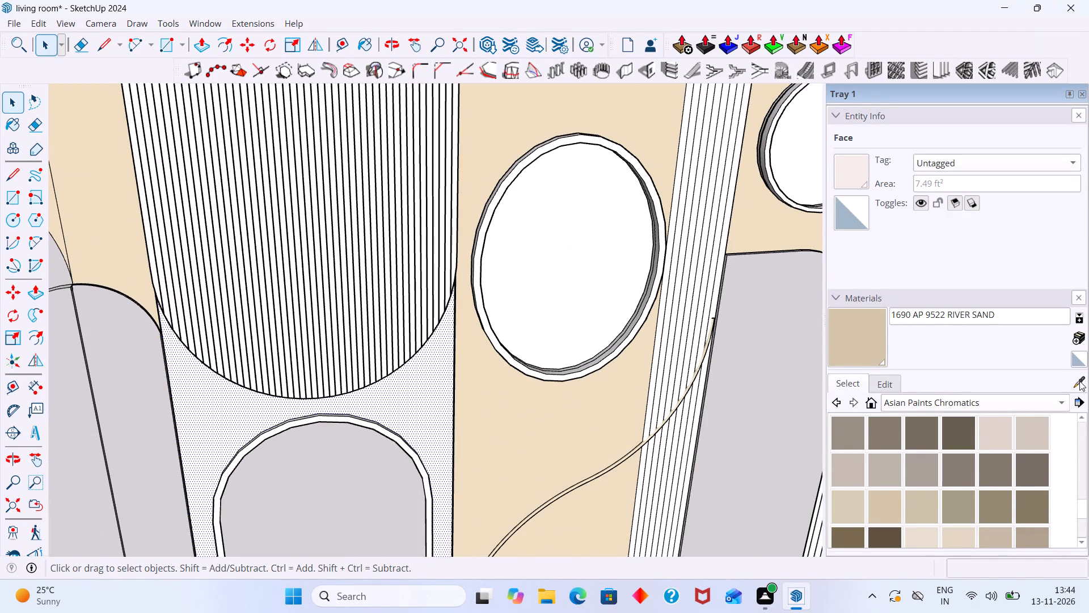
click(1079, 382)
click(470, 337)
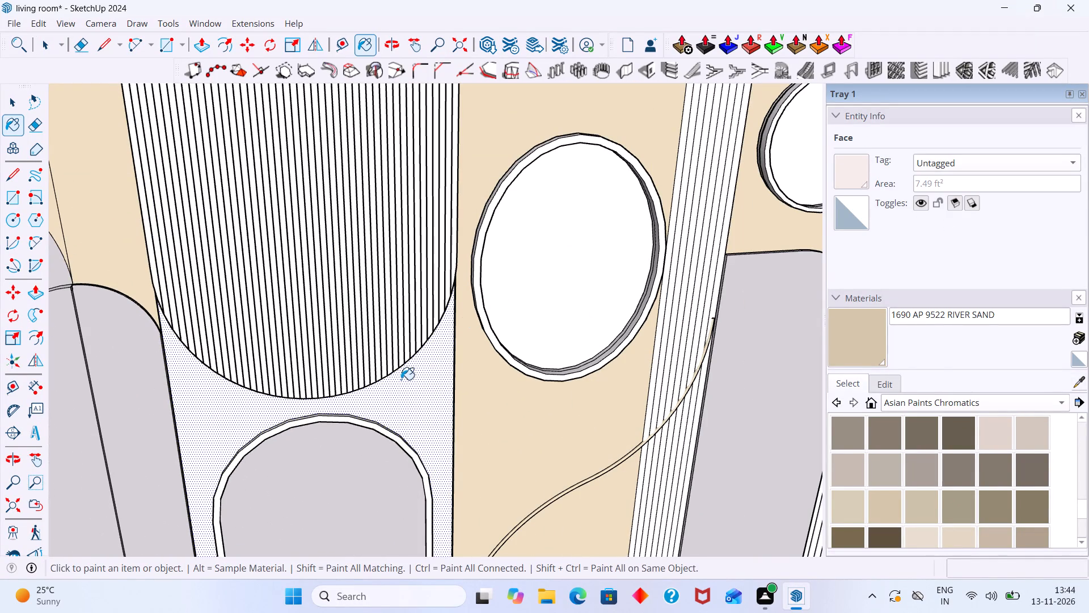
click(402, 381)
scroll(395, 376, down, 20)
scroll(395, 376, down, 1)
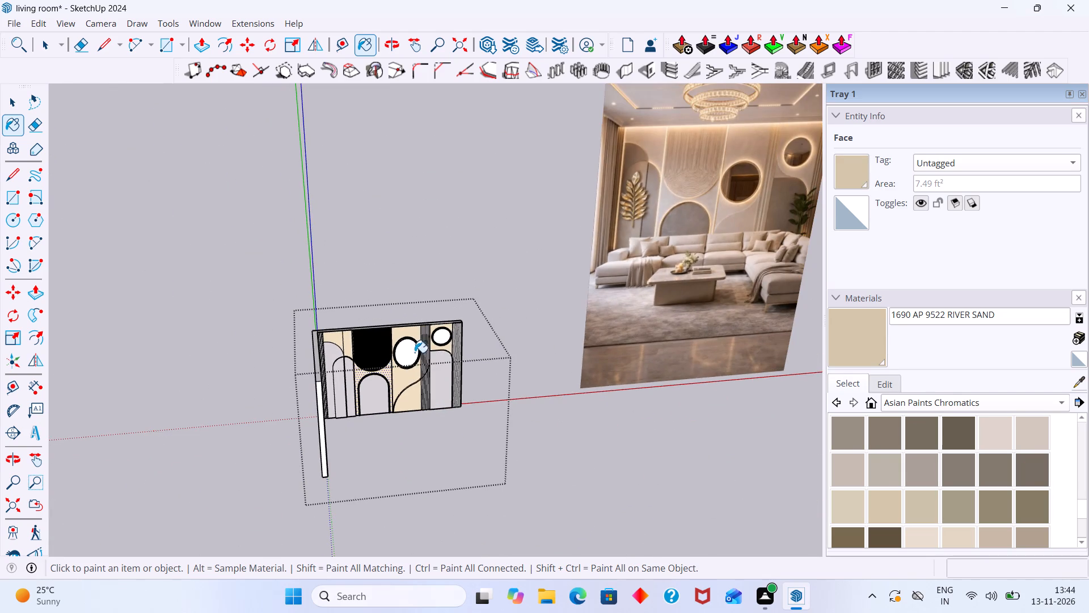
middle_drag(432, 372, 420, 413)
scroll(377, 388, up, 5)
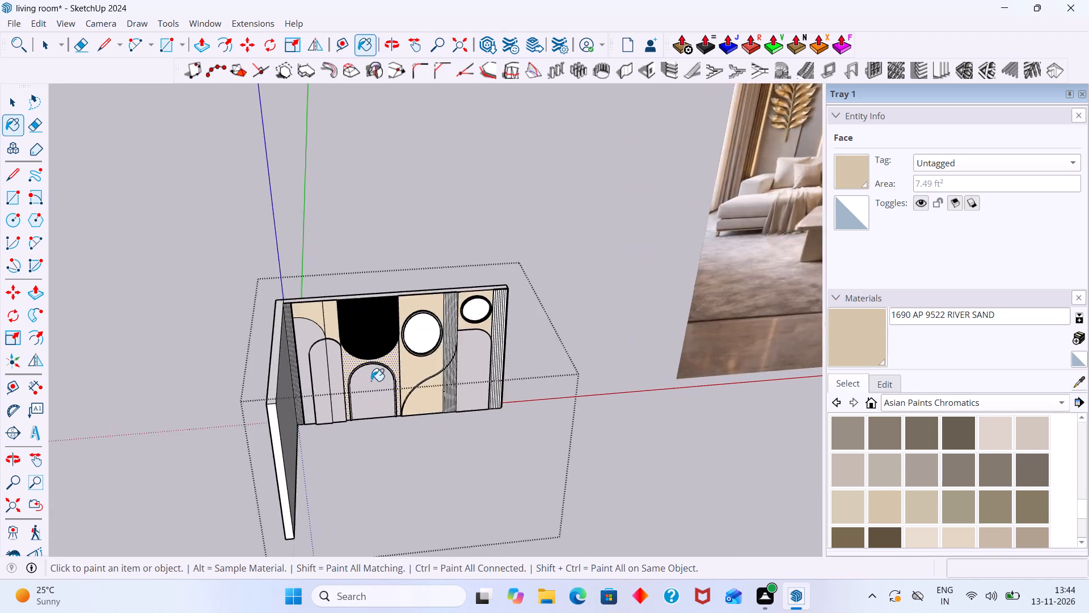
scroll(371, 381, up, 20)
scroll(371, 381, up, 15)
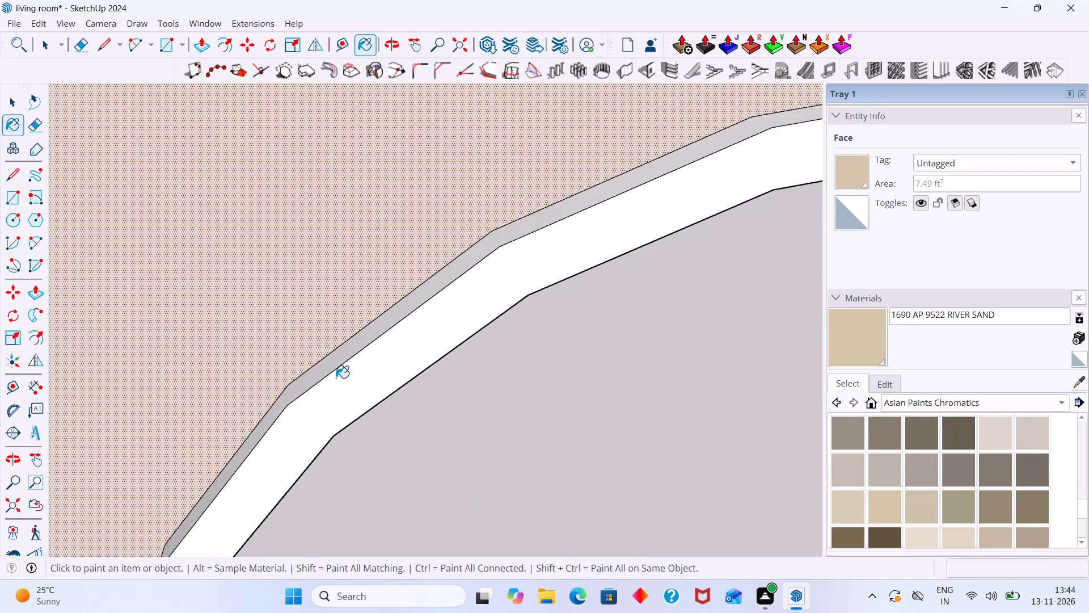
scroll(336, 378, up, 1)
scroll(334, 375, down, 20)
scroll(334, 375, down, 20)
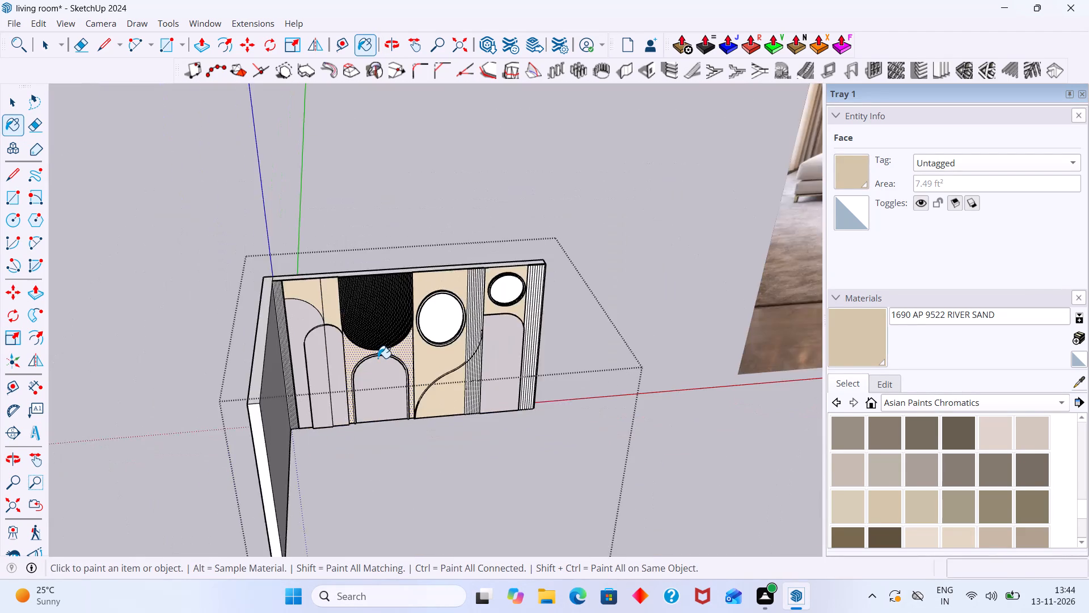
scroll(378, 358, down, 1)
key(space)
click(546, 218)
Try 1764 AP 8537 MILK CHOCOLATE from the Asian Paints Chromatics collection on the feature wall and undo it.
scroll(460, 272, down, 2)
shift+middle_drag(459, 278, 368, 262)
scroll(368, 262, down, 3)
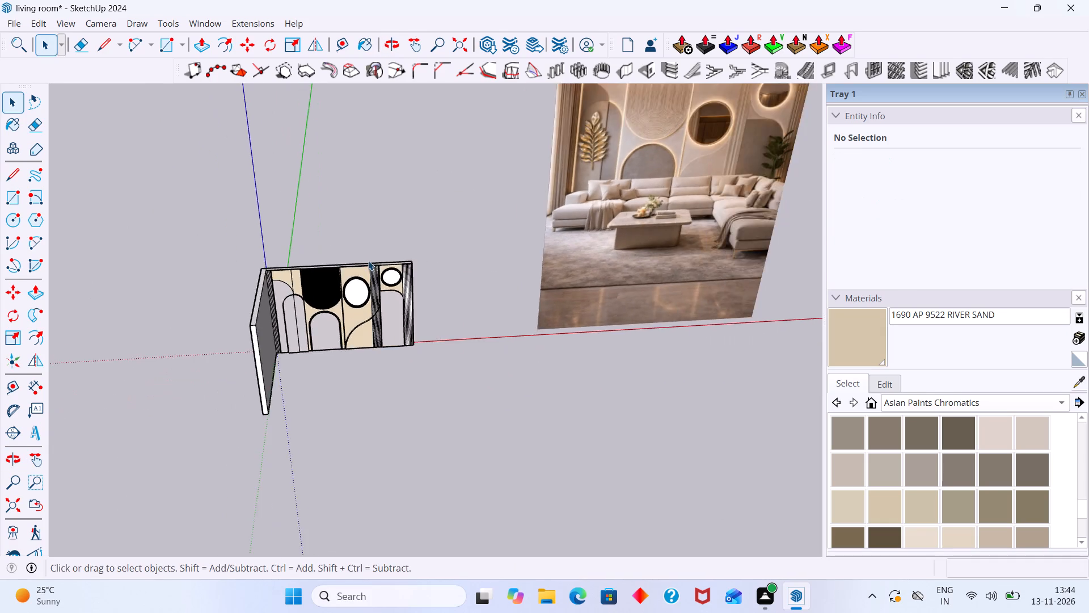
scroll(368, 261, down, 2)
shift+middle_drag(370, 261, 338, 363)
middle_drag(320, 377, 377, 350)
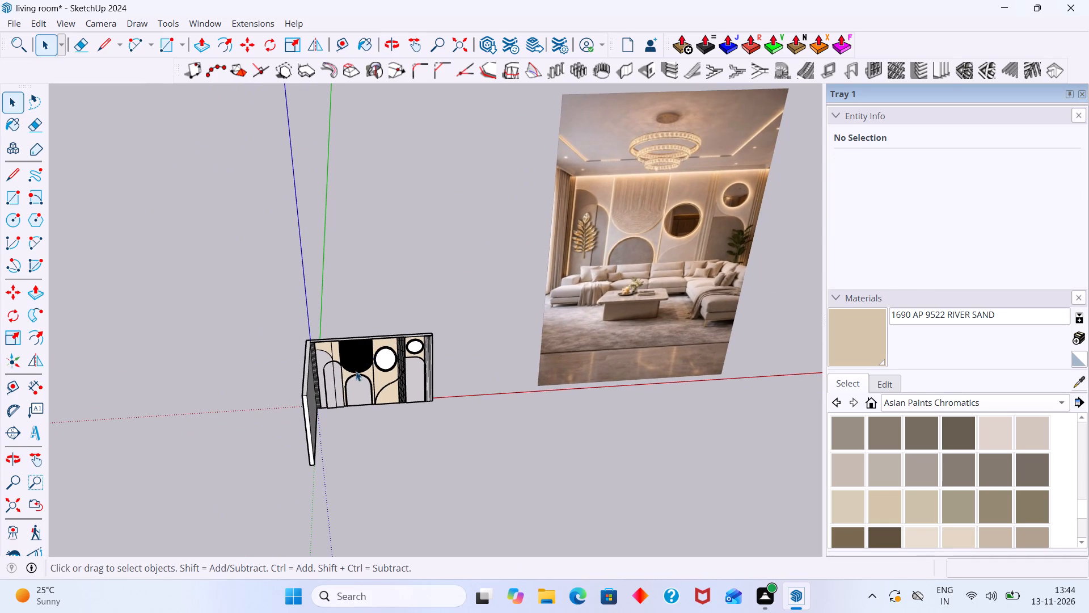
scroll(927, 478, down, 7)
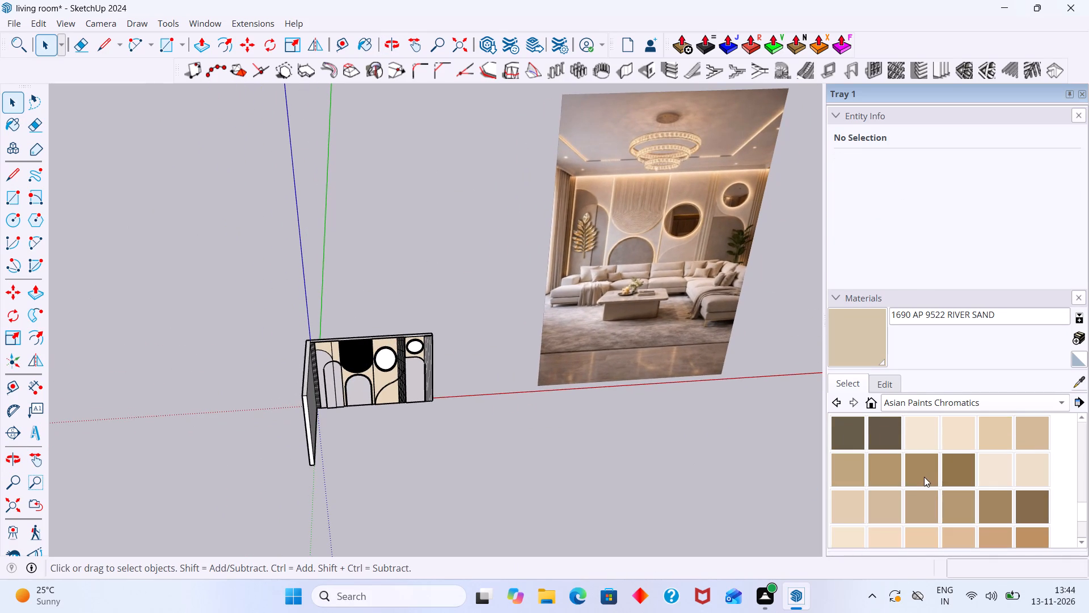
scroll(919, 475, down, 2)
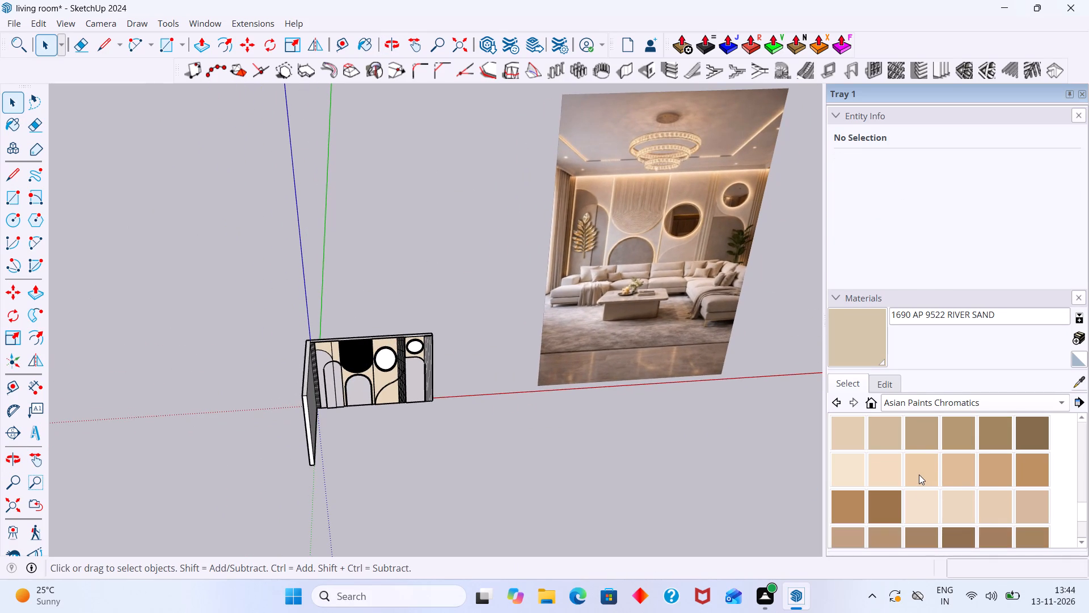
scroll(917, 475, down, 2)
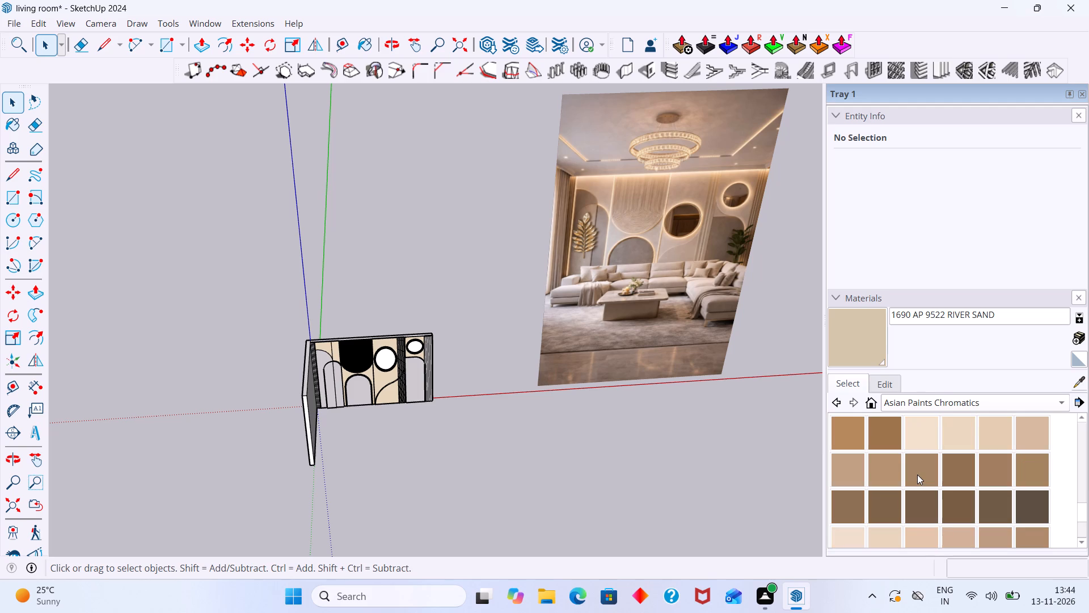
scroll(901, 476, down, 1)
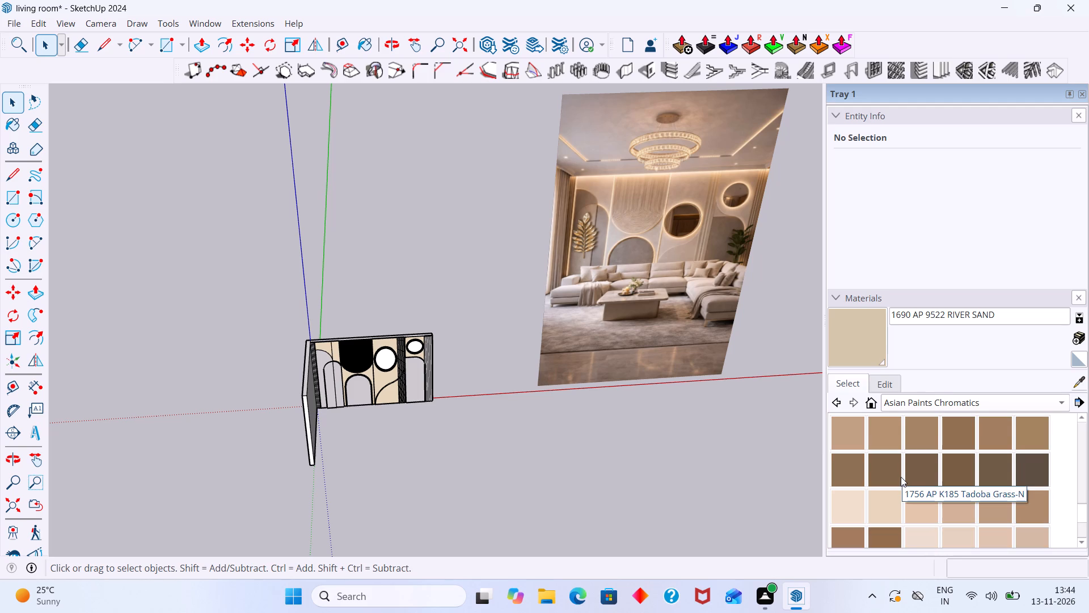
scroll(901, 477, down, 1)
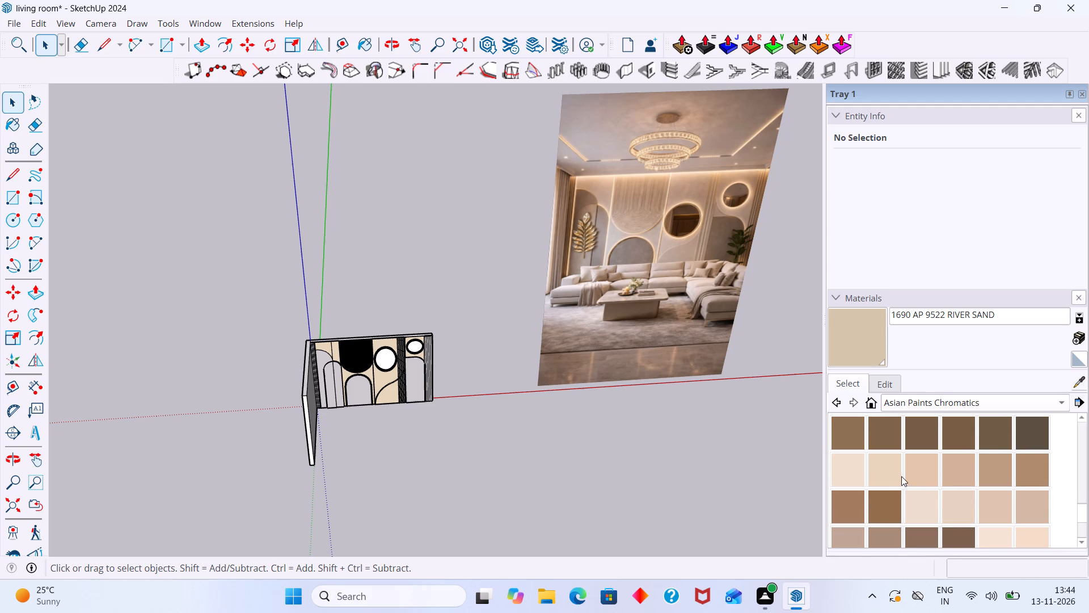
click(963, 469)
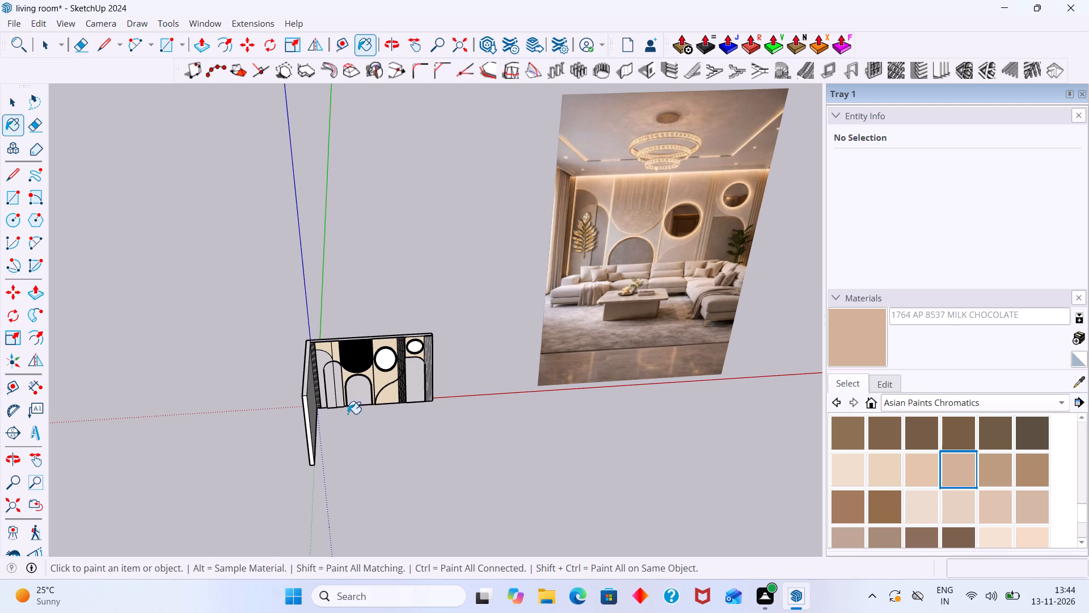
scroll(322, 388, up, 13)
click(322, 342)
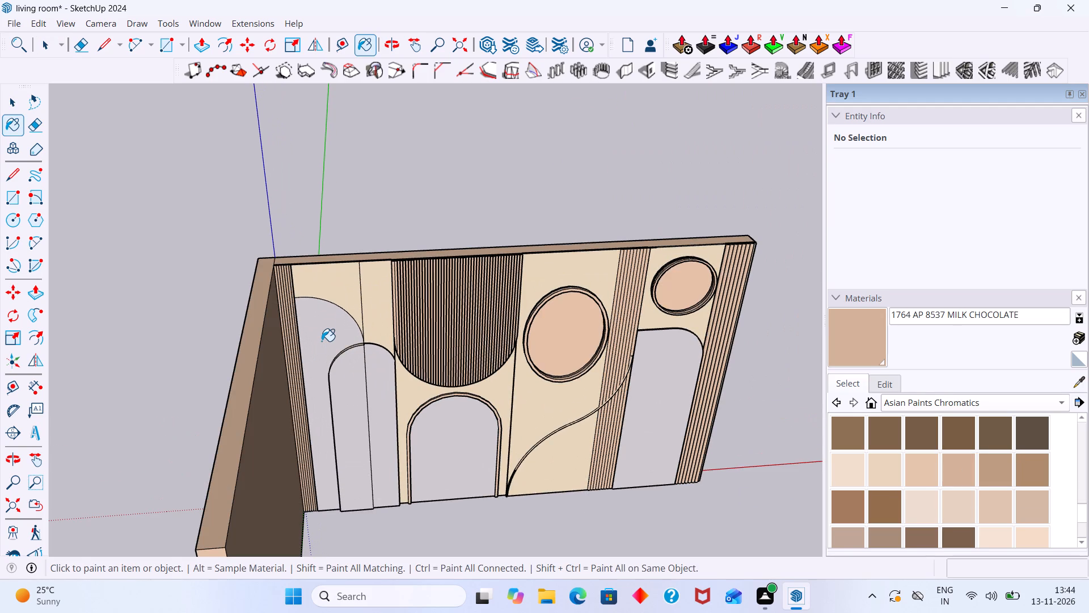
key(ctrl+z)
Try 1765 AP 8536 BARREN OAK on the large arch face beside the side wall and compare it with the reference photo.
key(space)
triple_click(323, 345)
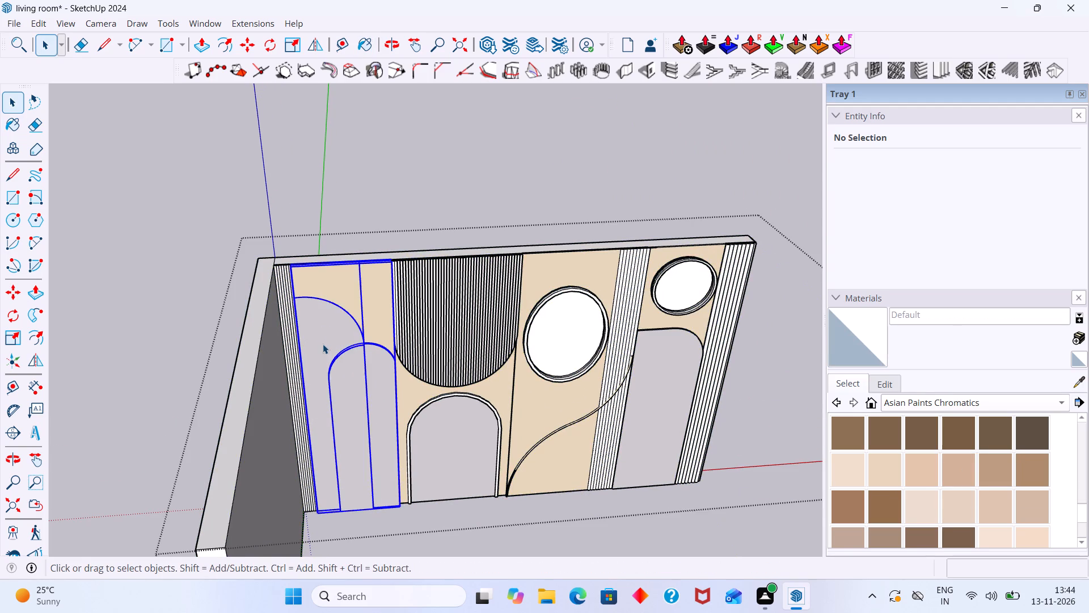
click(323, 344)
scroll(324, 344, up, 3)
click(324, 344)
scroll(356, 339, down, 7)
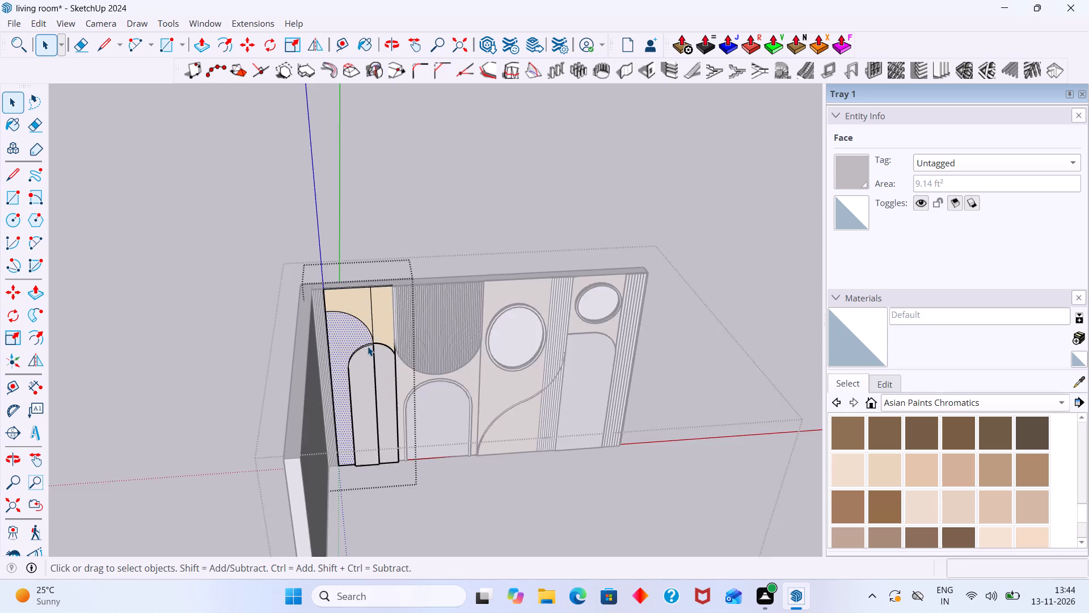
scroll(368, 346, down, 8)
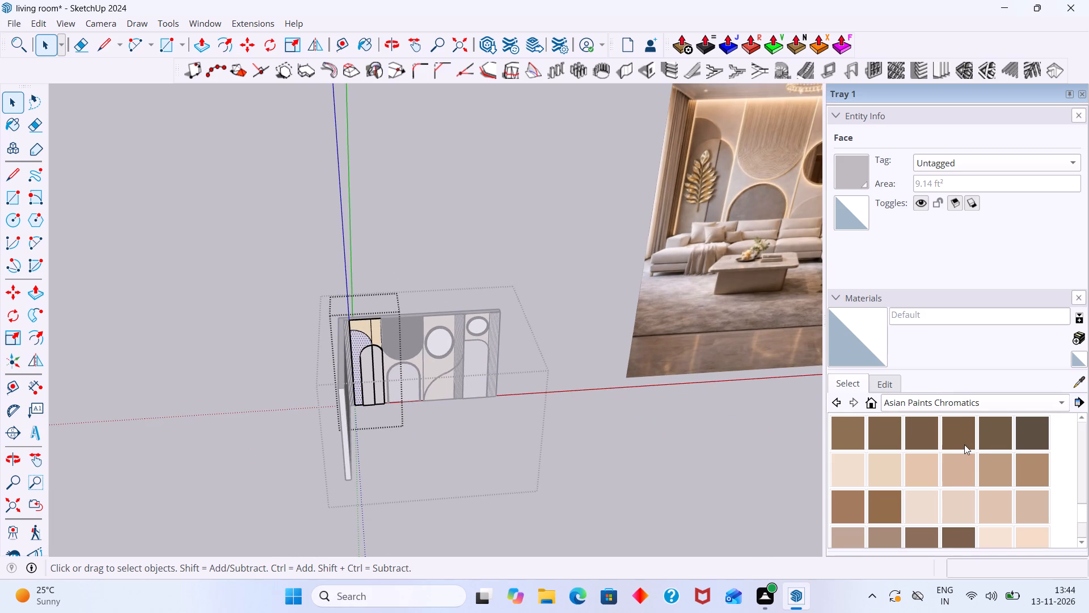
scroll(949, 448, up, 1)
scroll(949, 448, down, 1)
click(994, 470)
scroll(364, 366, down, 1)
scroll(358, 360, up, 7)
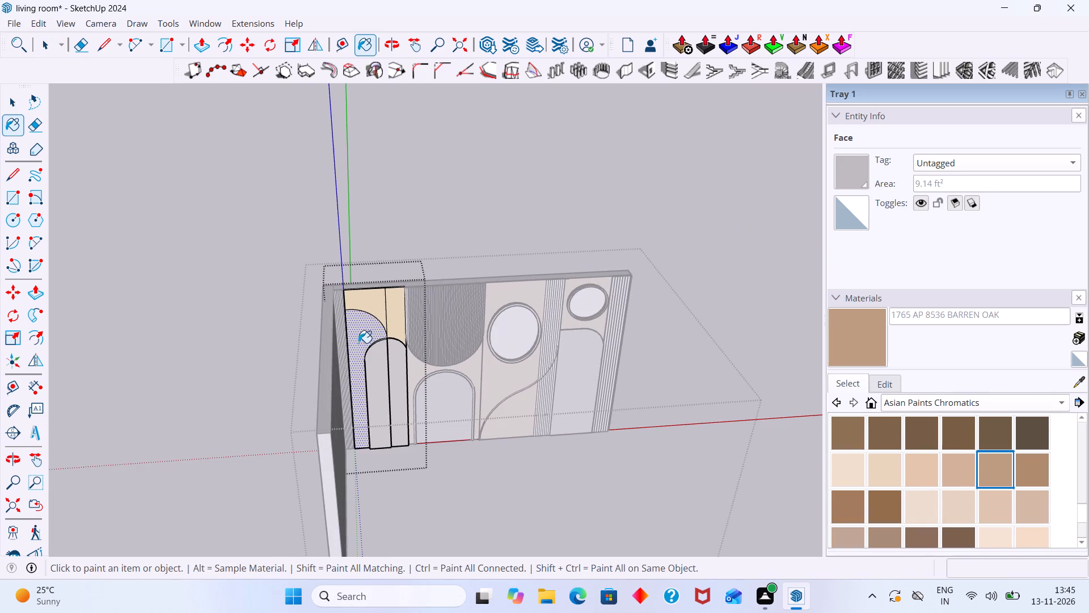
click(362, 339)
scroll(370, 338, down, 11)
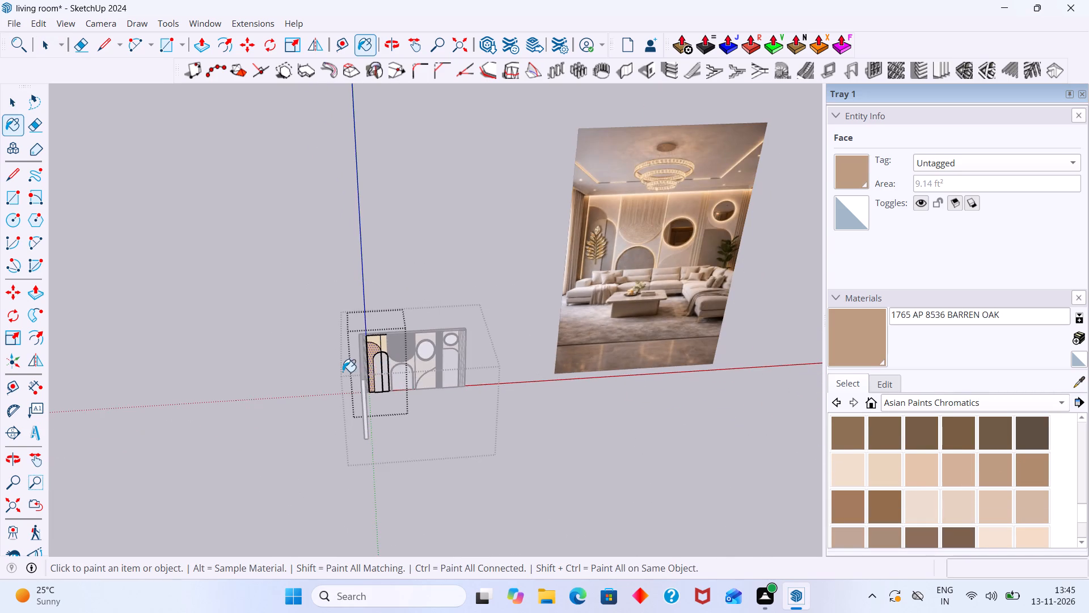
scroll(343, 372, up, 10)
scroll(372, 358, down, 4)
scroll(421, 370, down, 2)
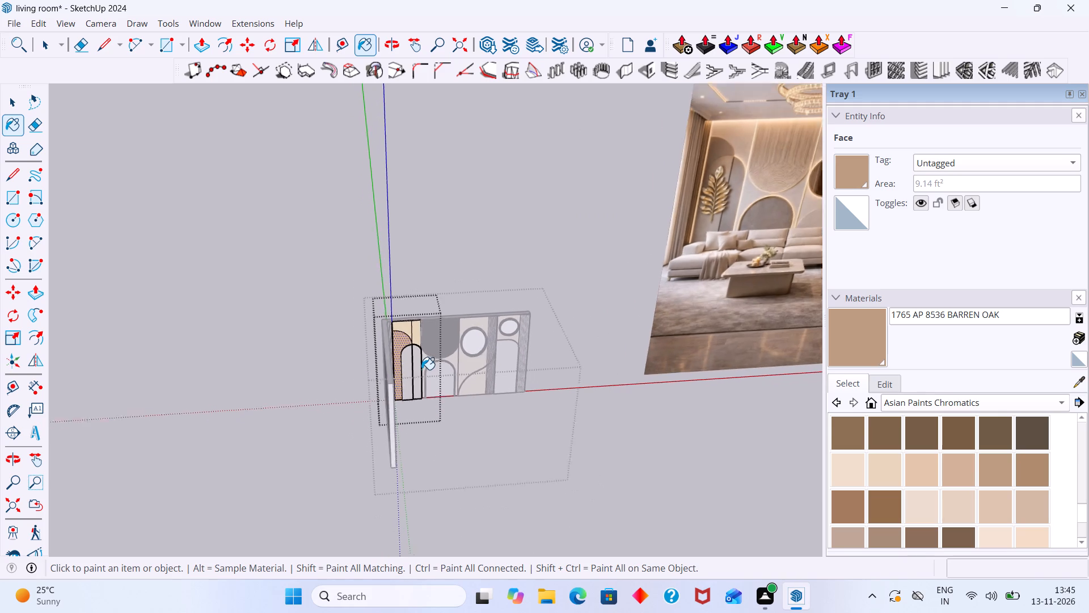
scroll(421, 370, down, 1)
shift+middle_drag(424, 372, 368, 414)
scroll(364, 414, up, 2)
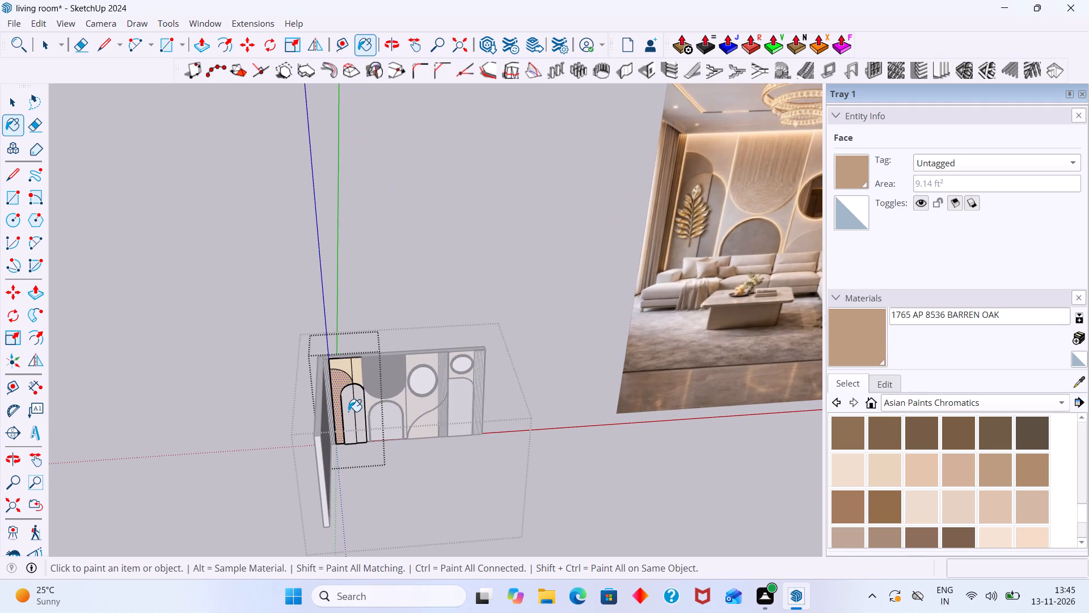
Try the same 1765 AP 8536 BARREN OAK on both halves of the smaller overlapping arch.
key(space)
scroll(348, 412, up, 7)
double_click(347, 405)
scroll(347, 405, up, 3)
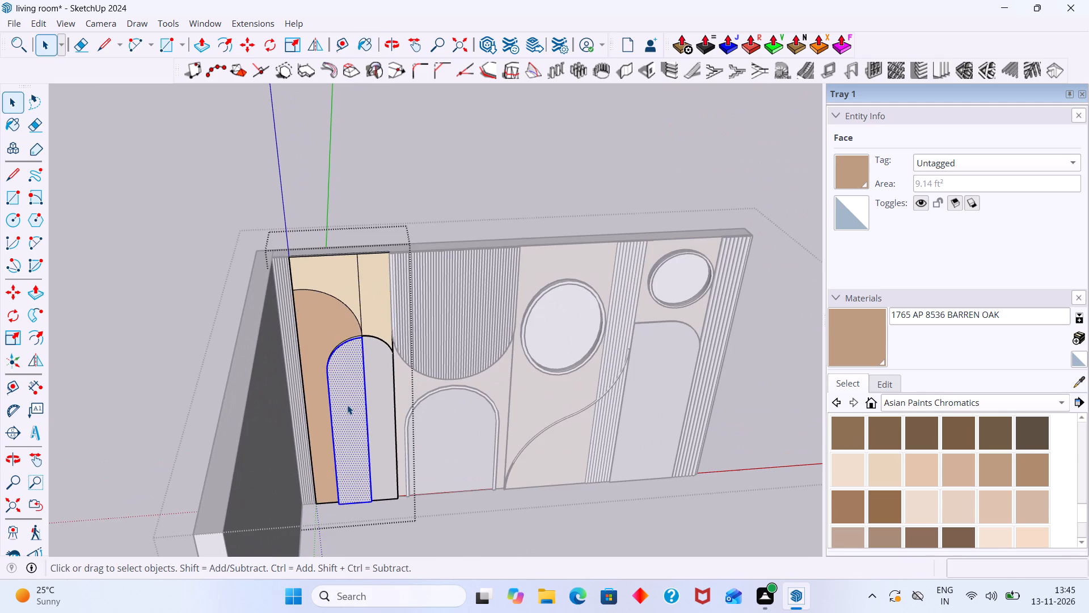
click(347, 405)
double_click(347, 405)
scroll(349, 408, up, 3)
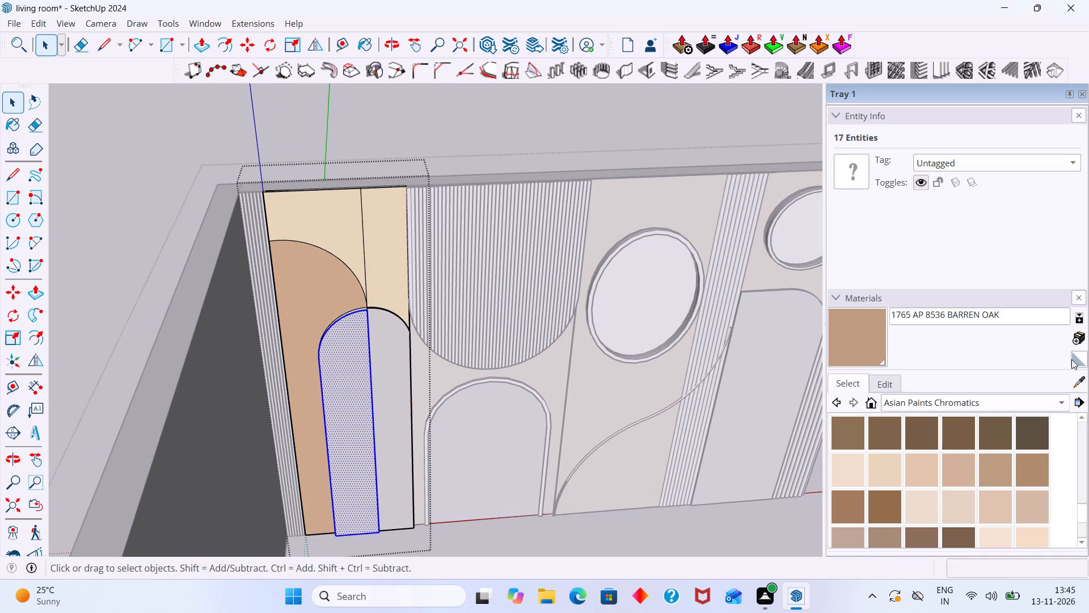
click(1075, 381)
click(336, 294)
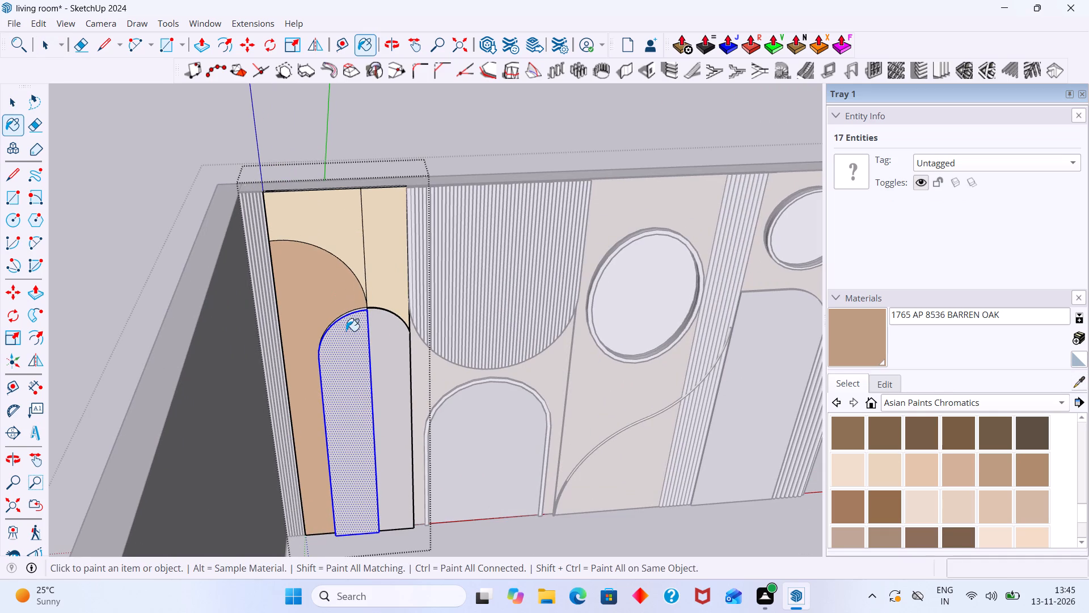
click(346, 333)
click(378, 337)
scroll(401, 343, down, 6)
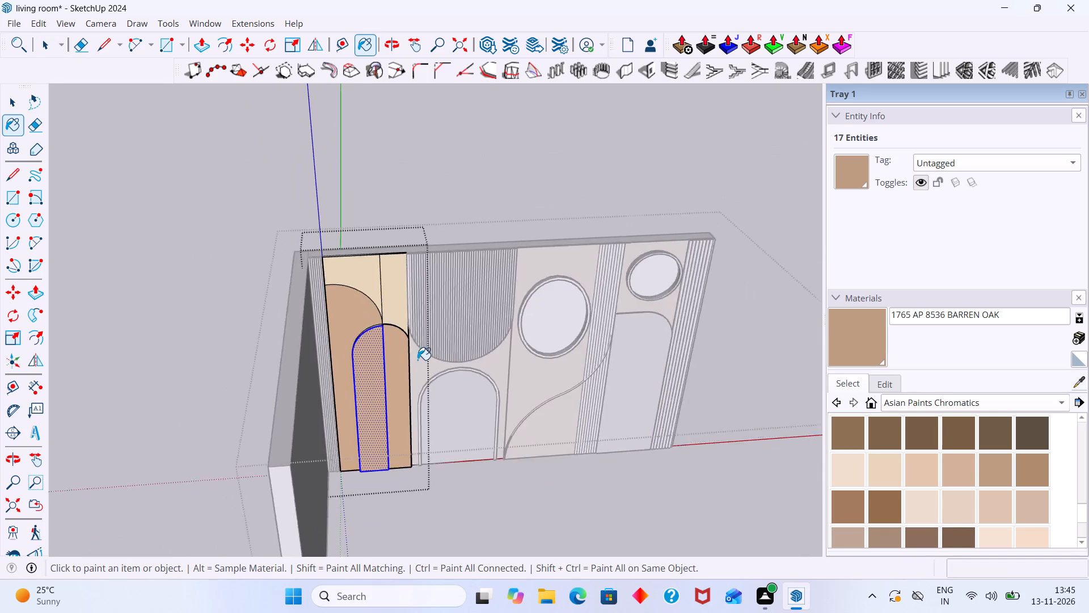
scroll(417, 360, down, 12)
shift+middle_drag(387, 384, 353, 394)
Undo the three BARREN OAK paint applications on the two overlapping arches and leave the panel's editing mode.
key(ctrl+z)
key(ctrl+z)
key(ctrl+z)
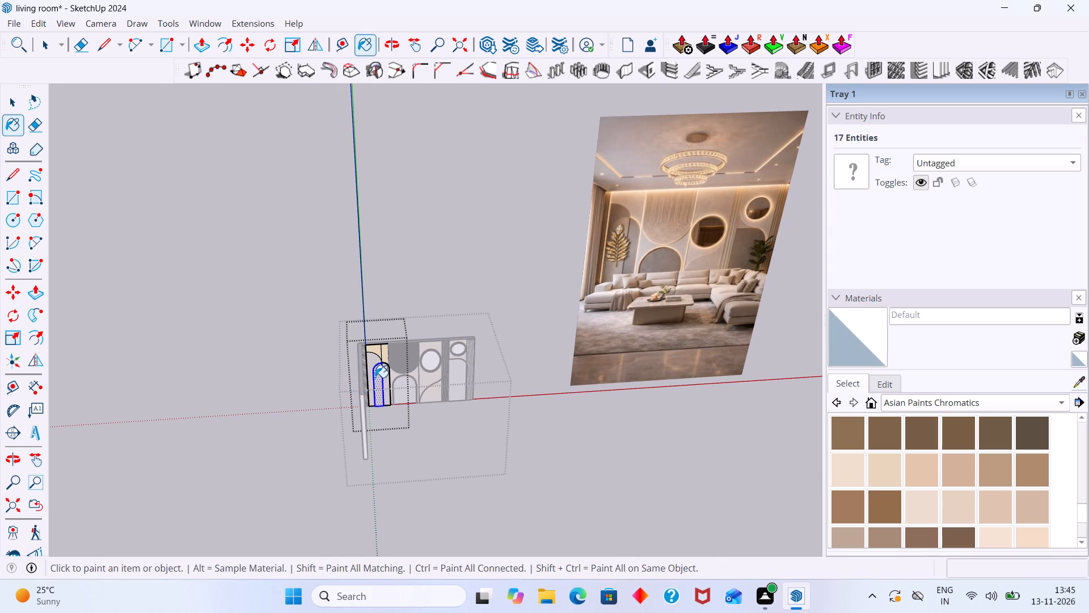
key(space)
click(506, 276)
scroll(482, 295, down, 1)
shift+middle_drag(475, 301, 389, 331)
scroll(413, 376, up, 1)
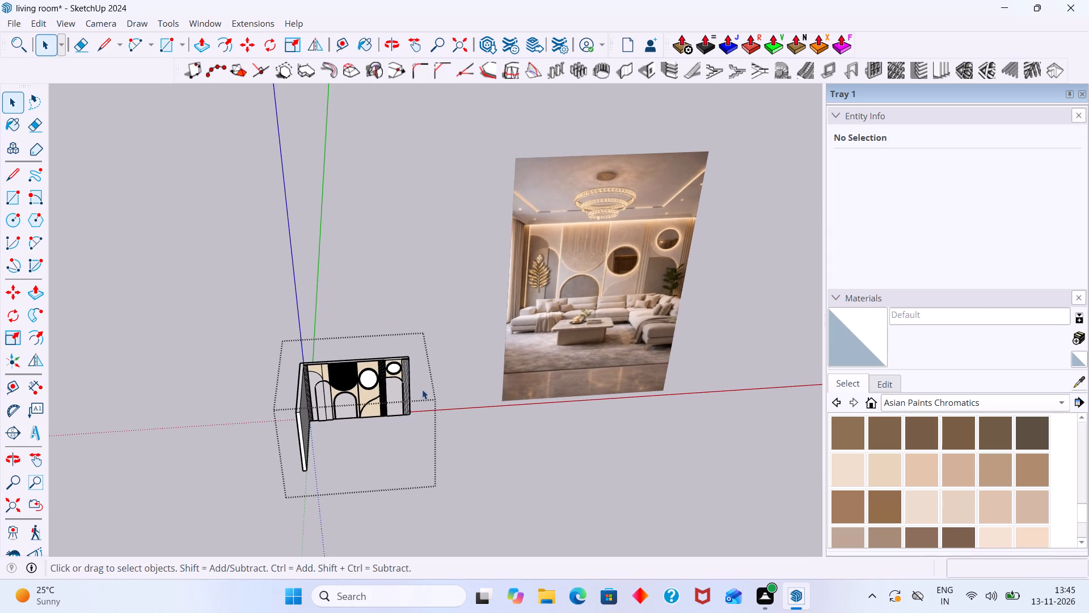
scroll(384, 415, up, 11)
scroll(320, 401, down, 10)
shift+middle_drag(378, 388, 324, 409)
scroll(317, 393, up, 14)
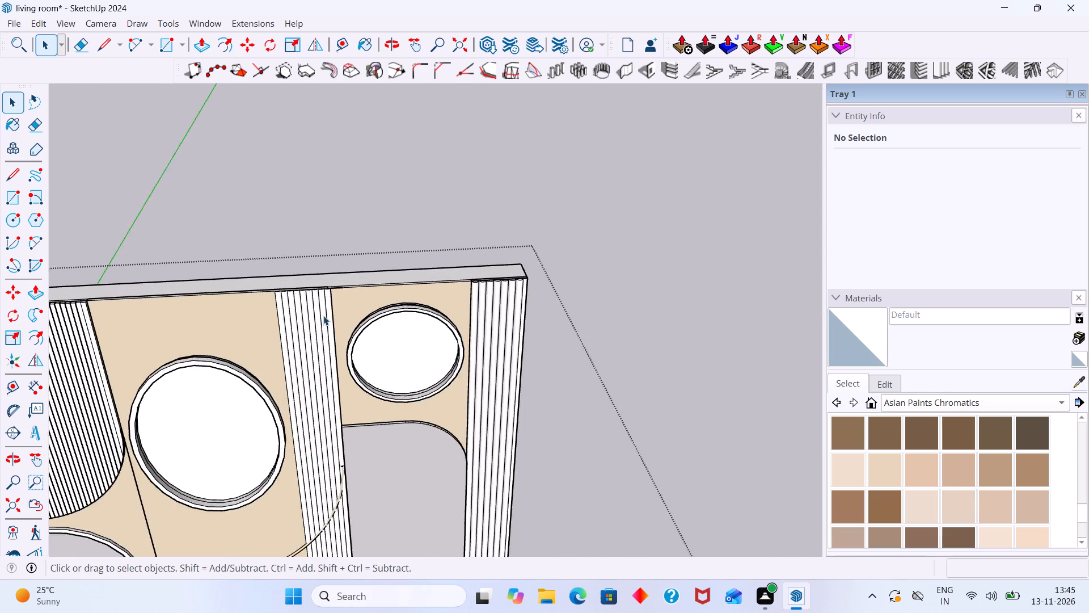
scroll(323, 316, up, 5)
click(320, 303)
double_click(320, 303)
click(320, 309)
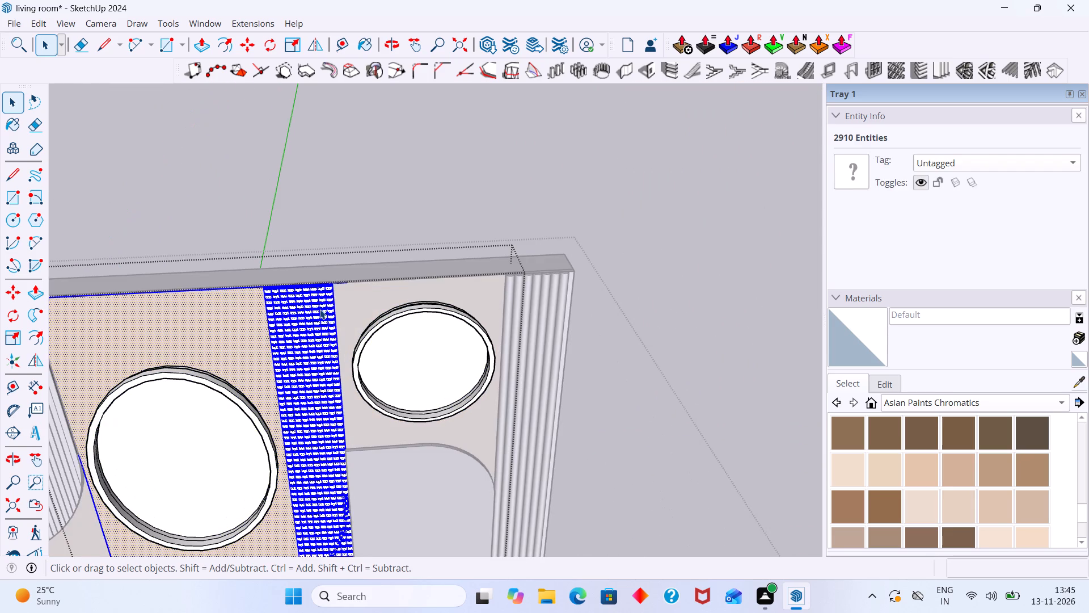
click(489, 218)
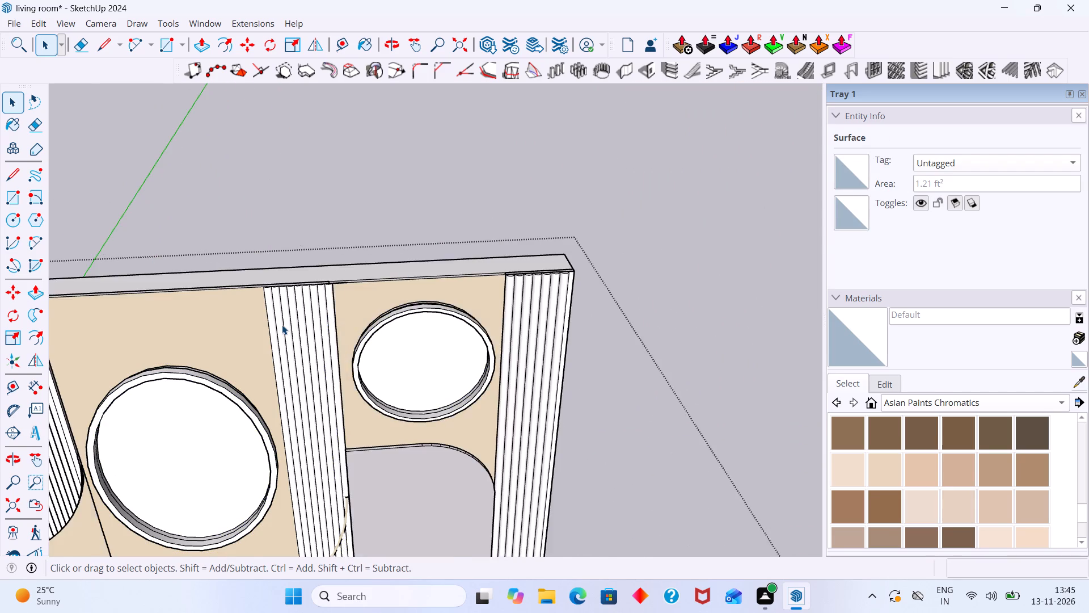
Sample 1690 AP 9522 RIVER SAND from the adjoining panel and paint the fluted strip between the two round mirrors with it.
scroll(282, 325, up, 3)
click(282, 325)
double_click(282, 325)
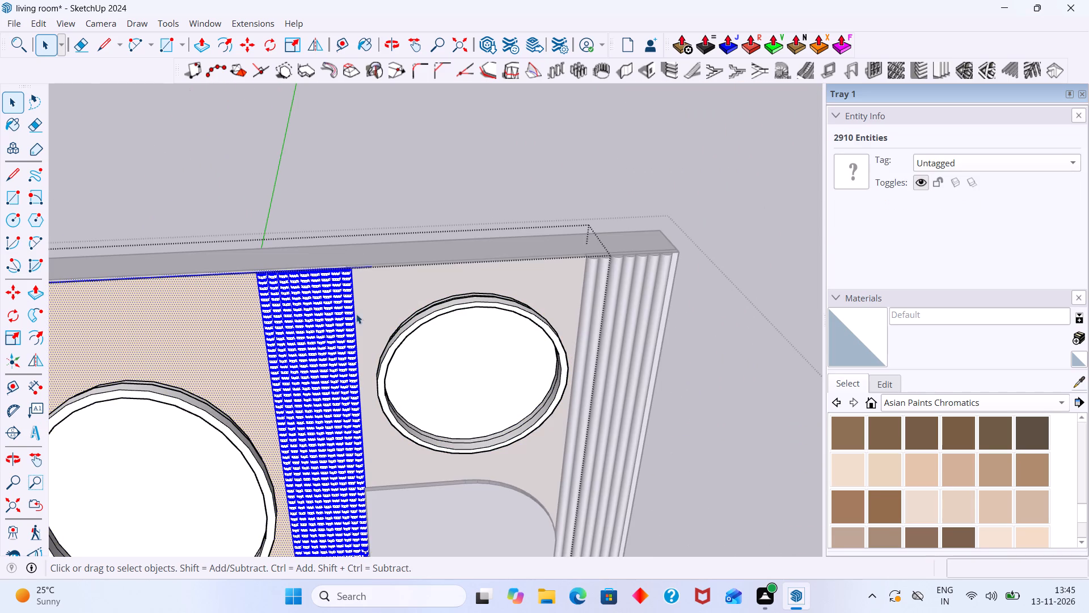
click(1084, 383)
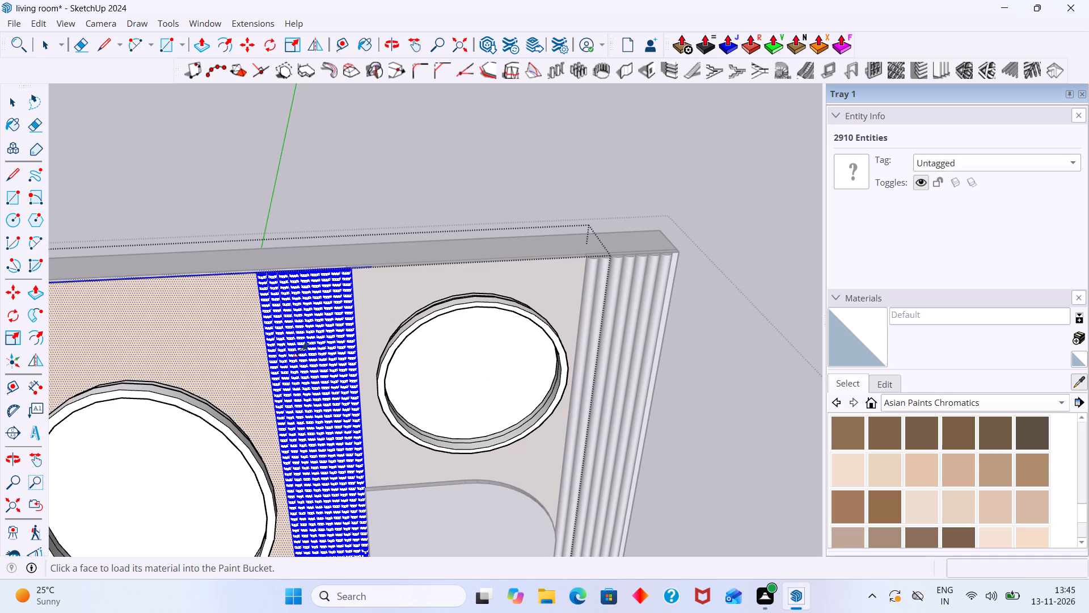
click(240, 355)
click(287, 349)
scroll(301, 345, down, 5)
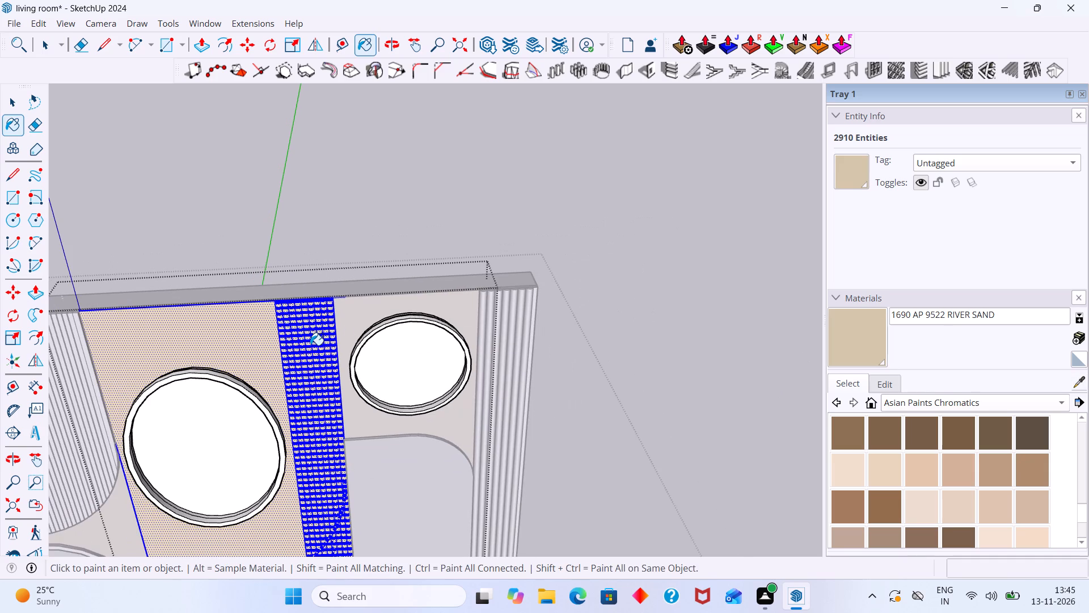
key(space)
click(547, 194)
Paint the rounded-corner panel face below the small round mirror with 1690 AP 9522 RIVER SAND.
scroll(476, 236, down, 19)
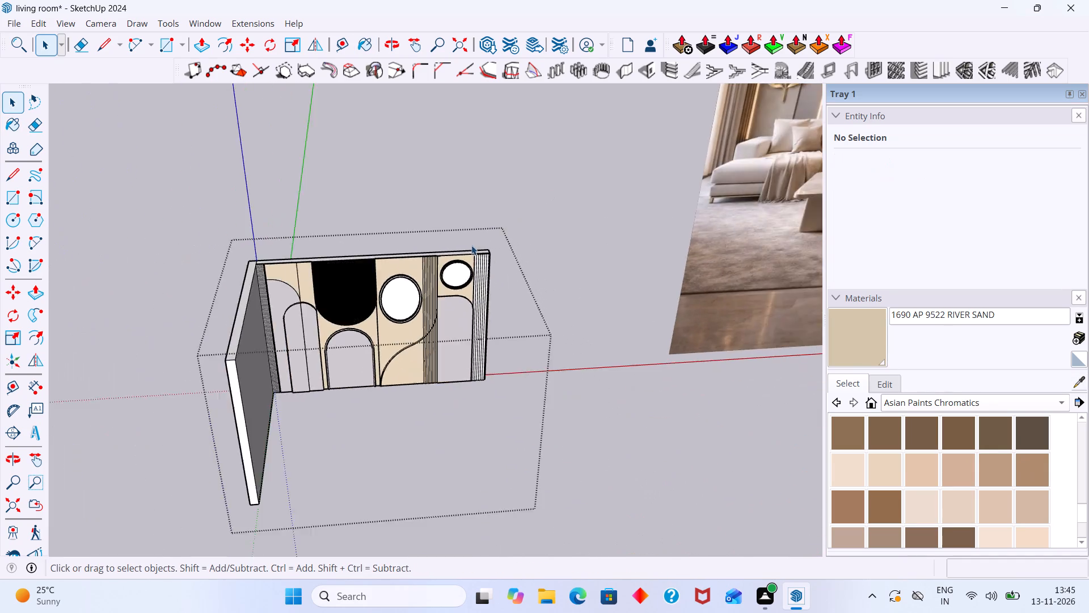
scroll(471, 245, down, 3)
middle_drag(470, 246, 357, 309)
shift+middle_drag(360, 366, 299, 482)
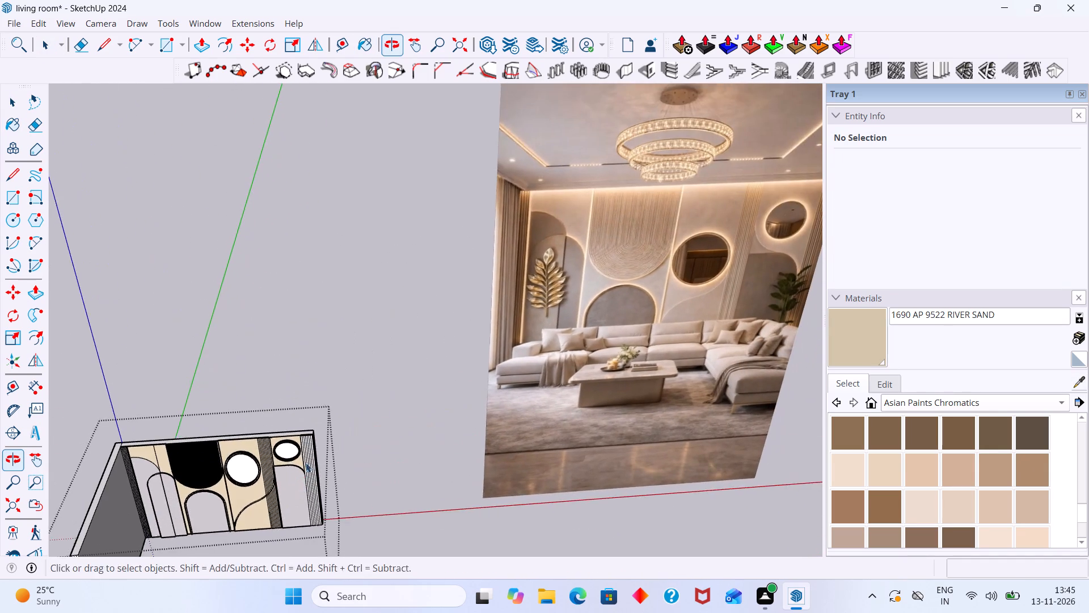
middle_drag(305, 463, 275, 368)
scroll(201, 406, up, 4)
scroll(267, 402, down, 6)
shift+middle_drag(303, 390, 265, 355)
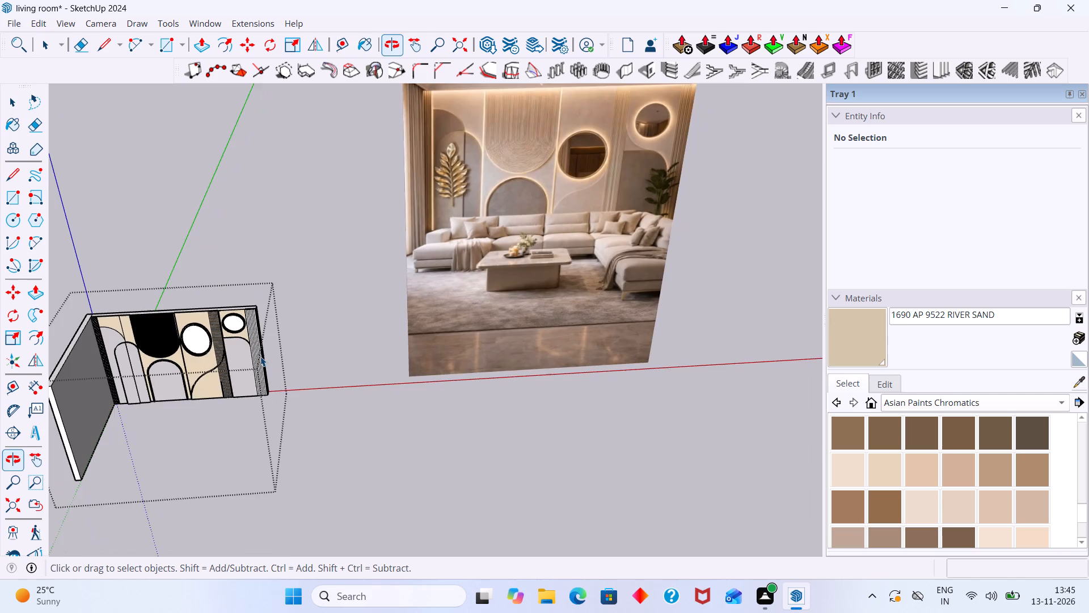
scroll(242, 368, up, 5)
double_click(235, 341)
scroll(238, 346, up, 2)
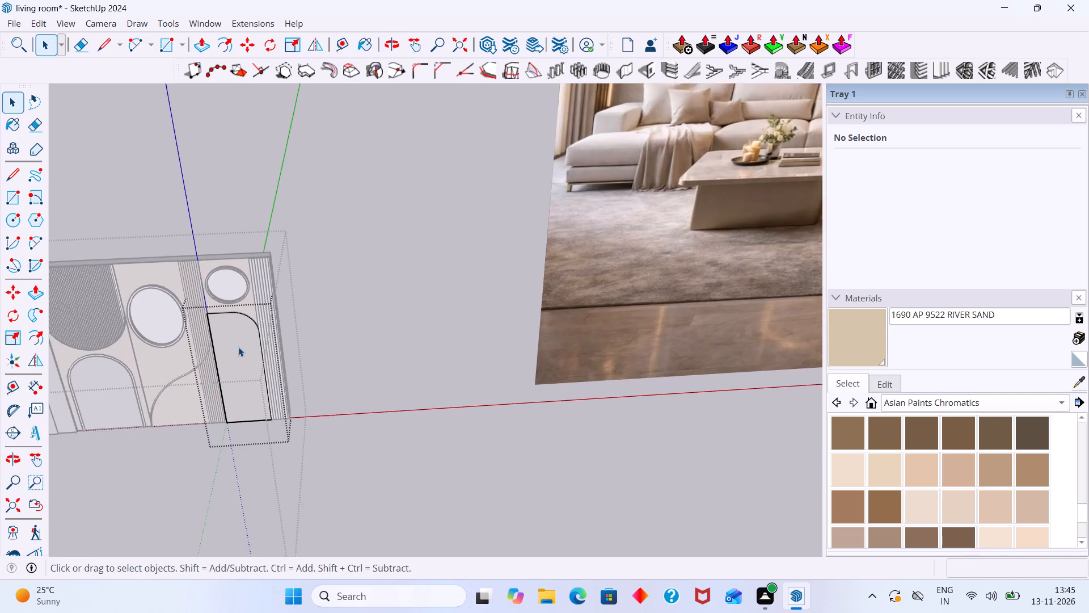
click(240, 347)
click(845, 345)
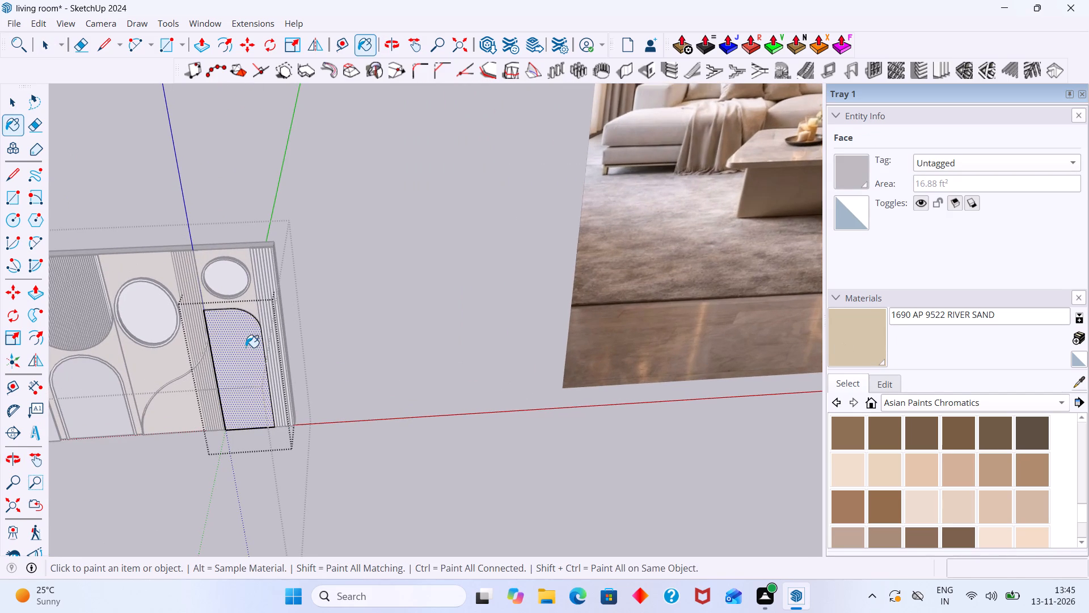
click(246, 347)
key(space)
click(373, 299)
Paint the fluted strip at the wall's free end, beside the small round mirror, with 1690 AP 9522 RIVER SAND.
scroll(326, 300, down, 10)
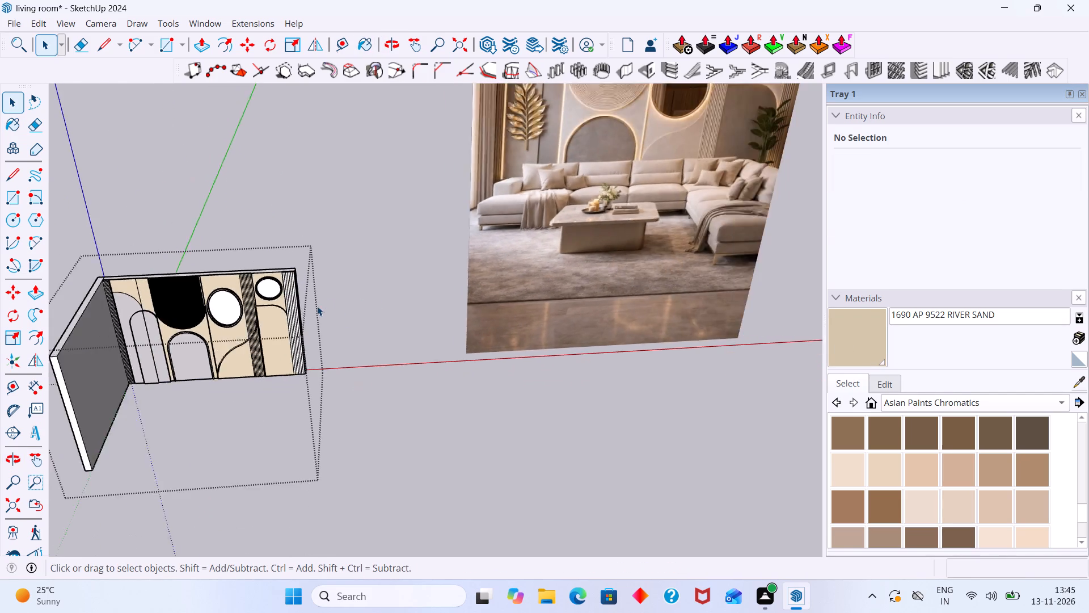
scroll(317, 306, down, 4)
shift+middle_drag(320, 308, 315, 330)
scroll(287, 313, up, 15)
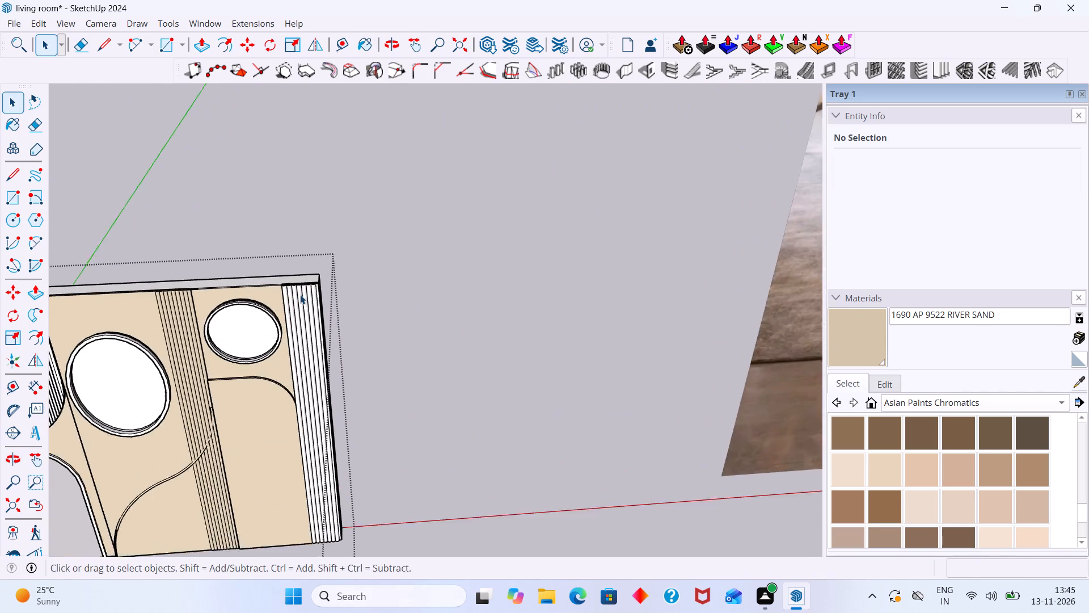
scroll(300, 295, up, 4)
double_click(286, 296)
scroll(285, 297, up, 3)
click(284, 298)
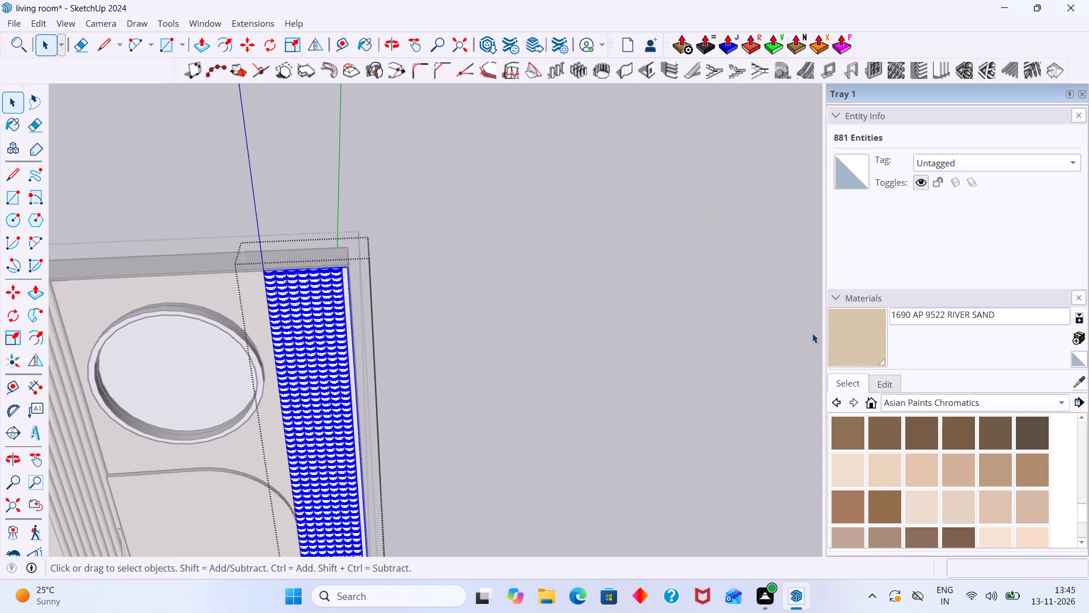
click(834, 335)
click(314, 350)
scroll(314, 348, down, 4)
click(282, 330)
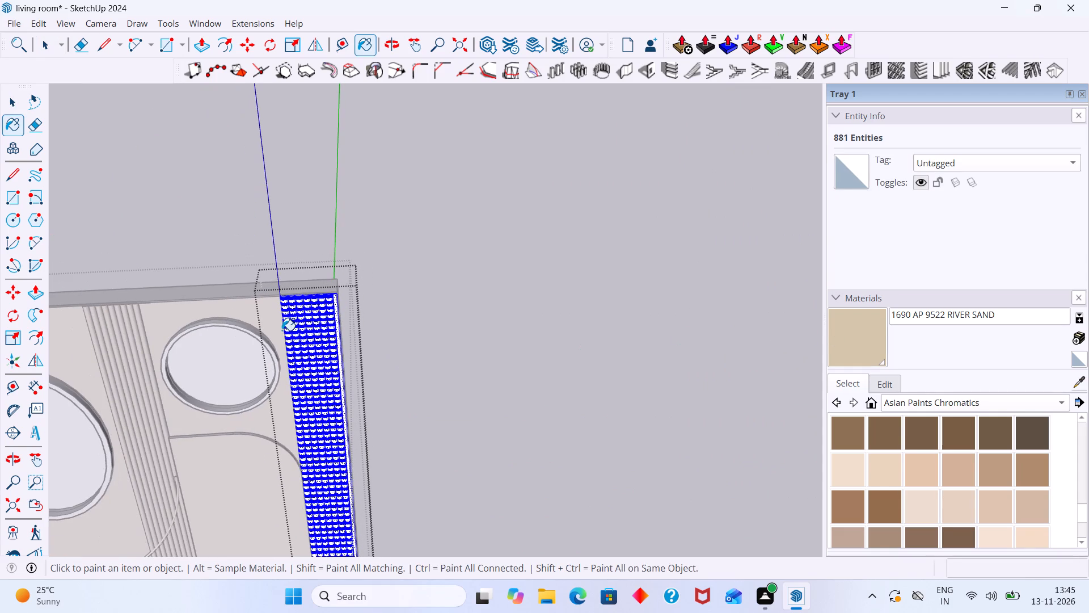
click(298, 327)
key(space)
click(407, 318)
Paint the large arch face beside the side wall and both halves of the smaller overlapping arch with 1685 AP 8472 WILD MUSHROOM.
scroll(383, 318, down, 9)
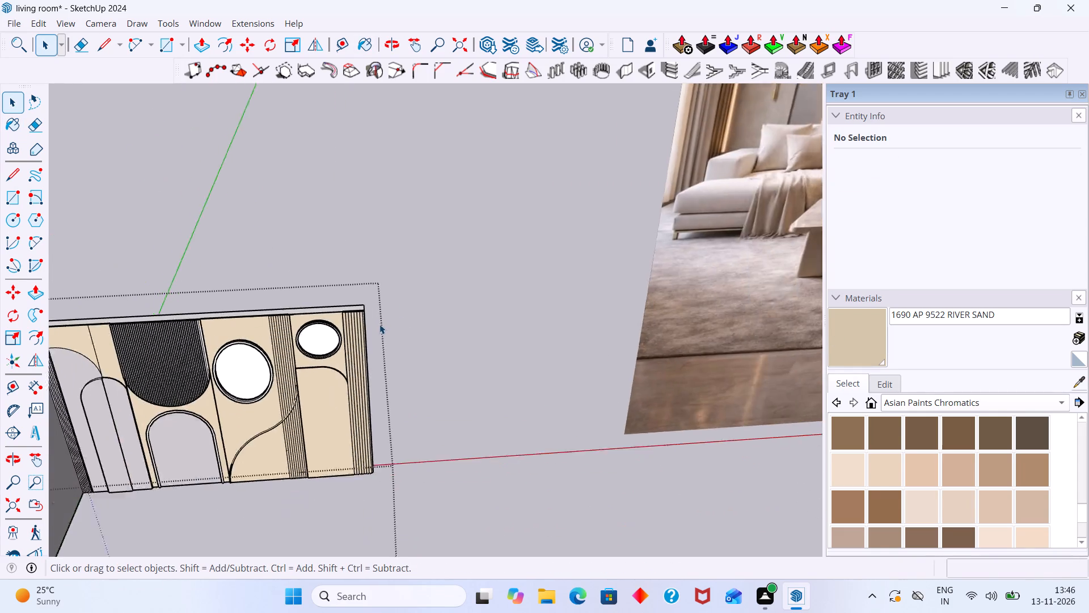
scroll(379, 324, down, 16)
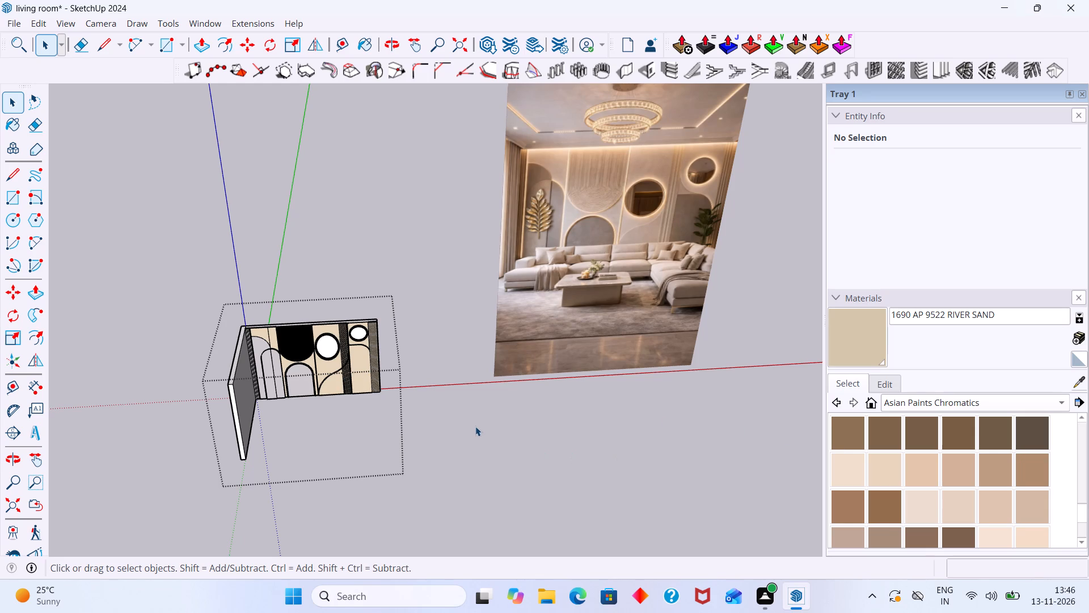
scroll(273, 379, up, 6)
scroll(250, 327, up, 2)
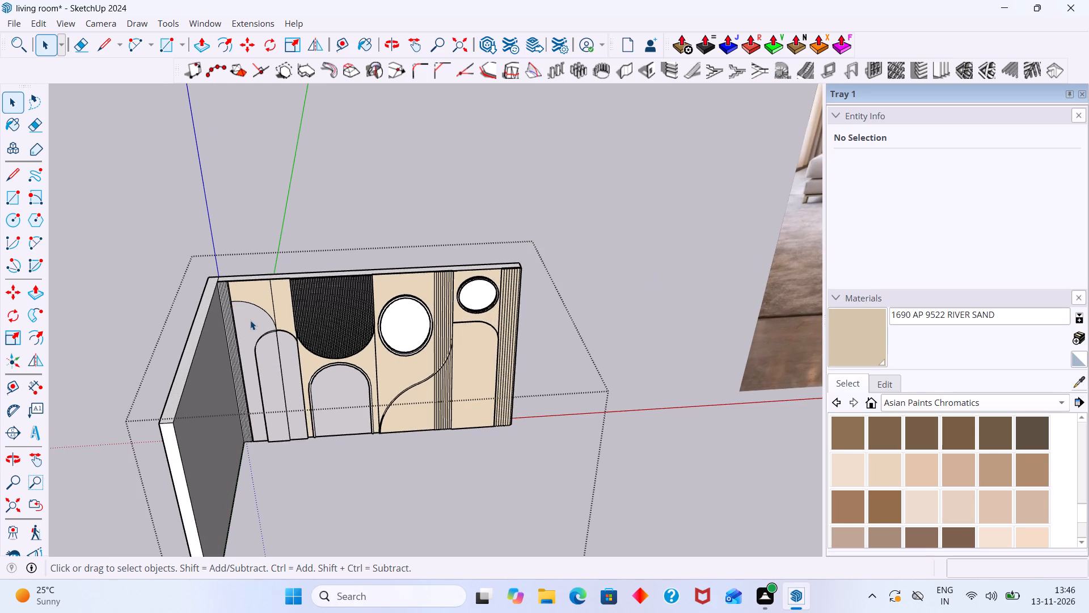
double_click(250, 320)
scroll(250, 320, up, 3)
click(250, 320)
scroll(998, 490, up, 2)
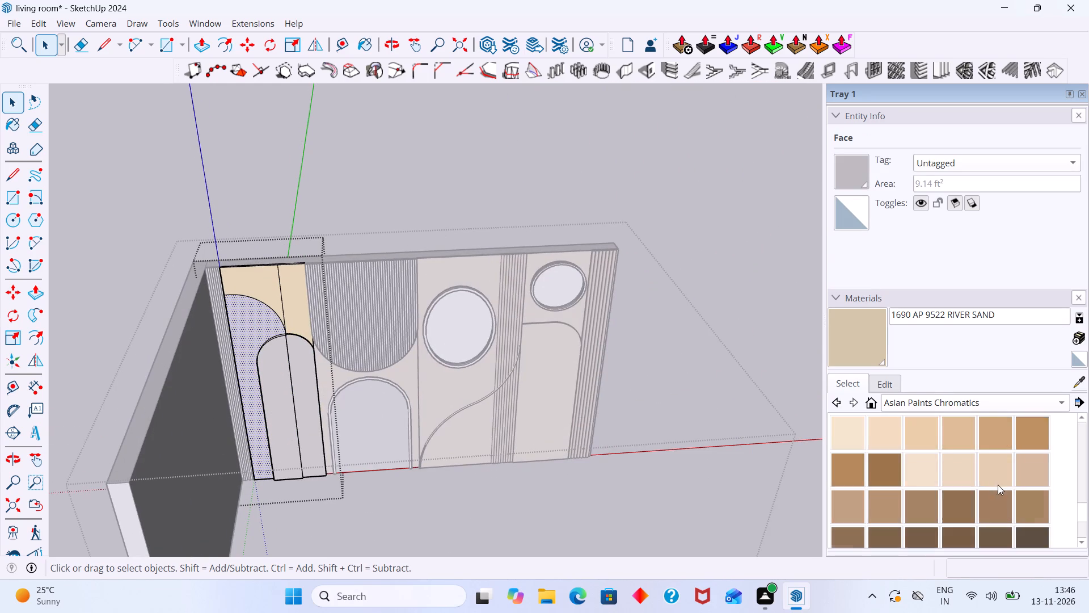
scroll(998, 485, up, 13)
scroll(972, 482, down, 1)
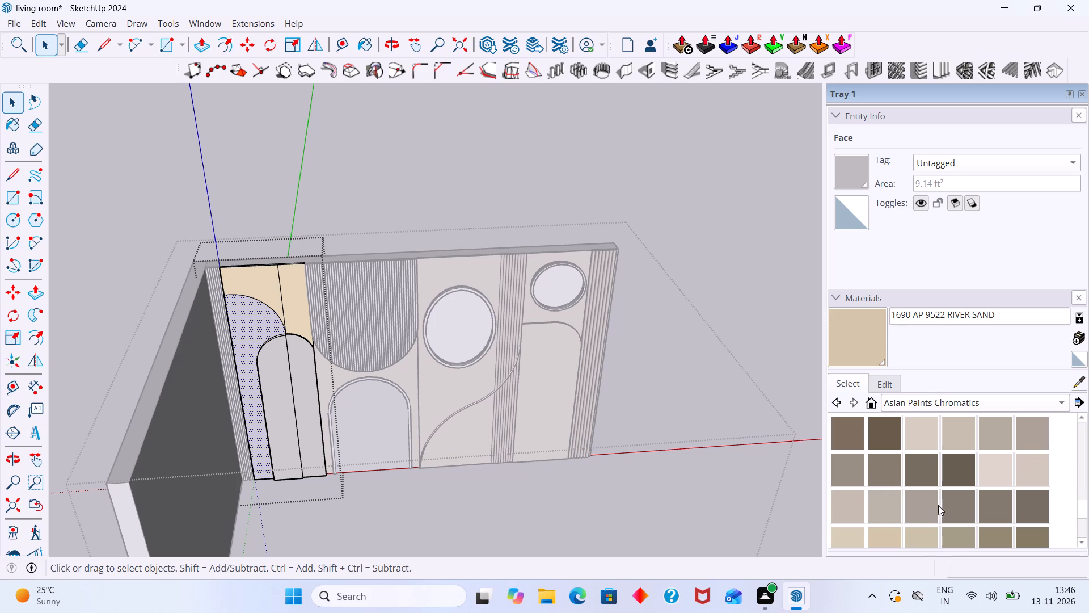
click(919, 511)
click(244, 344)
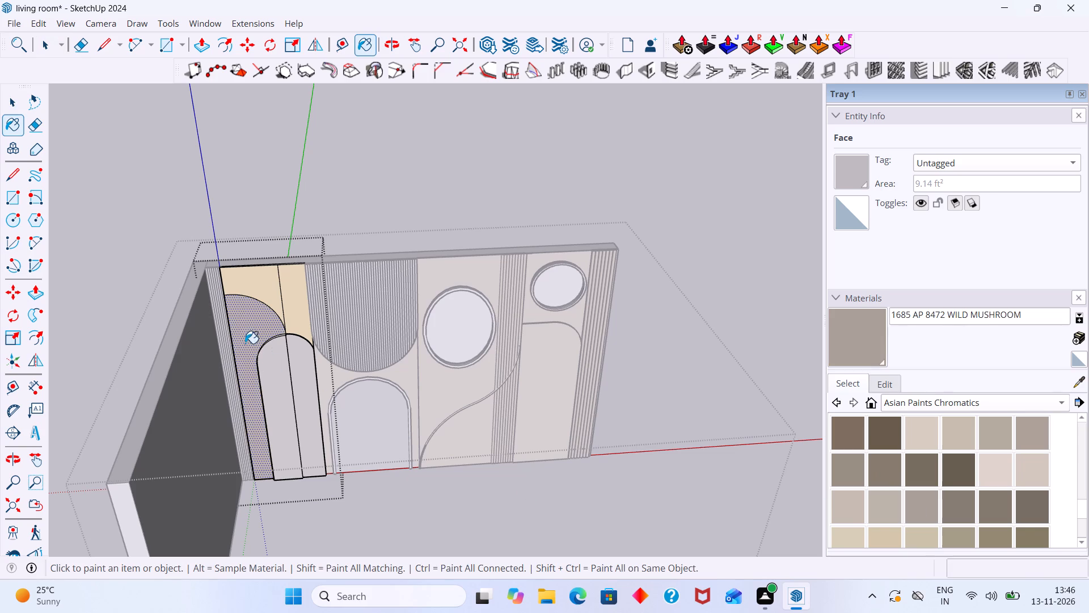
click(277, 362)
click(293, 364)
click(358, 400)
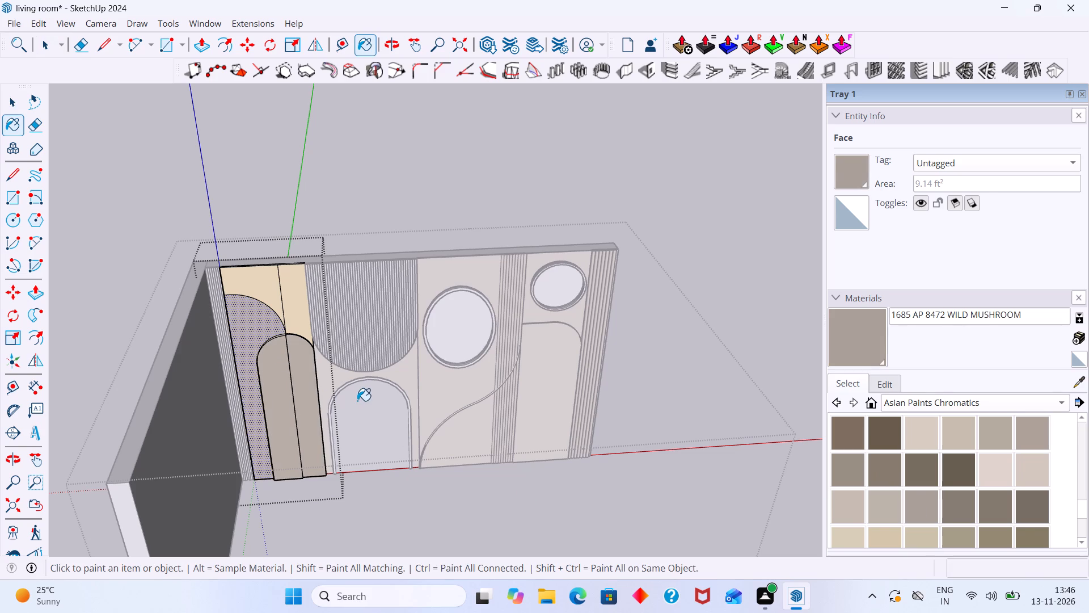
key(space)
click(537, 207)
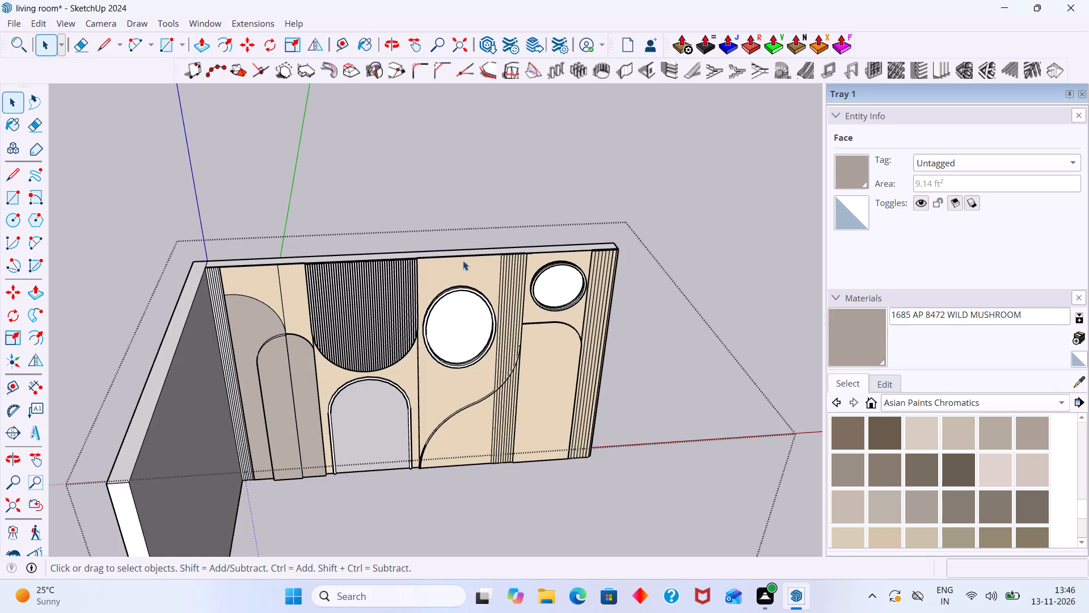
Paint the unpainted curved top edge of the smaller overlapping arch with 1685 AP 8472 WILD MUSHROOM.
shift+middle_drag(345, 408, 349, 464)
scroll(386, 472, up, 6)
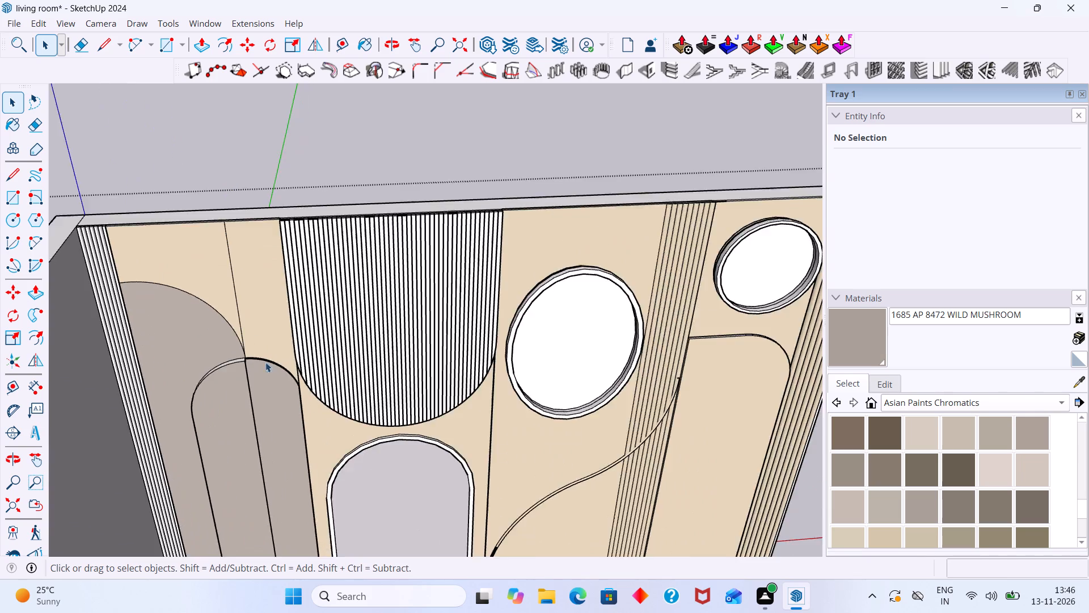
scroll(265, 362, up, 7)
middle_drag(229, 363, 249, 409)
scroll(226, 389, up, 3)
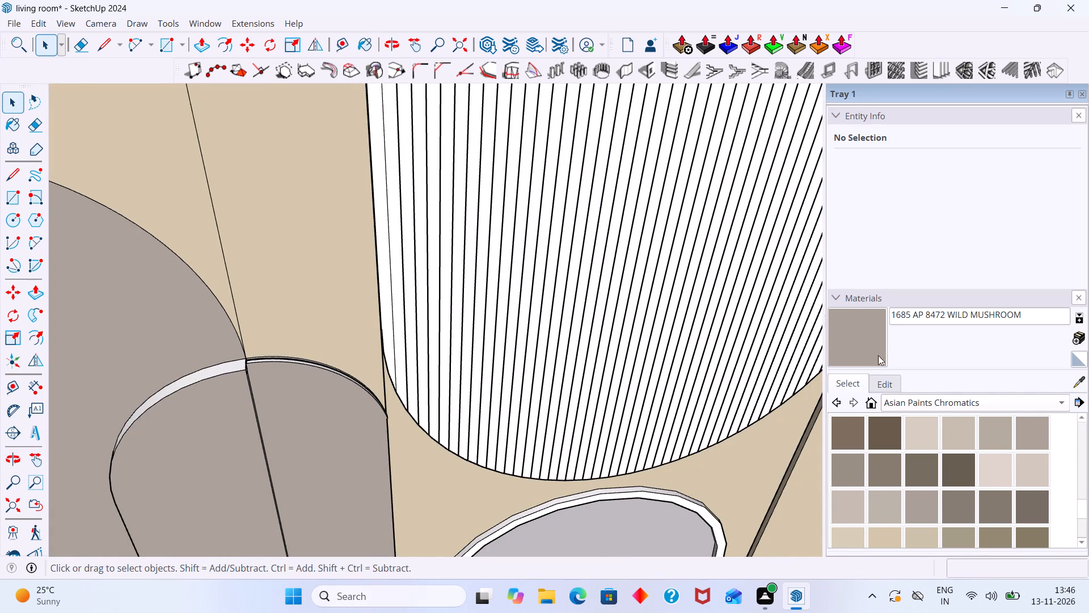
click(872, 344)
scroll(256, 437, up, 6)
click(235, 325)
scroll(293, 317, up, 5)
scroll(292, 310, down, 20)
scroll(292, 310, down, 8)
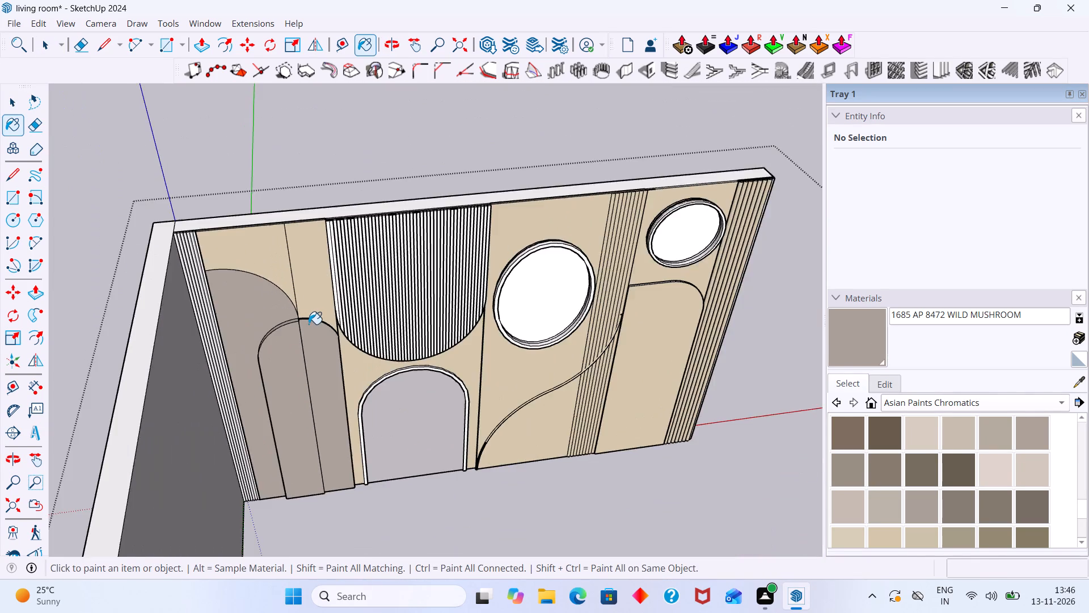
key(space)
Paint the low arch face beneath the fluted rounded panel with 1685 AP 8472 WILD MUSHROOM.
shift+middle_drag(365, 402, 362, 353)
scroll(362, 353, up, 4)
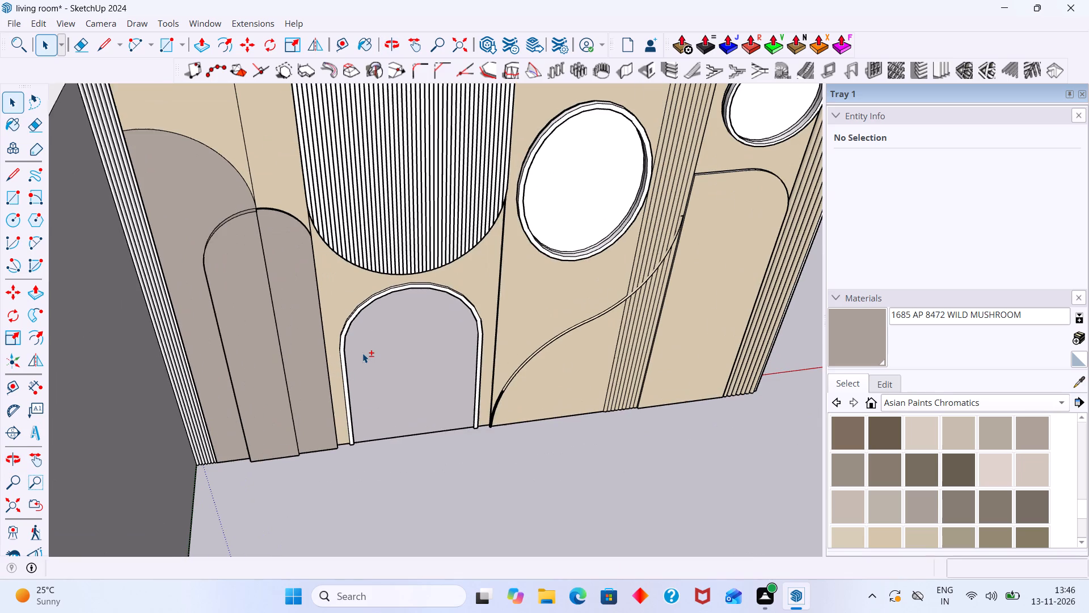
double_click(364, 354)
click(846, 346)
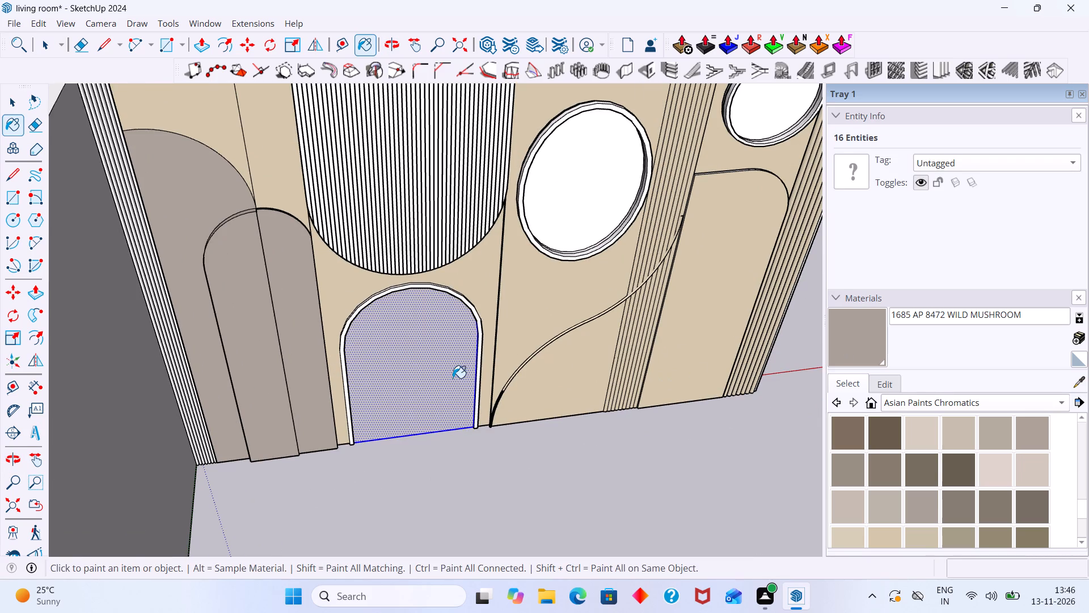
click(453, 378)
scroll(448, 373, down, 15)
middle_drag(442, 372, 396, 373)
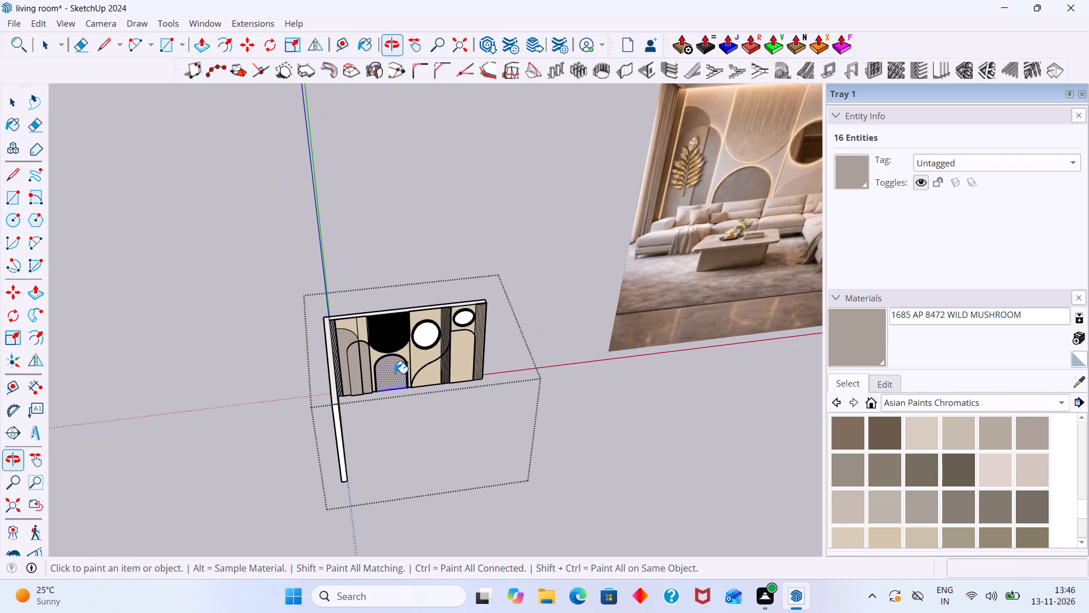
key(space)
click(462, 253)
Sample 1690 AP 9522 RIVER SAND from the wall panel and paint the front and outer edge of the low arch's trim.
scroll(376, 386, up, 16)
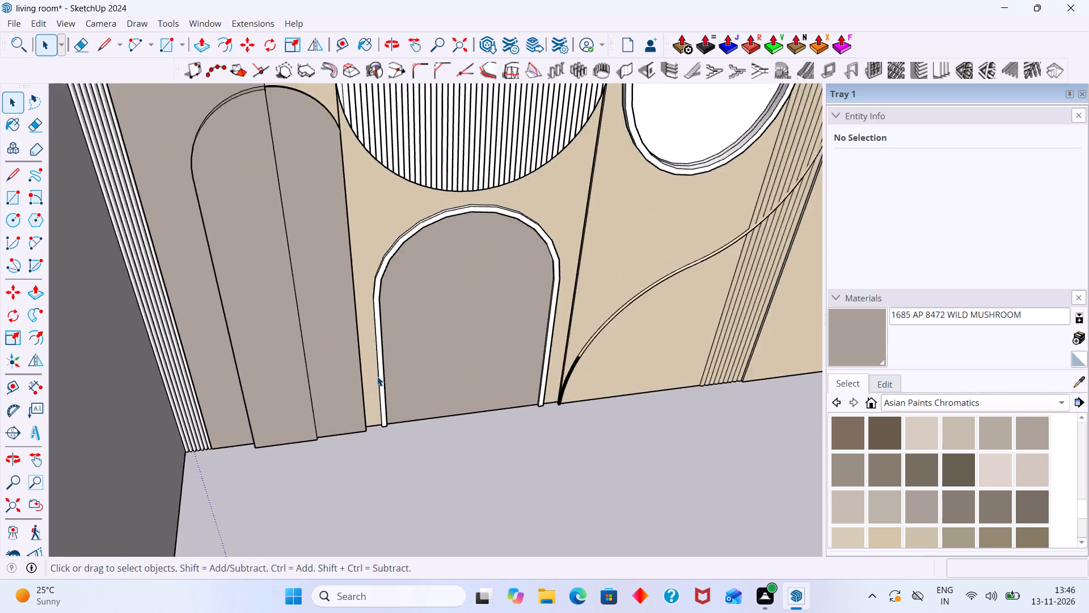
scroll(377, 376, up, 12)
double_click(379, 405)
click(377, 414)
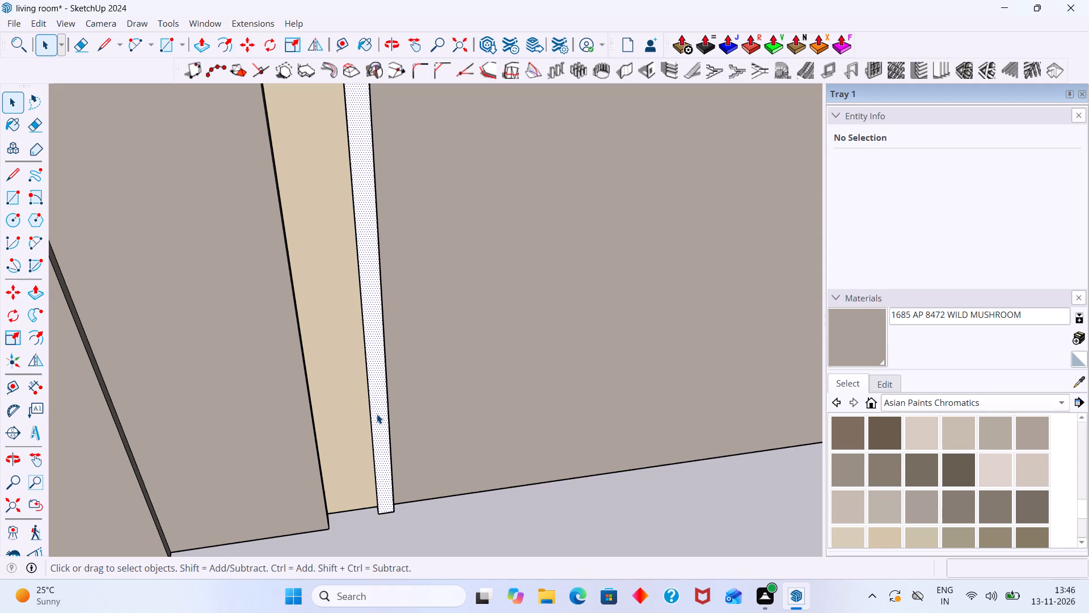
click(1080, 385)
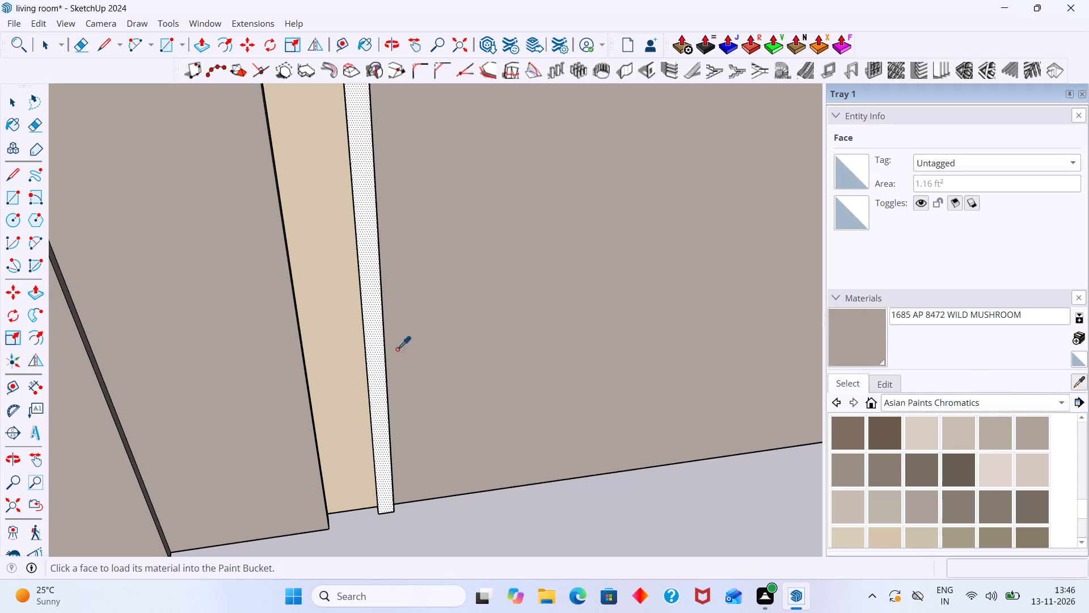
click(339, 352)
click(374, 355)
scroll(374, 355, down, 9)
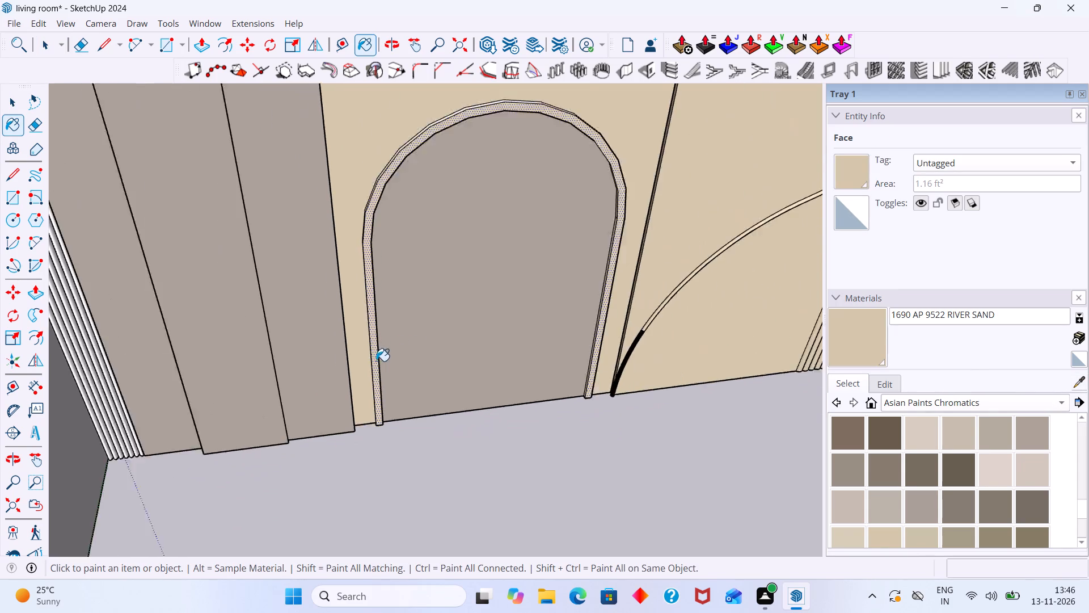
scroll(376, 361, down, 4)
middle_drag(638, 253, 601, 292)
scroll(474, 201, up, 2)
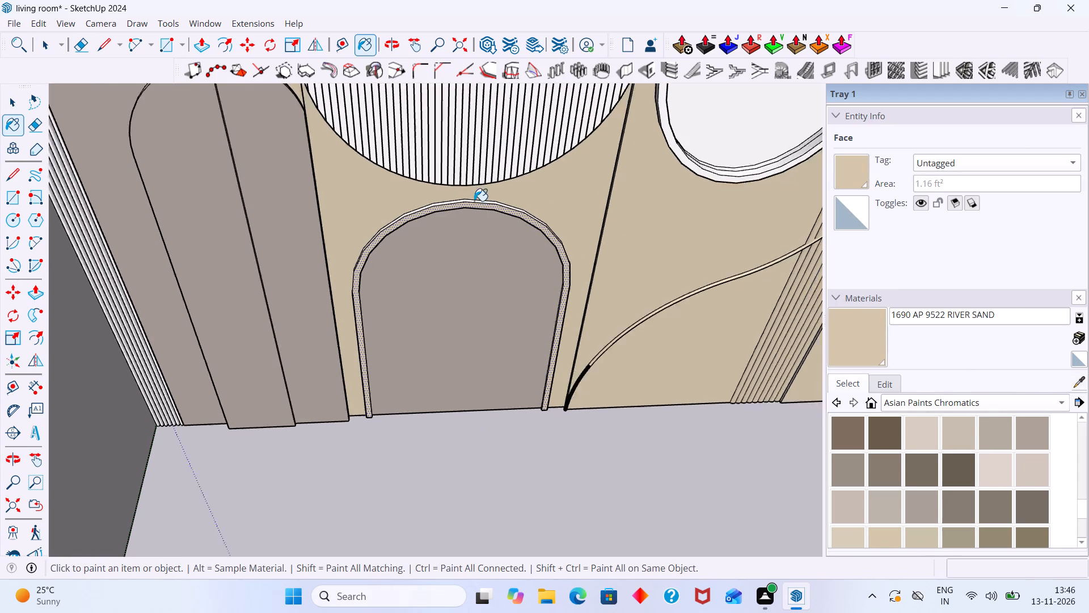
scroll(474, 201, up, 18)
click(457, 203)
Examine the painted feature wall from several angles and compare it with the reference photo.
scroll(458, 200, down, 9)
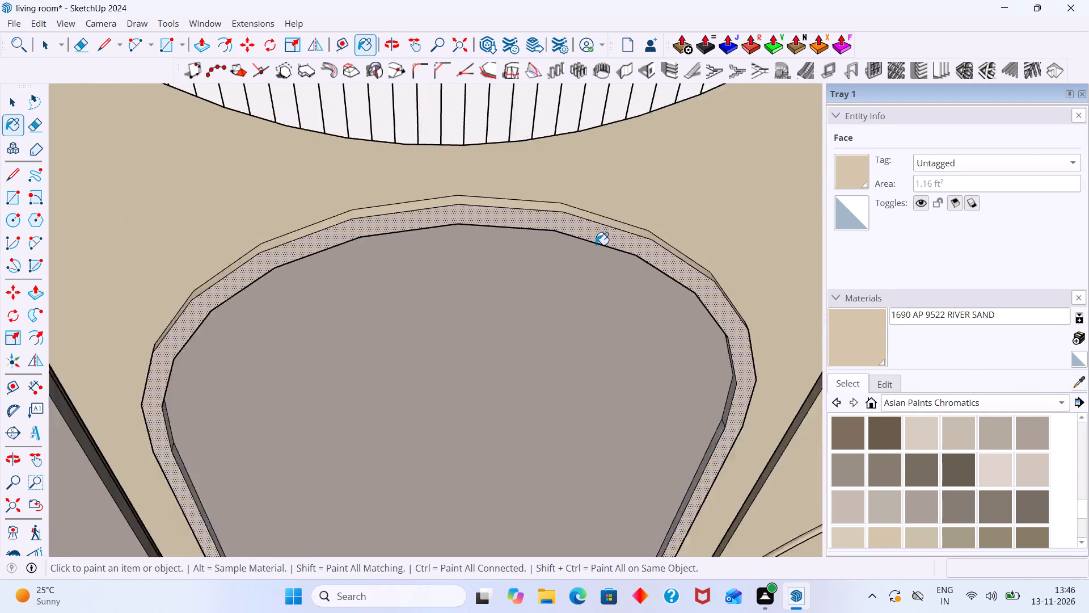
scroll(596, 245, down, 12)
middle_drag(654, 291, 514, 240)
middle_drag(612, 306, 558, 297)
scroll(556, 296, down, 6)
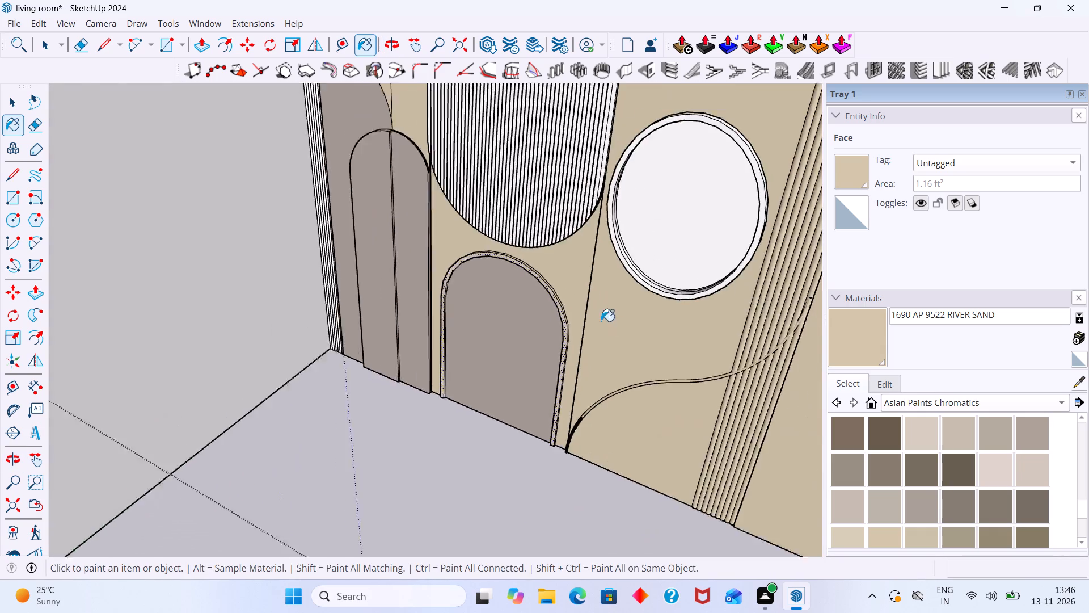
scroll(601, 321, down, 5)
middle_drag(602, 364, 782, 338)
scroll(694, 312, down, 17)
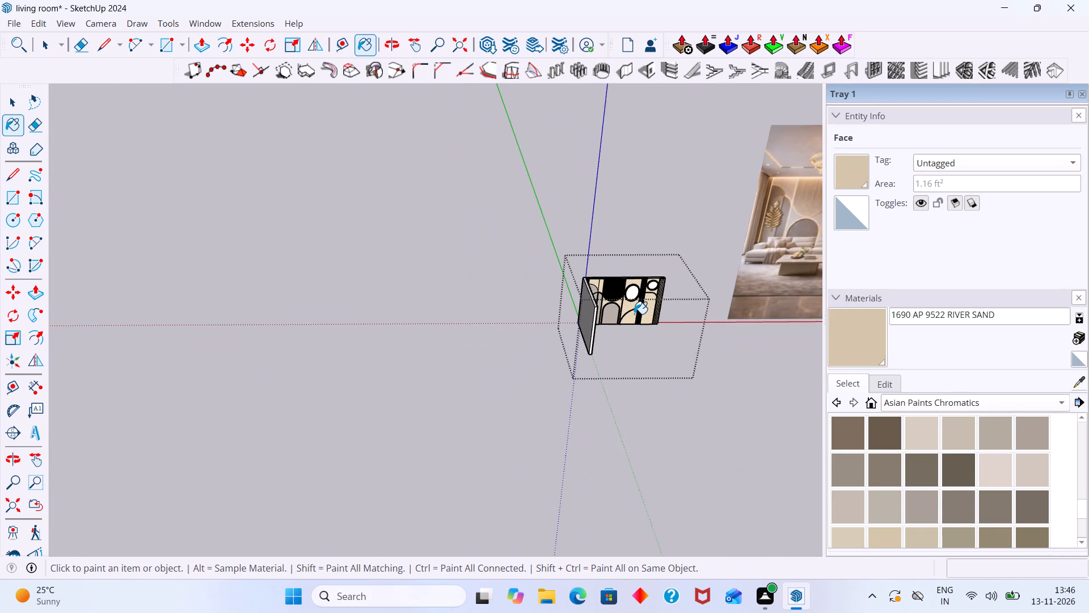
shift+middle_drag(634, 314, 522, 320)
scroll(632, 314, up, 3)
middle_drag(521, 295, 521, 313)
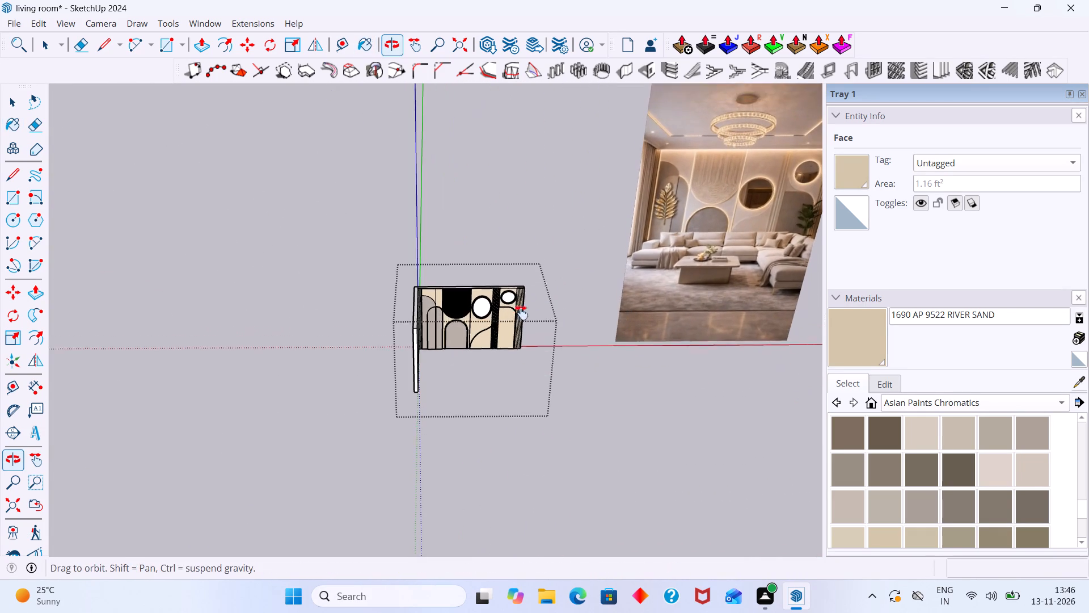
Paint the fluted rounded panel above the low arch with 1690 AP 9522 RIVER SAND.
middle_drag(521, 313, 515, 344)
scroll(427, 327, up, 20)
scroll(427, 327, up, 1)
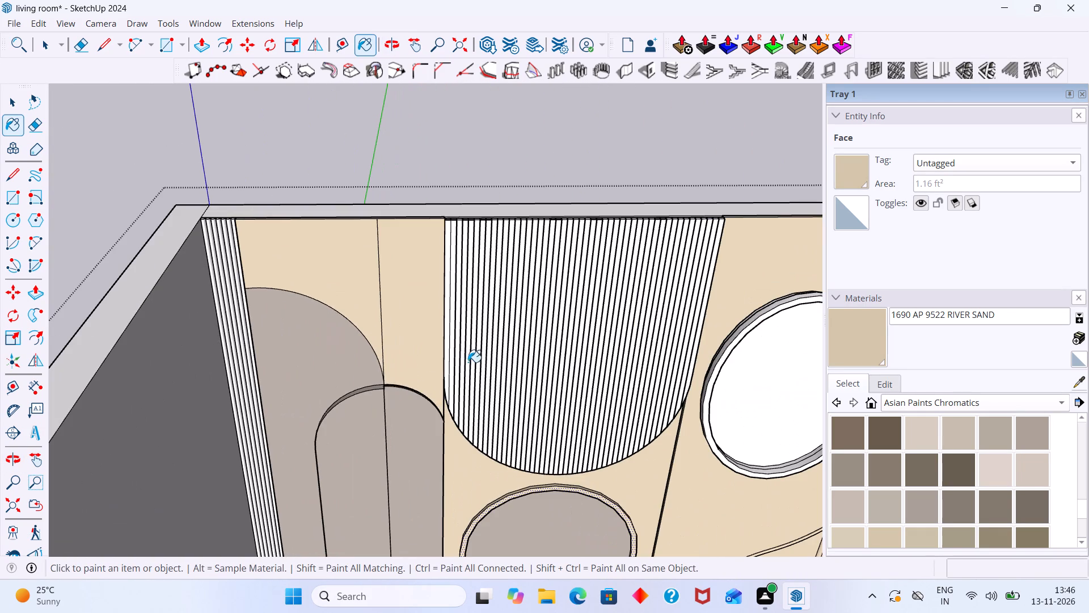
click(470, 360)
scroll(474, 366, down, 20)
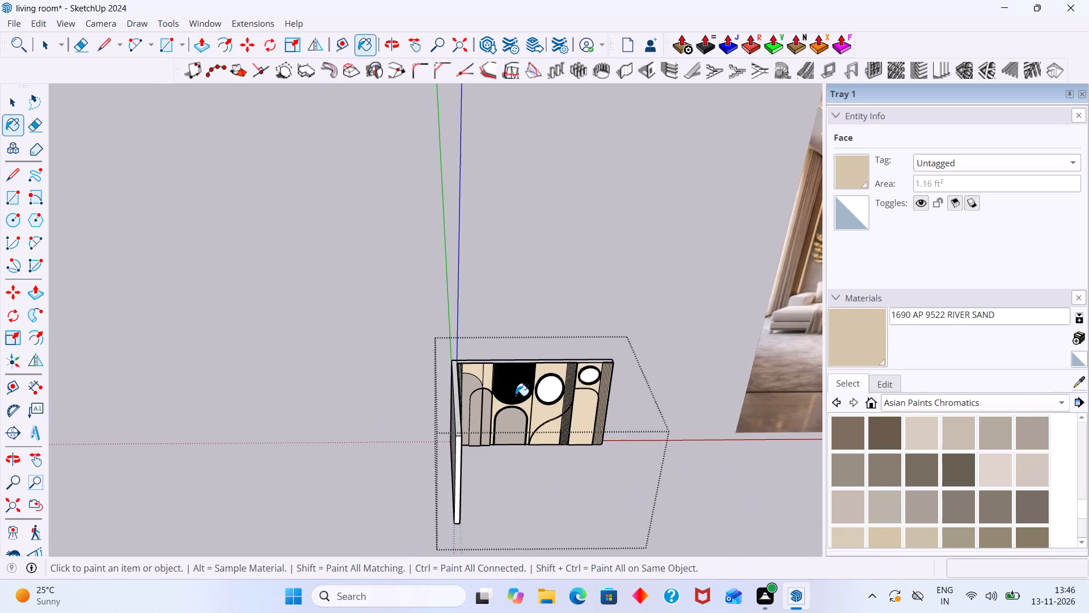
Close the wall group and examine the painted feature wall against the living room reference photo.
middle_drag(516, 395, 373, 401)
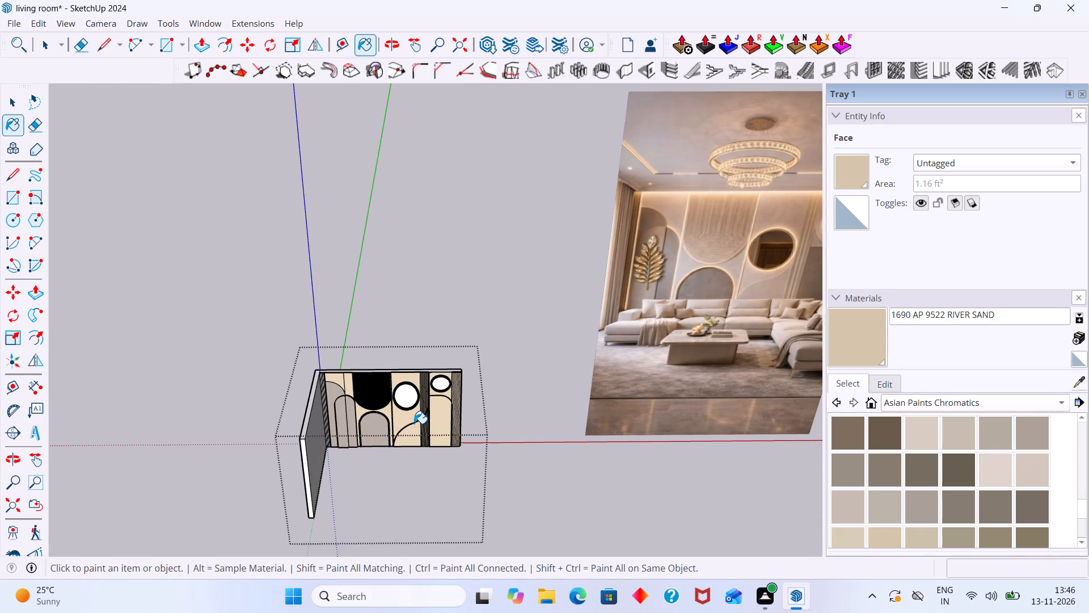
shift+middle_drag(445, 414, 364, 412)
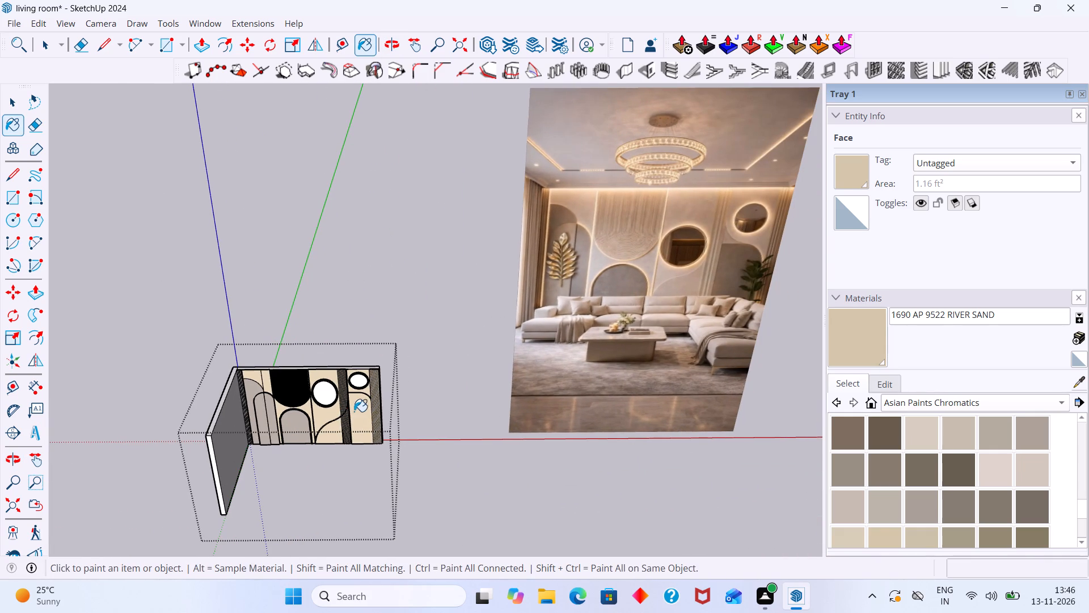
key(space)
middle_drag(280, 389, 214, 385)
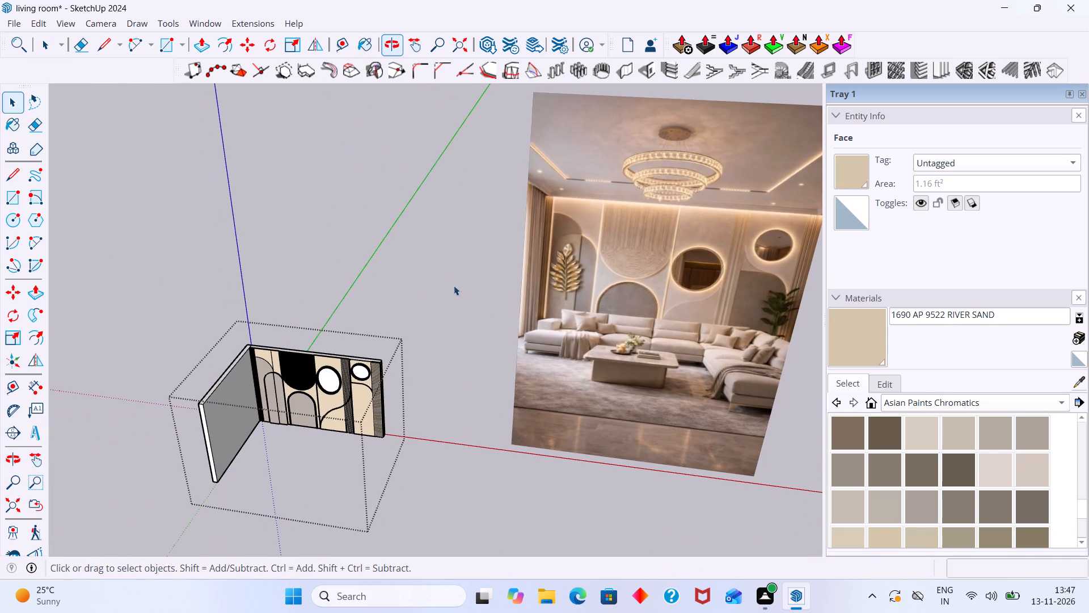
click(459, 270)
scroll(344, 372, down, 2)
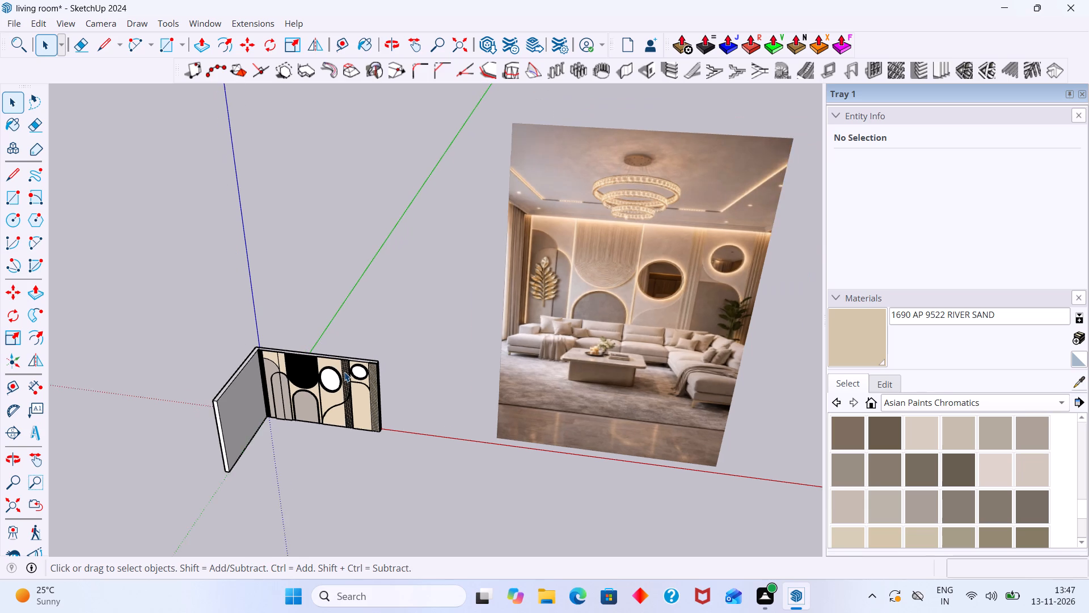
scroll(344, 372, down, 1)
middle_drag(349, 372, 359, 364)
scroll(328, 372, up, 16)
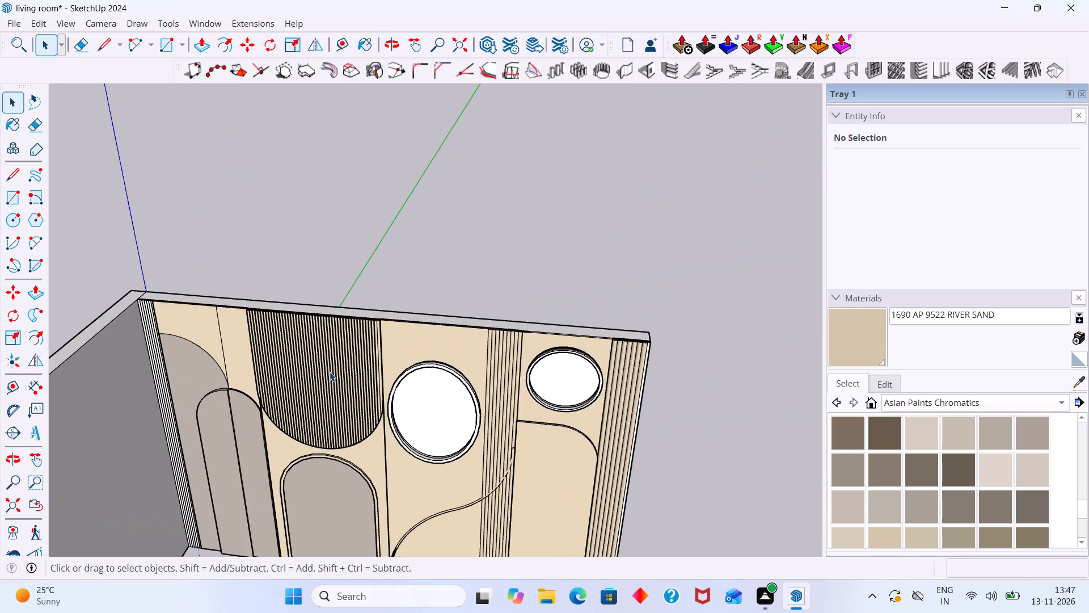
middle_drag(330, 372, 366, 366)
scroll(366, 366, down, 10)
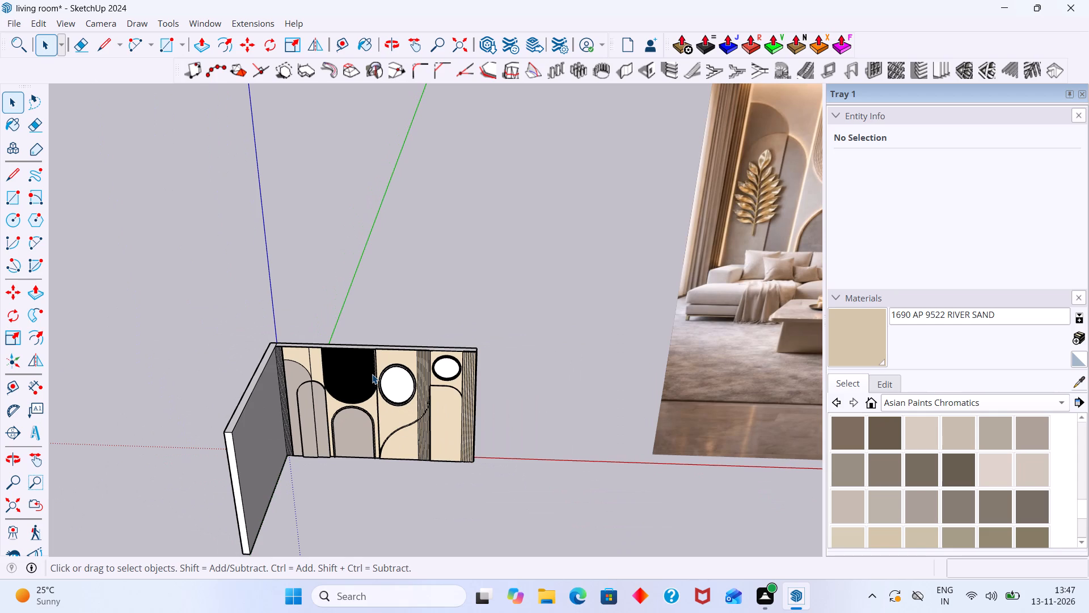
scroll(366, 369, down, 3)
scroll(366, 369, up, 1)
scroll(366, 369, down, 3)
shift+middle_drag(384, 356, 380, 356)
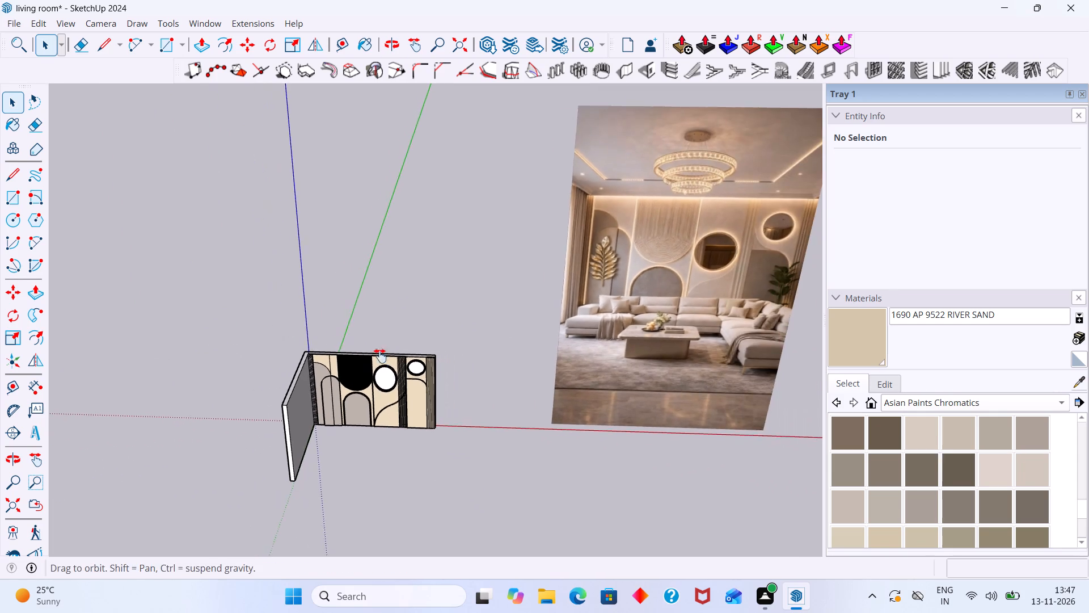
shift+middle_drag(380, 356, 275, 400)
scroll(331, 390, down, 7)
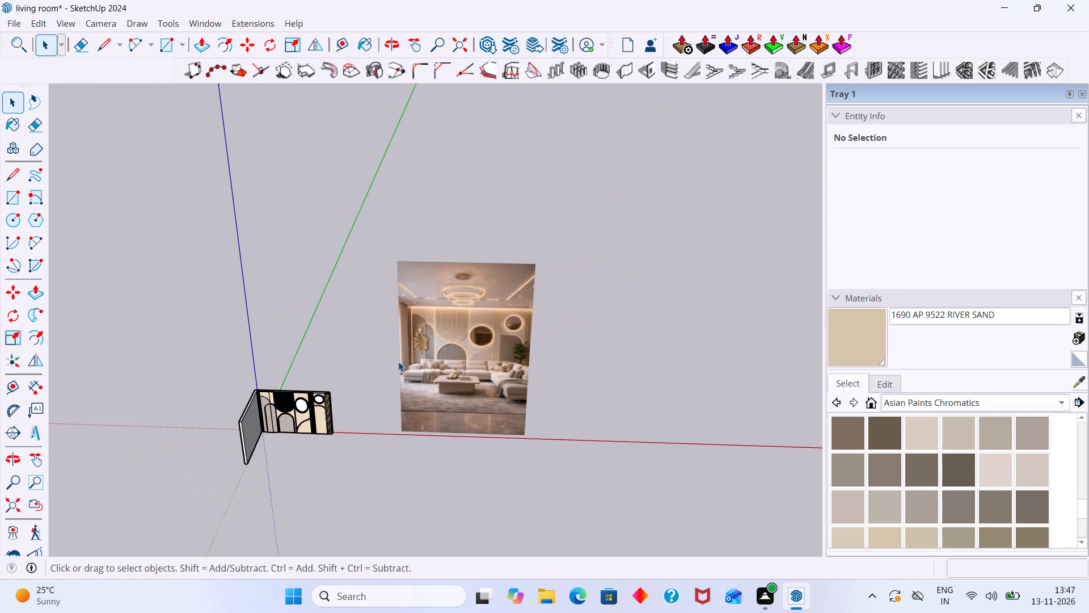
scroll(483, 334, up, 13)
scroll(444, 324, down, 7)
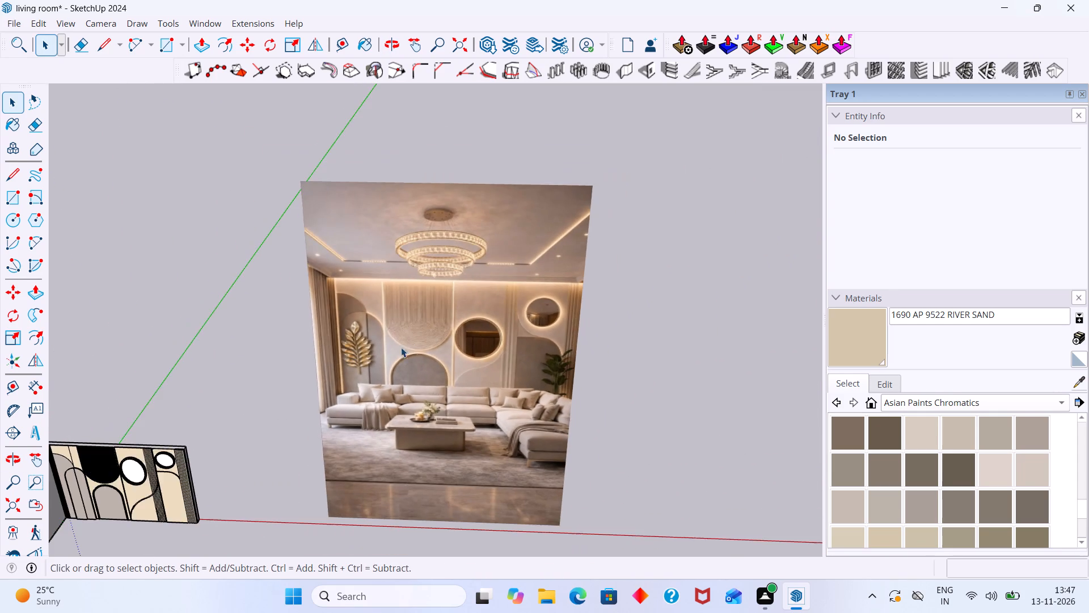
shift+middle_drag(398, 347, 436, 333)
scroll(168, 427, up, 1)
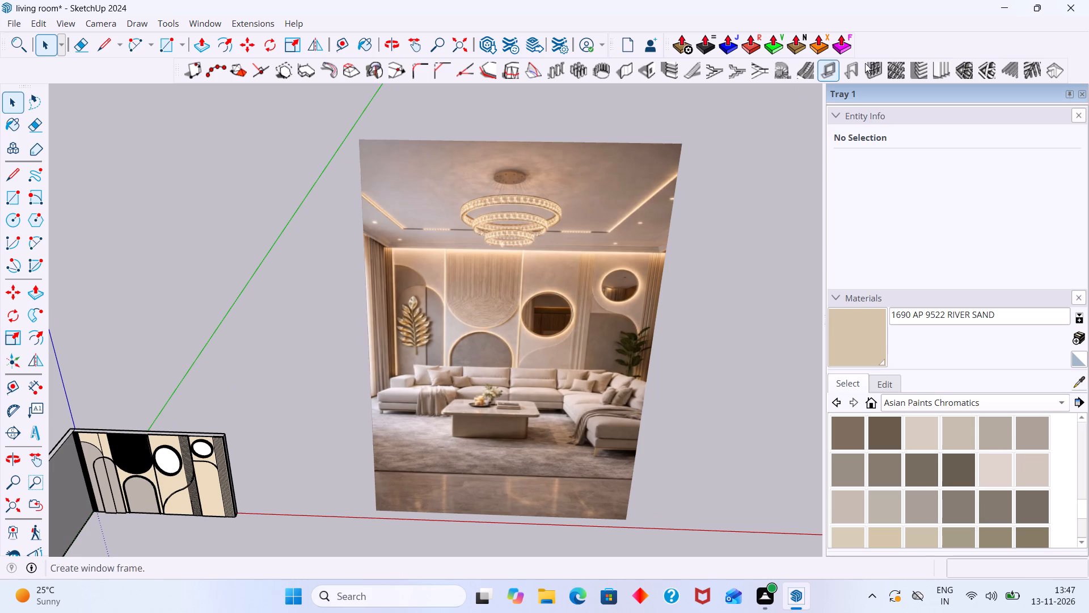
Display the V-Ray for SketchUp tool set.
right_click(926, 44)
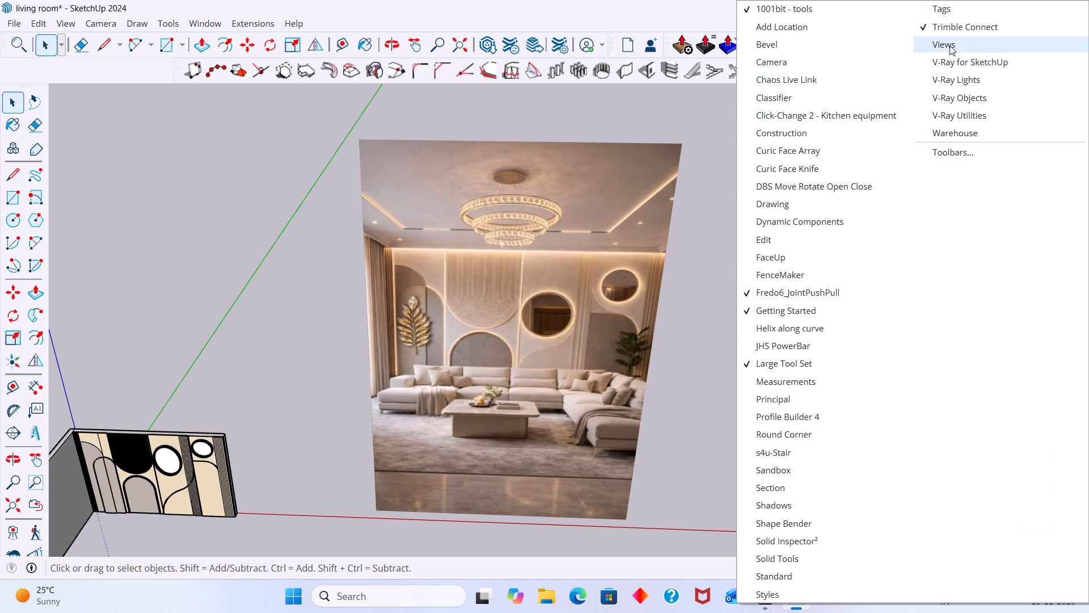
click(939, 60)
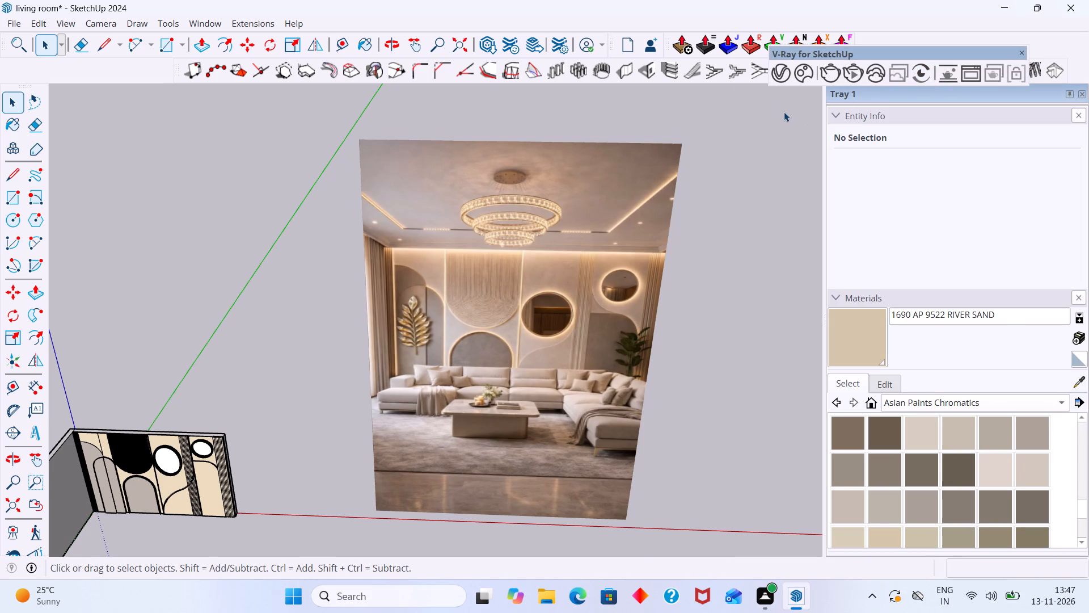
From the Glass materials in Chaos Cosmos, download Glass Yellow 001 and import it into the scene.
click(805, 77)
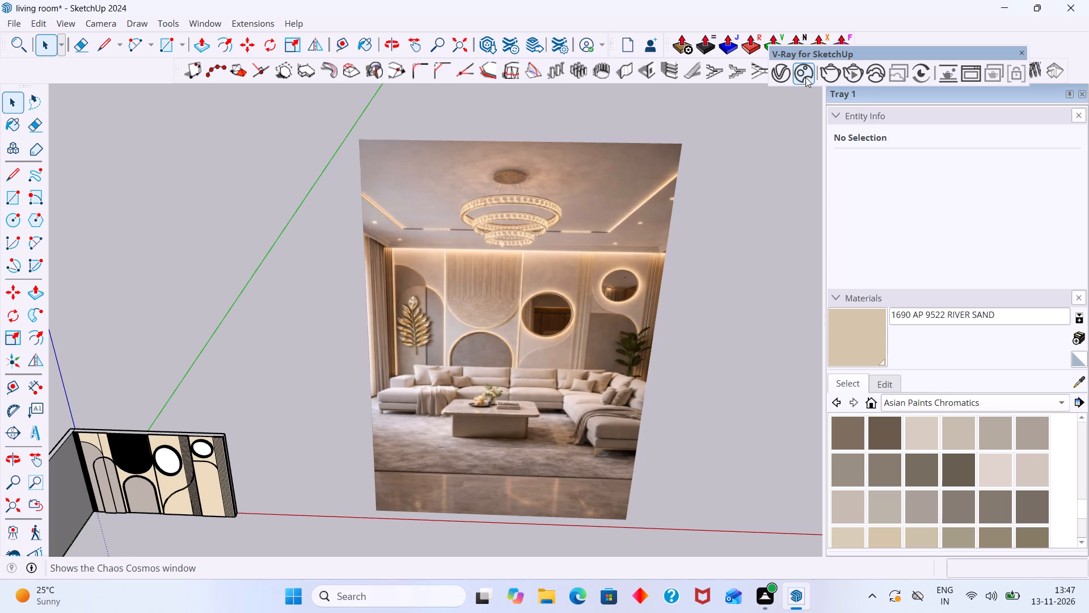
double_click(805, 77)
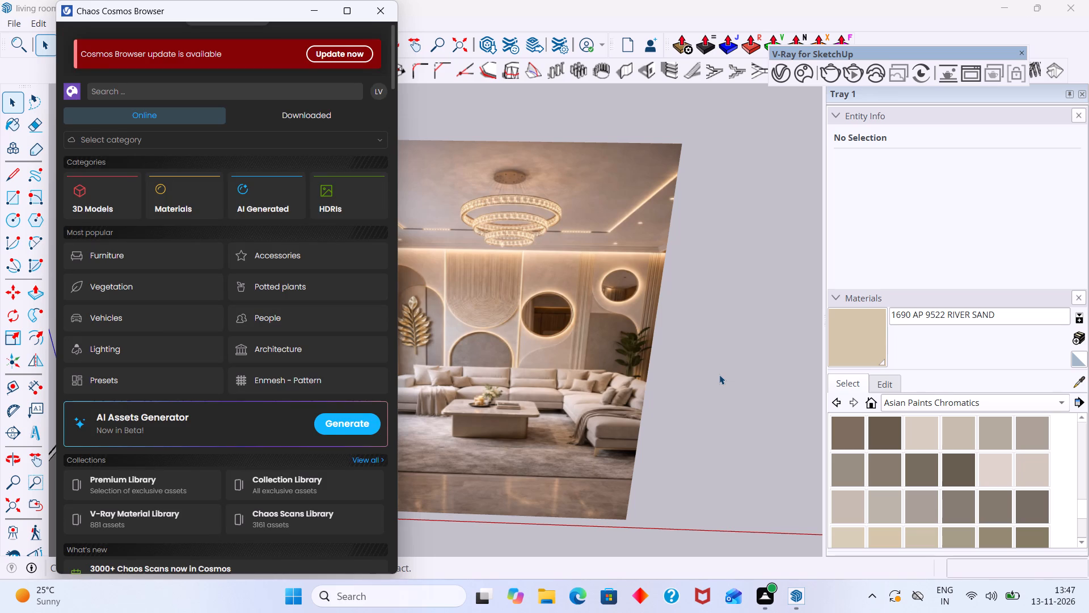
click(181, 211)
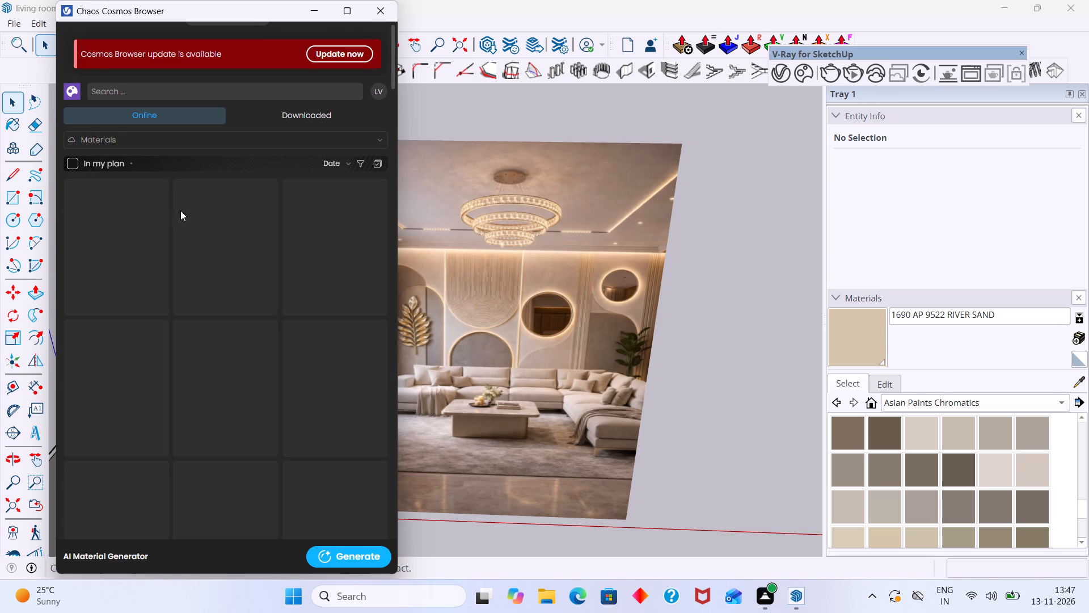
click(100, 144)
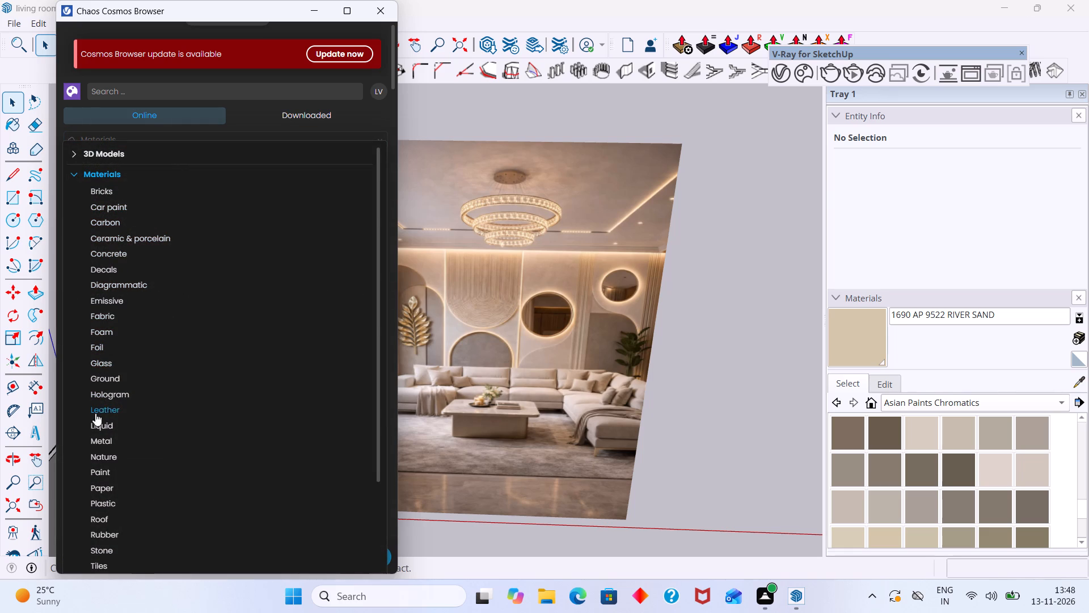
click(118, 367)
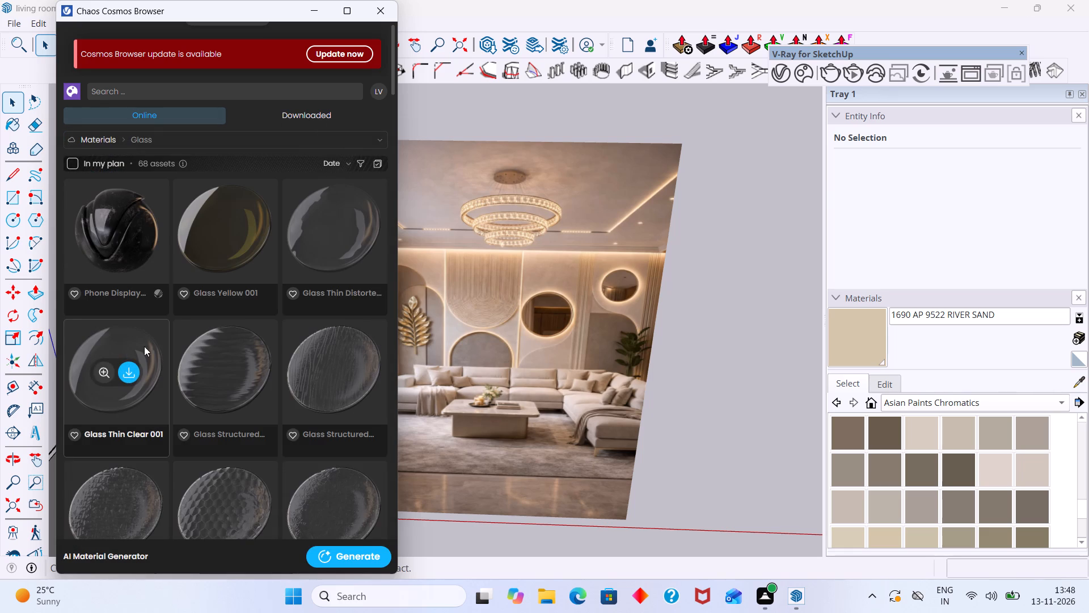
scroll(150, 289, down, 1)
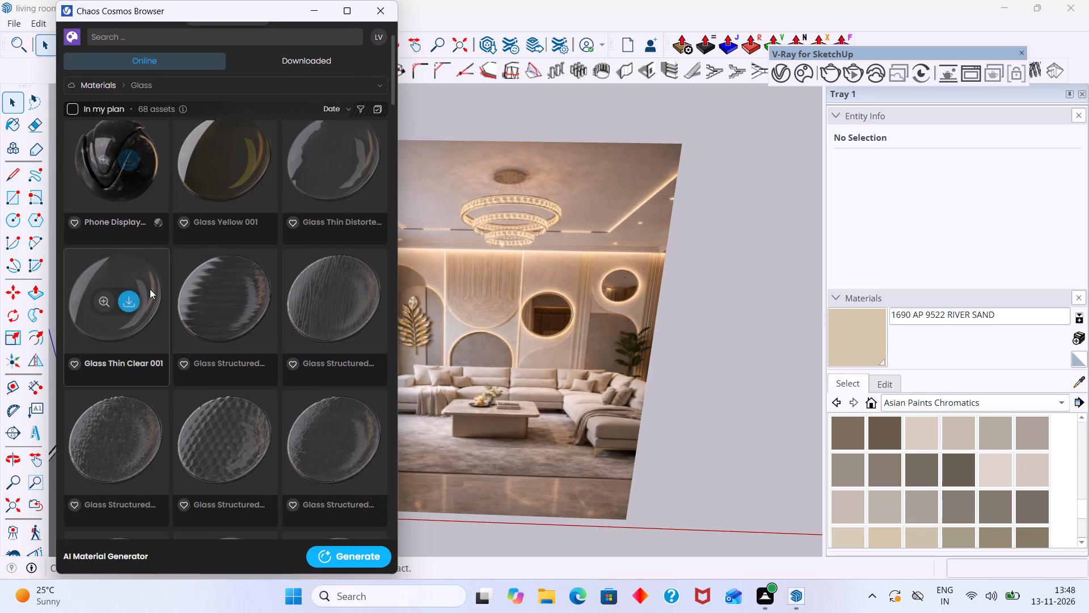
scroll(149, 301, down, 2)
scroll(149, 308, up, 3)
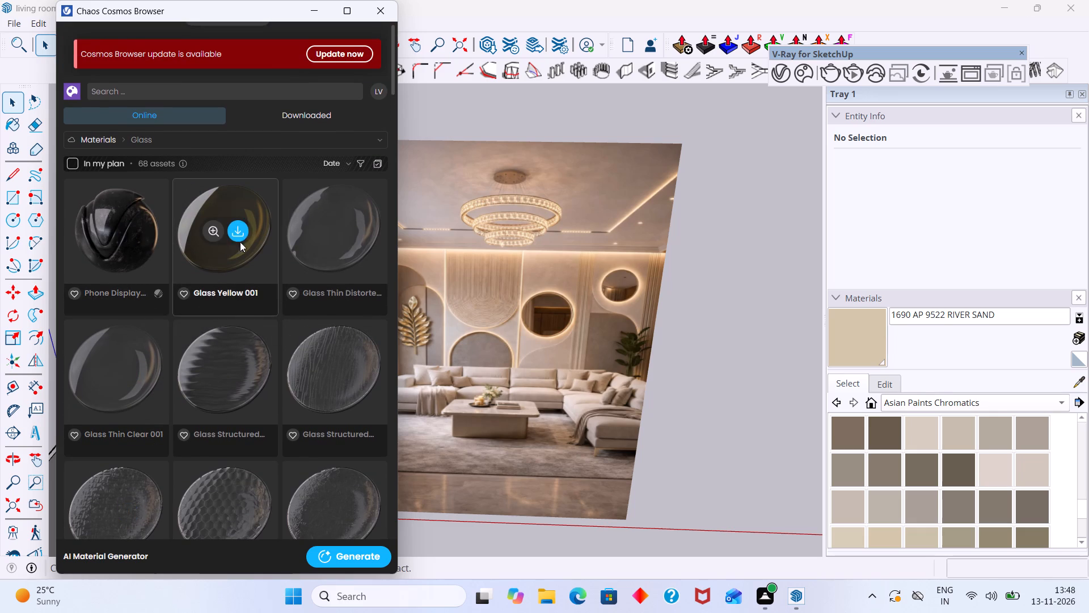
click(241, 233)
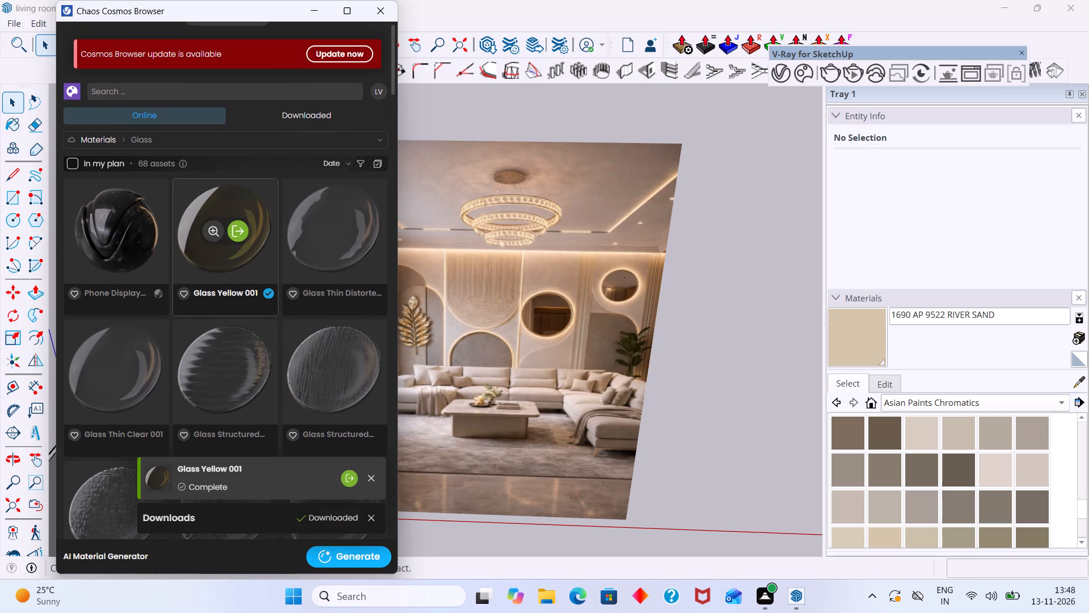
click(239, 233)
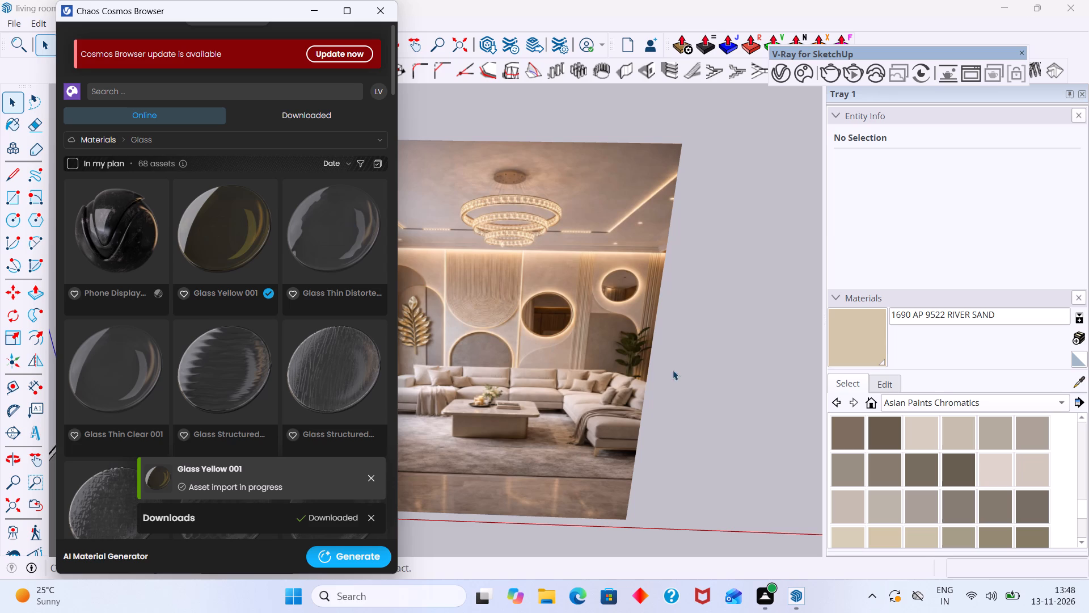
Open the feature wall's nested groups down to the larger round mirror and select its circular face.
scroll(706, 377, down, 6)
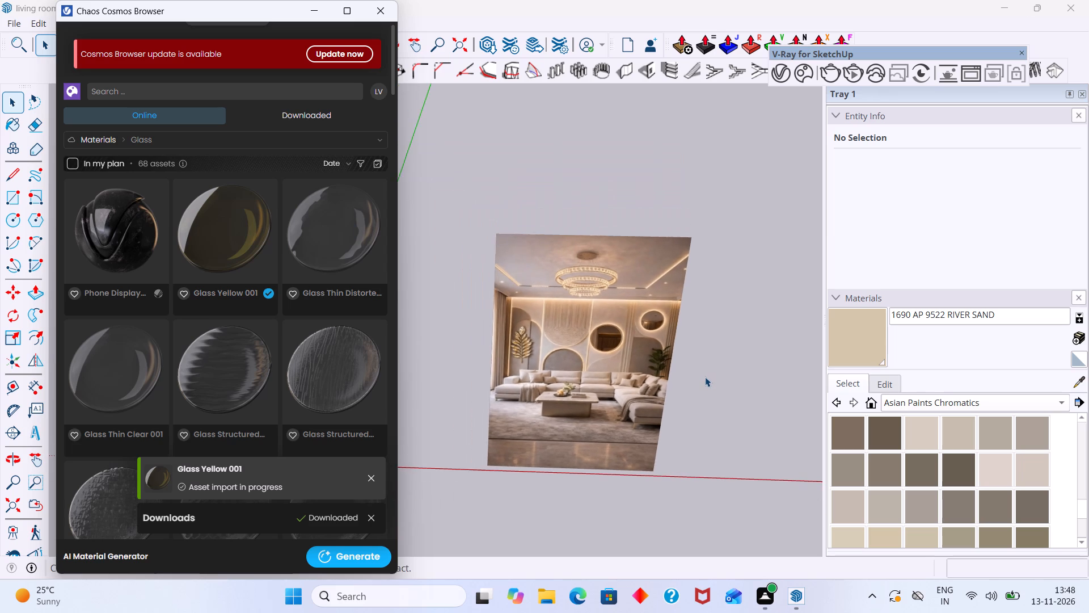
middle_drag(698, 377, 512, 355)
scroll(514, 355, down, 10)
middle_drag(514, 364, 716, 387)
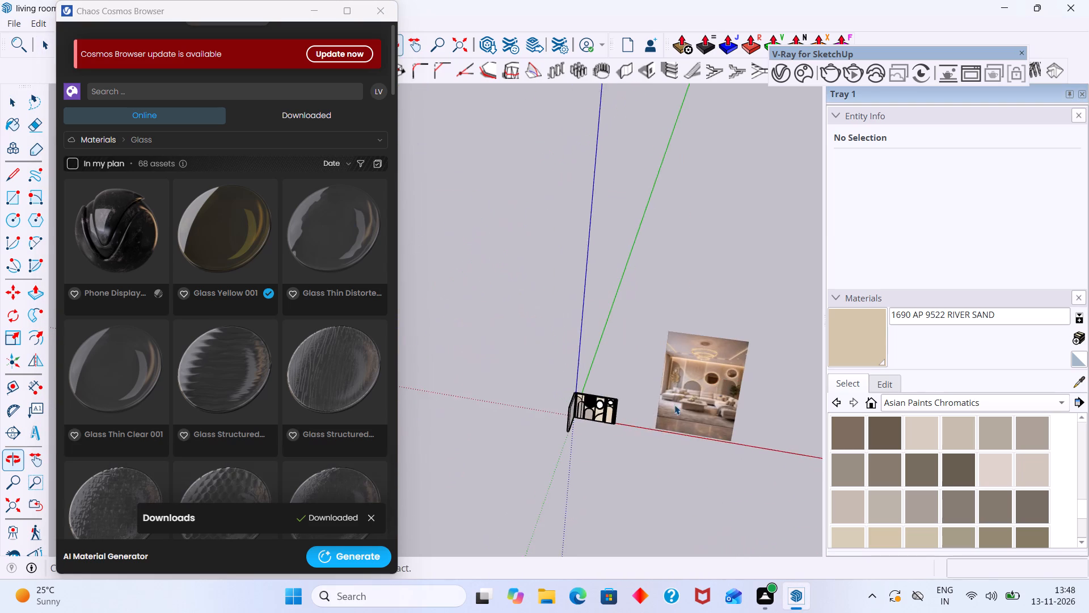
scroll(641, 422, up, 20)
scroll(641, 422, up, 3)
click(596, 393)
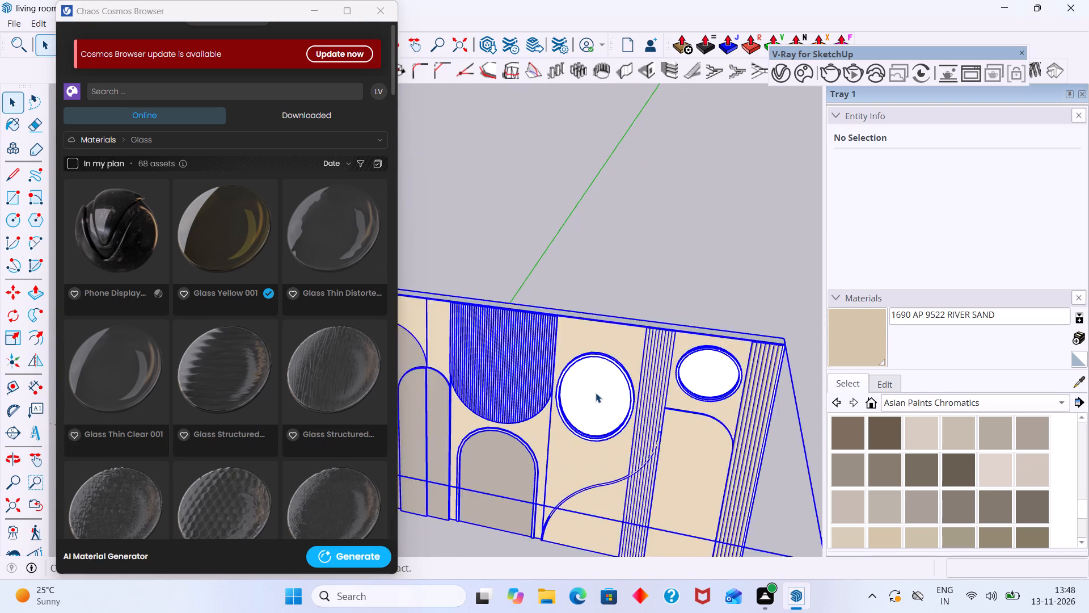
scroll(596, 397, up, 3)
double_click(596, 400)
click(588, 412)
double_click(588, 412)
scroll(585, 412, up, 3)
click(585, 412)
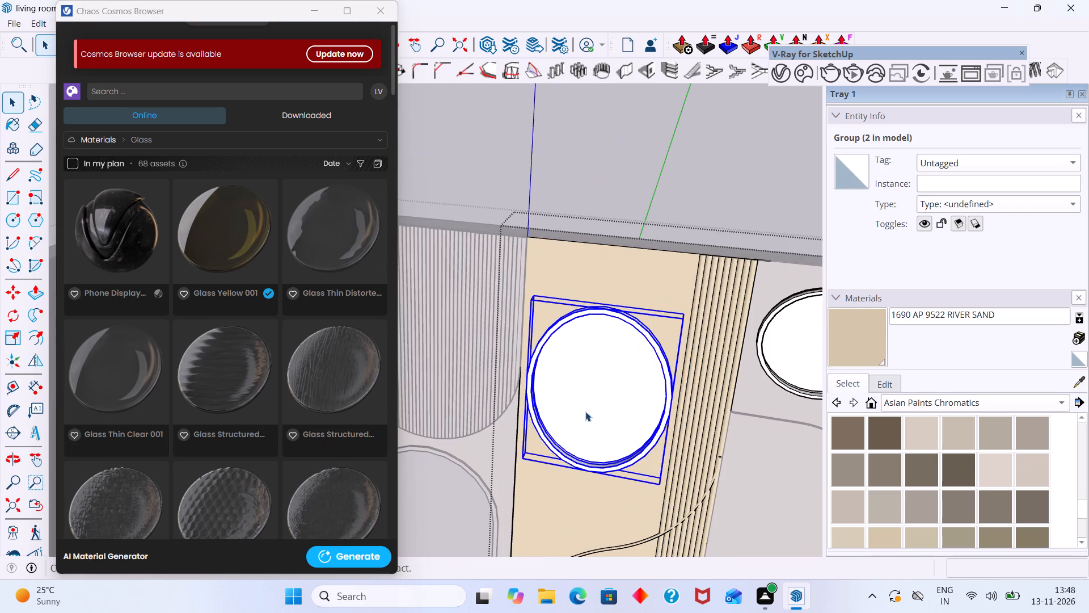
scroll(585, 412, up, 3)
double_click(585, 412)
click(596, 420)
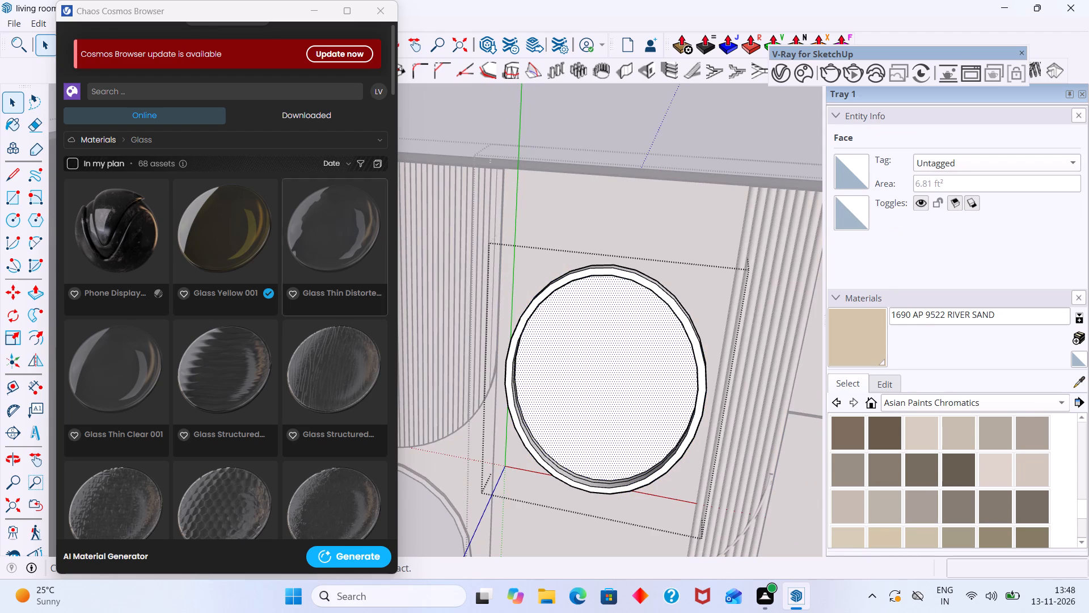
Try to apply Glass Yellow 001 to the selected mirror face by importing it again from Chaos Cosmos.
click(244, 238)
click(239, 232)
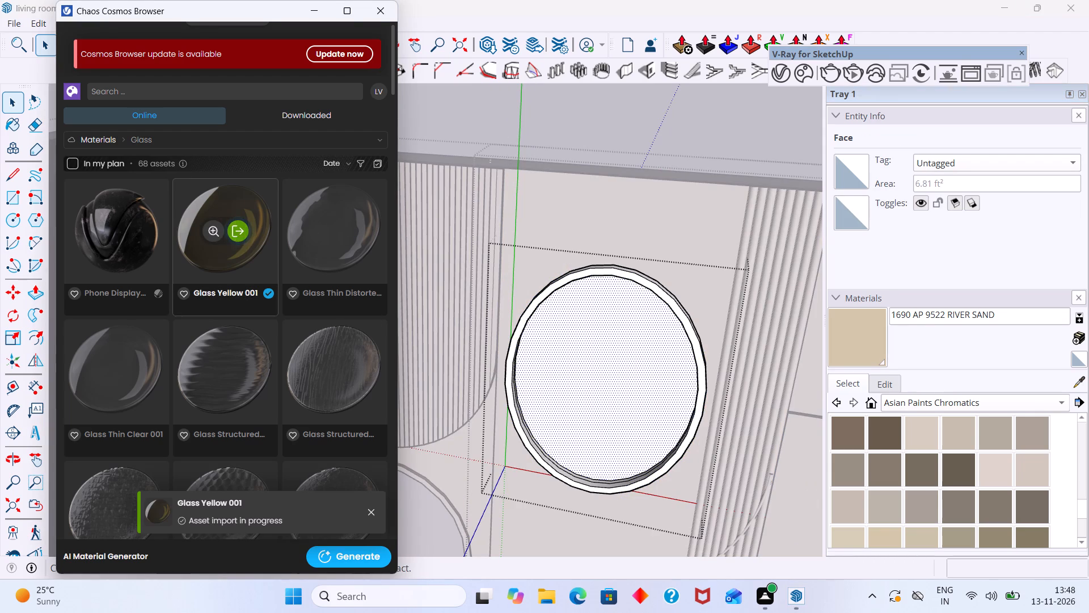
click(571, 397)
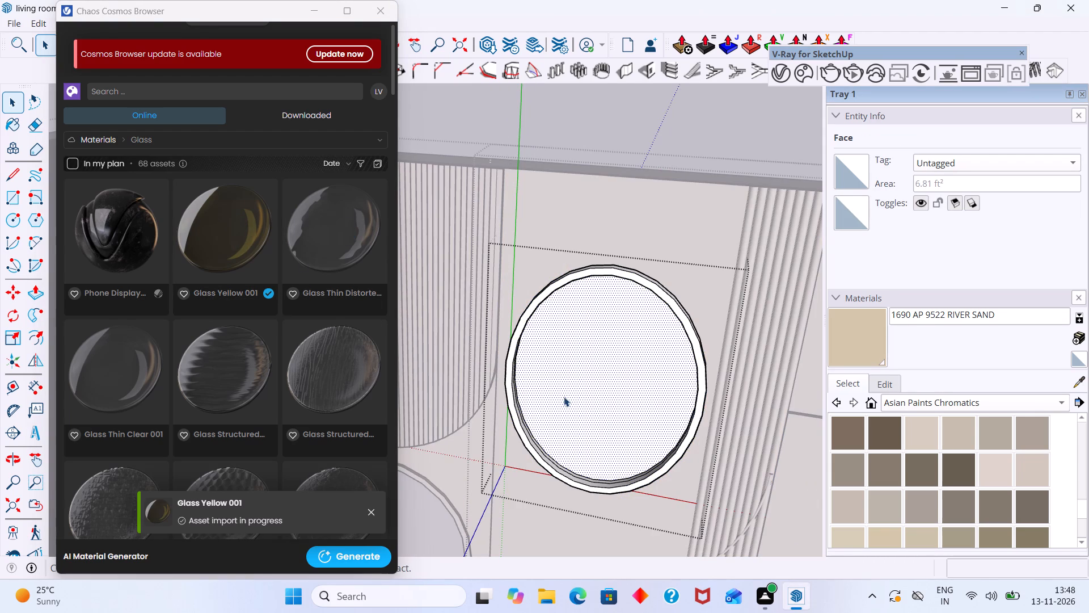
right_click(563, 396)
click(541, 347)
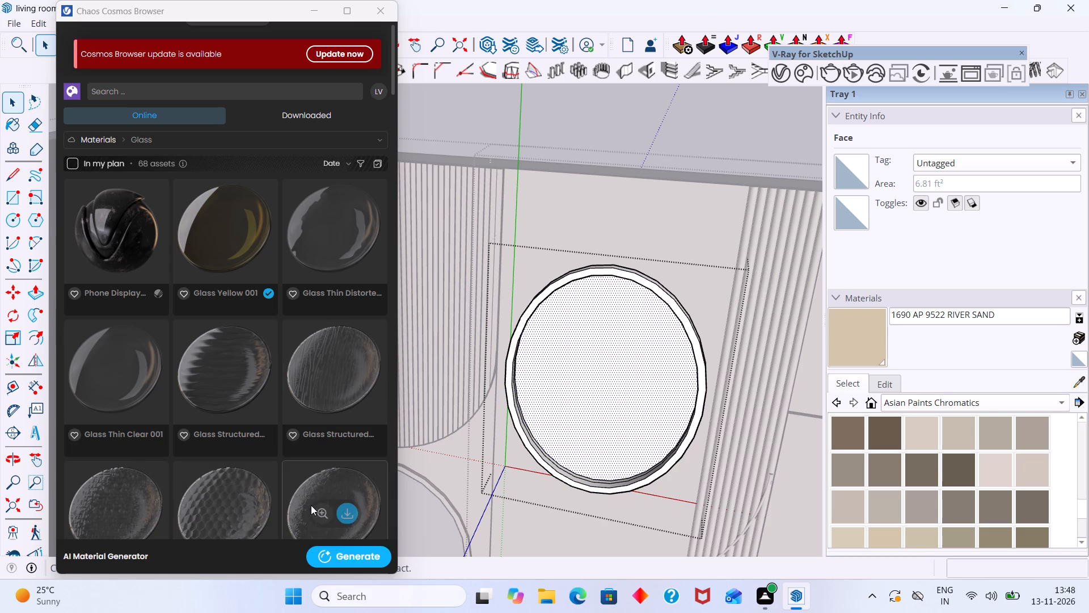
click(242, 236)
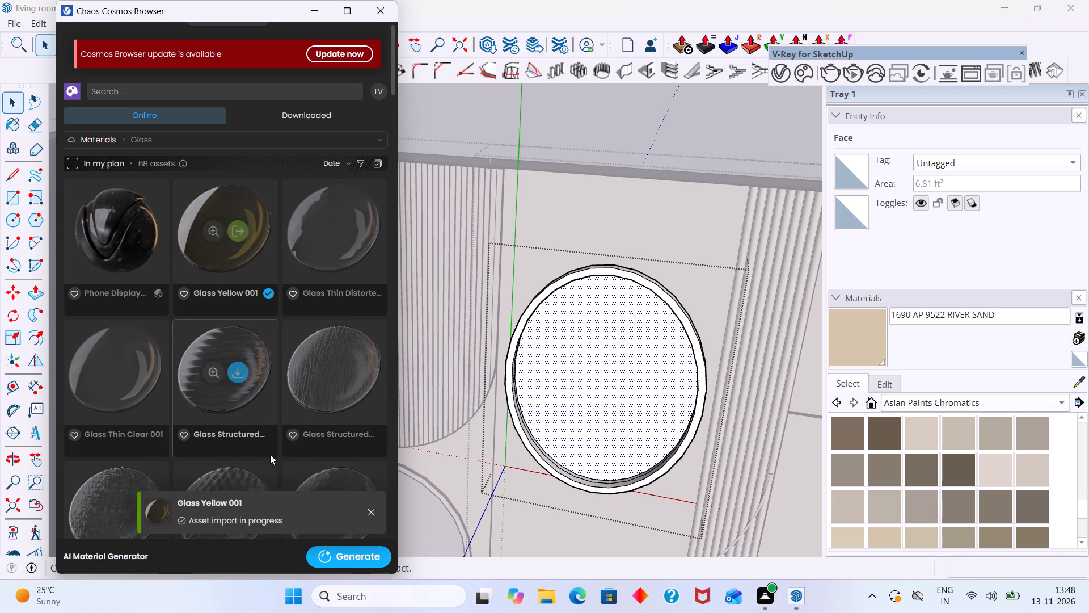
click(248, 518)
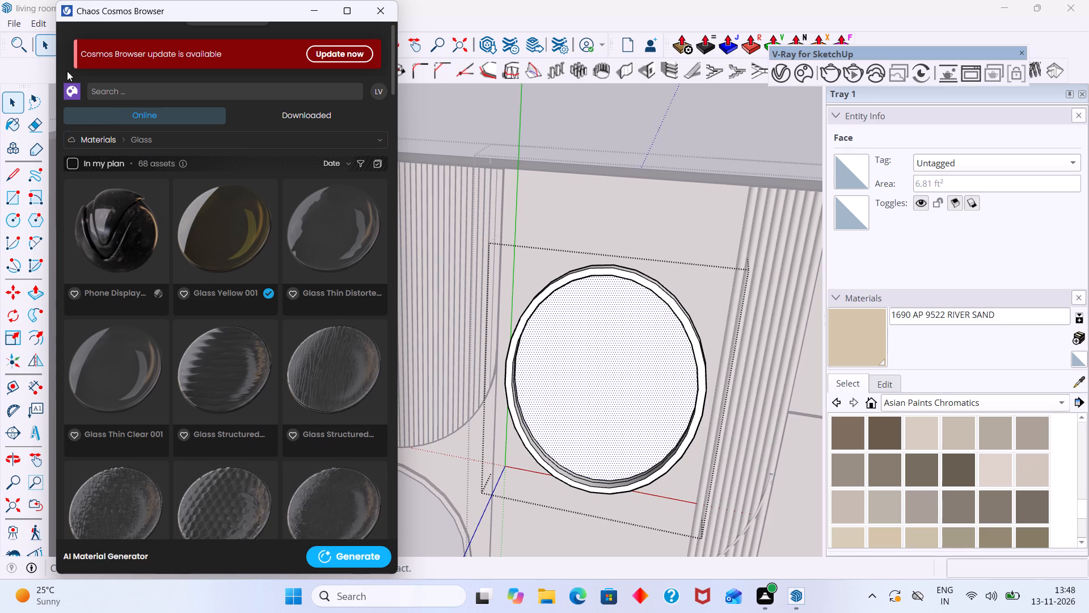
click(239, 227)
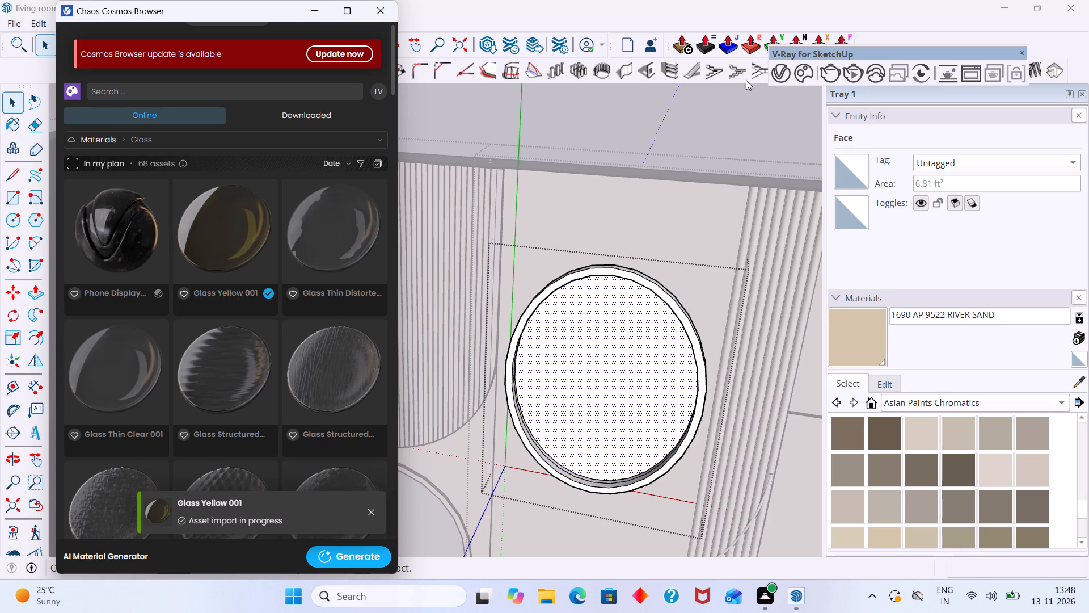
Search the V-Ray Asset Editor for glass and apply the Glass Yellow 001 material to the selected larger mirror face.
click(776, 70)
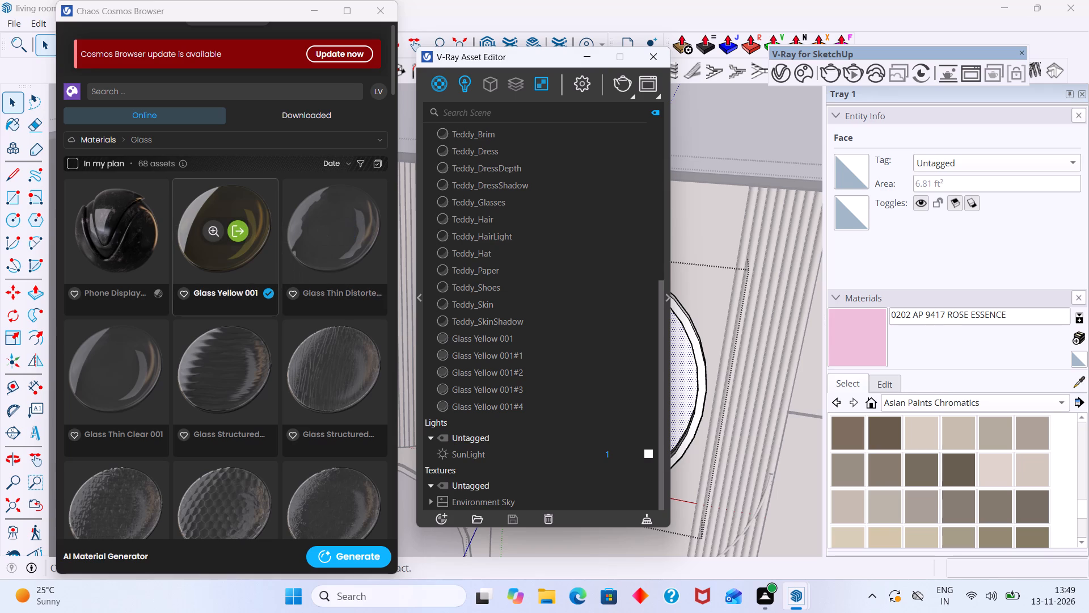
click(485, 114)
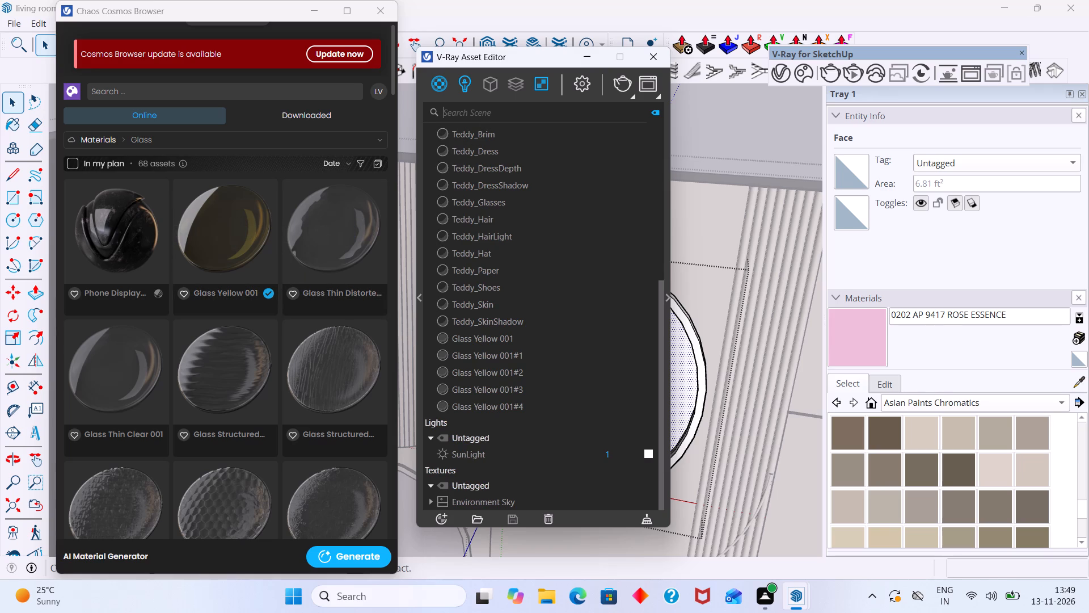
key(g)
key(l)
key(a)
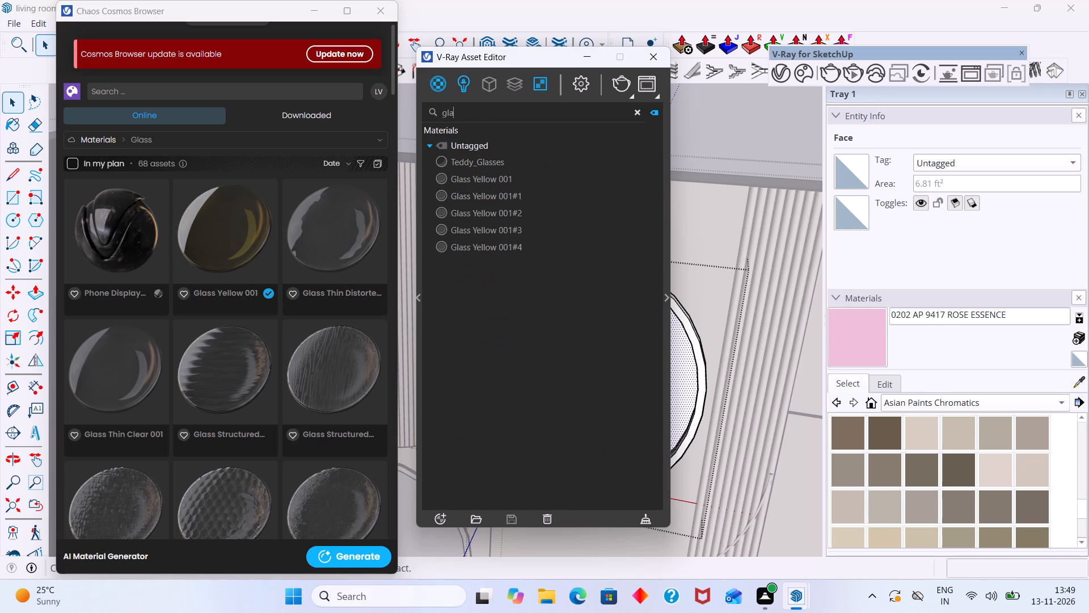
text(ss)
key(space)
click(443, 179)
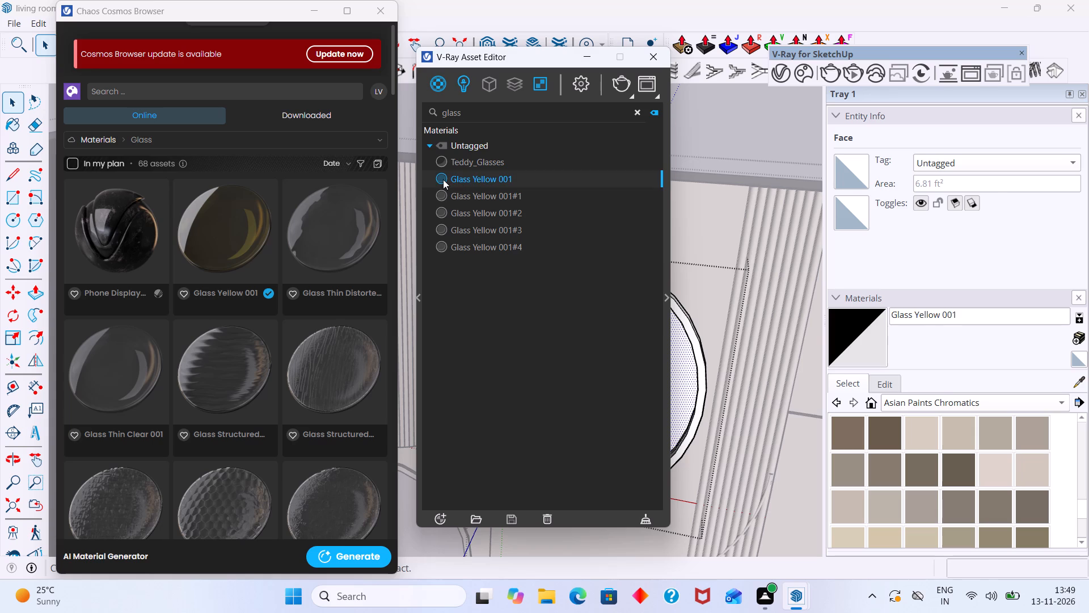
right_click(452, 178)
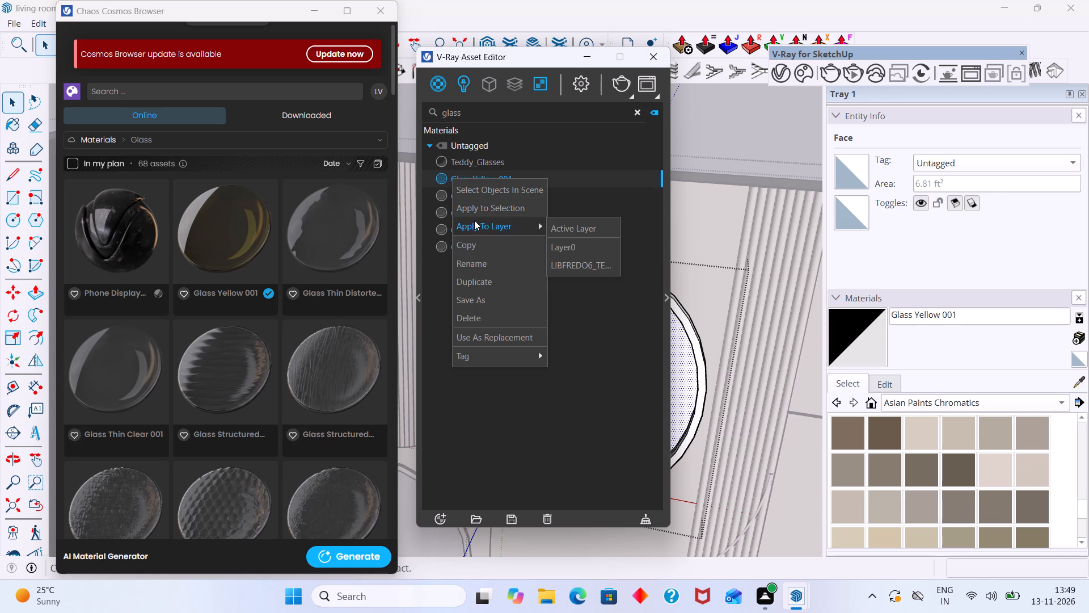
click(478, 208)
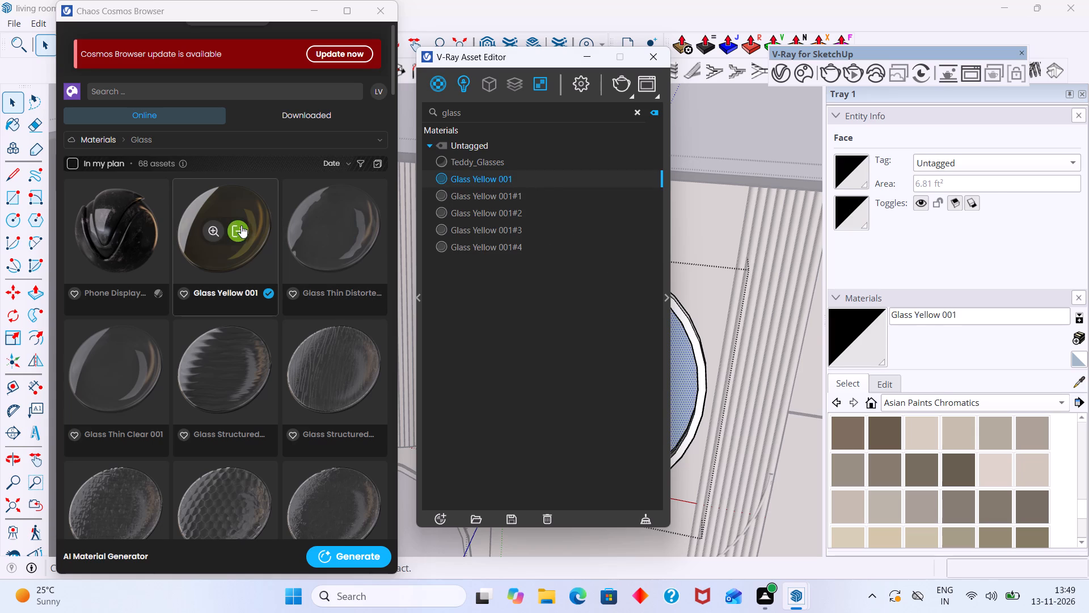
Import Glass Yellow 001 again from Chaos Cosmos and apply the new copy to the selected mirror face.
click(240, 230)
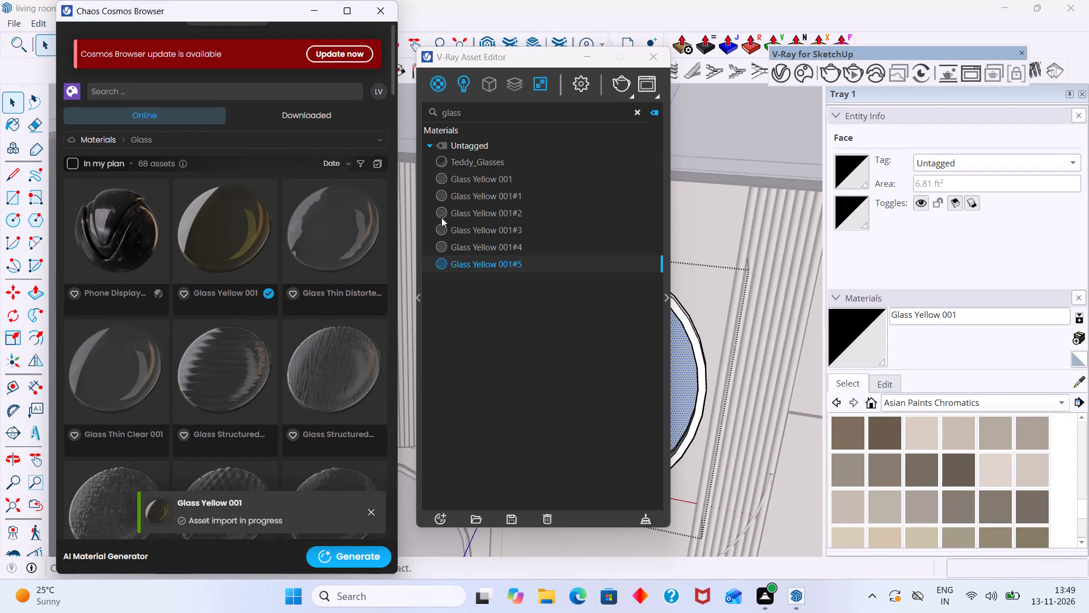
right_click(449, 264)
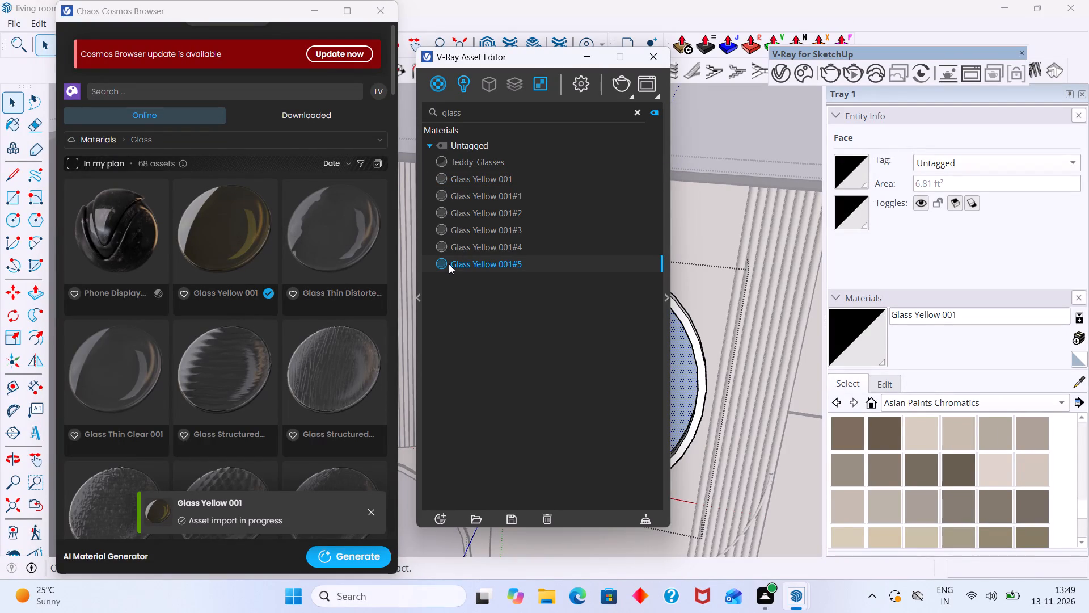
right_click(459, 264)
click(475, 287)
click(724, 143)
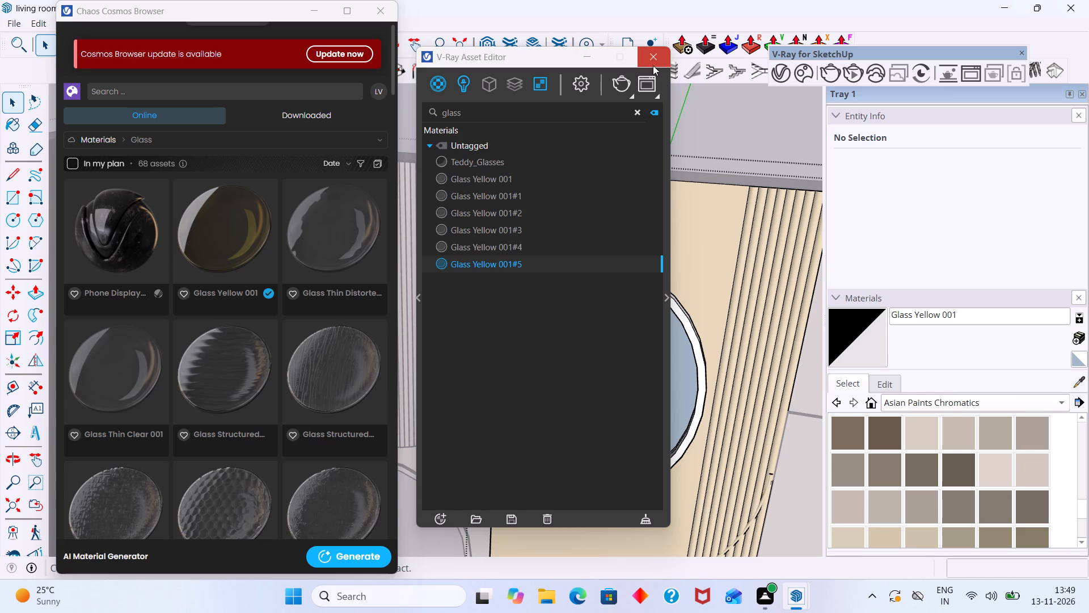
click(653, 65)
Reselect the larger round mirror's face inside its group and apply another freshly imported copy of Glass Yellow 001 to it.
click(617, 351)
double_click(614, 354)
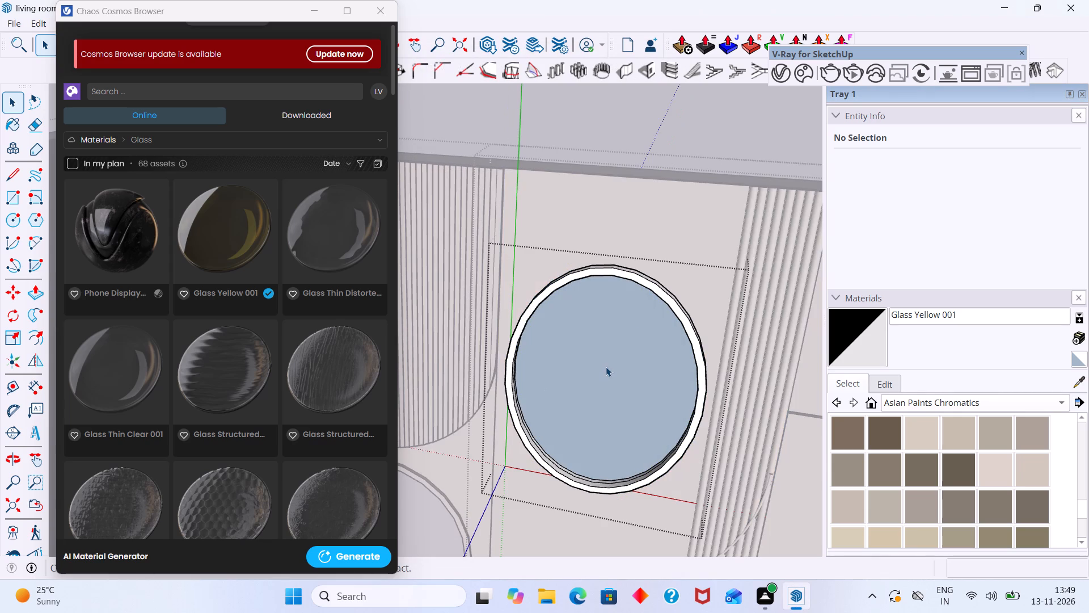
click(605, 369)
click(220, 230)
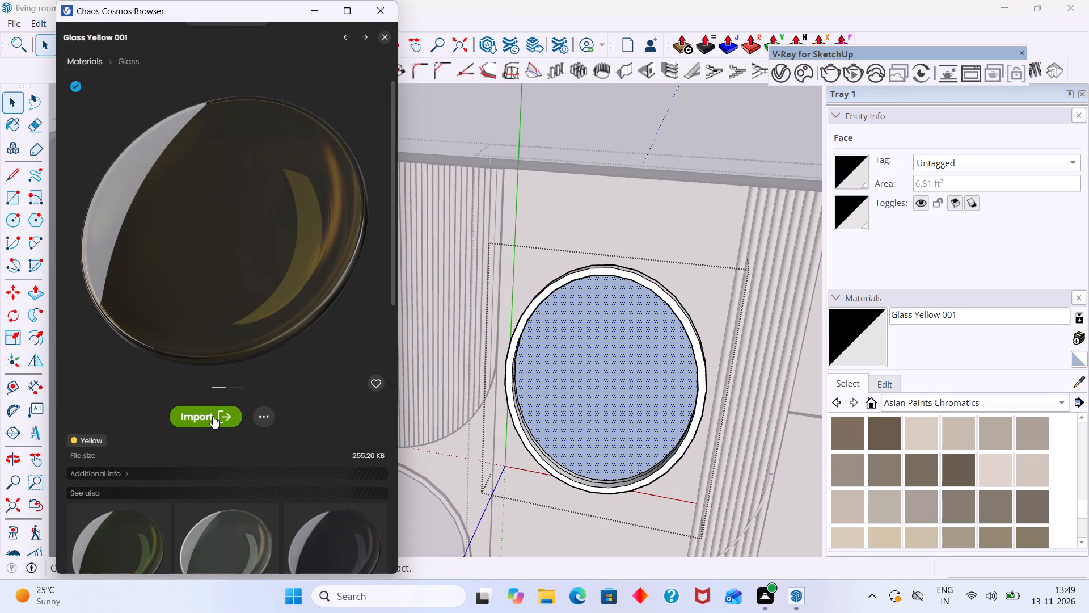
click(223, 416)
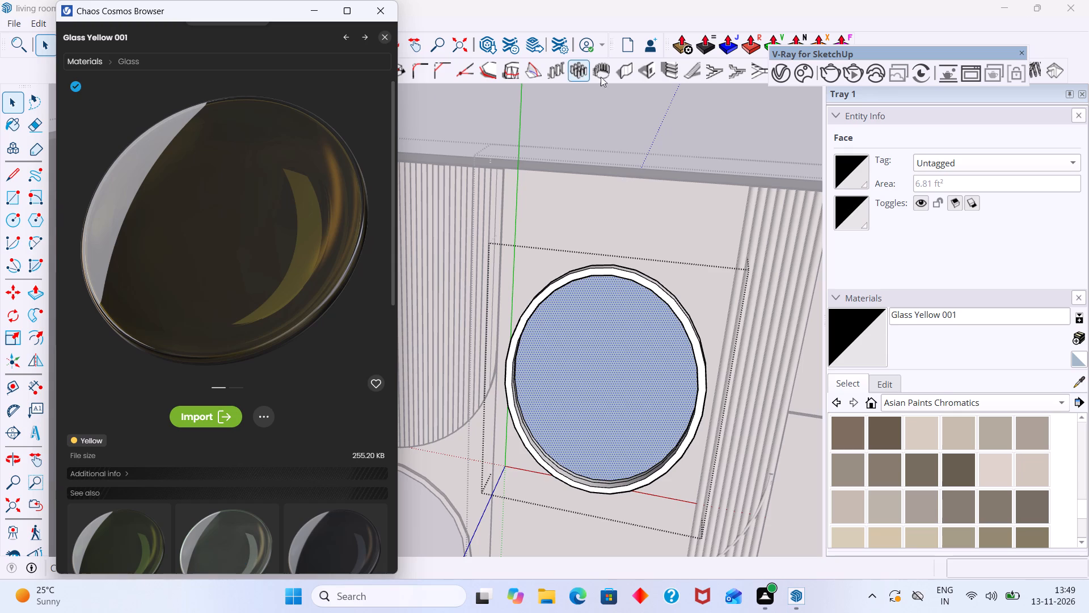
click(777, 74)
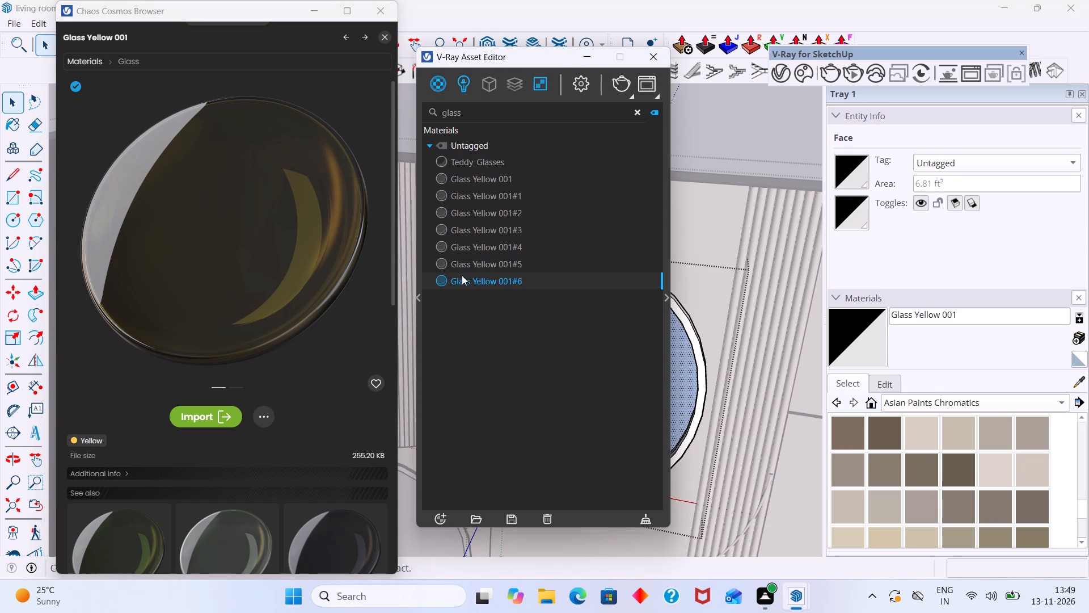
right_click(464, 282)
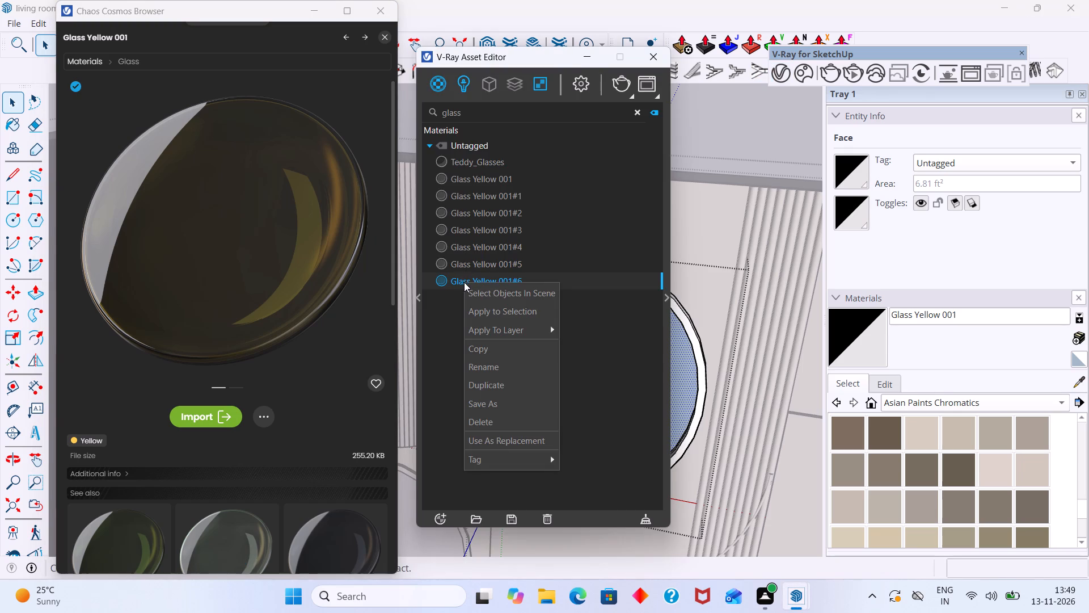
click(488, 312)
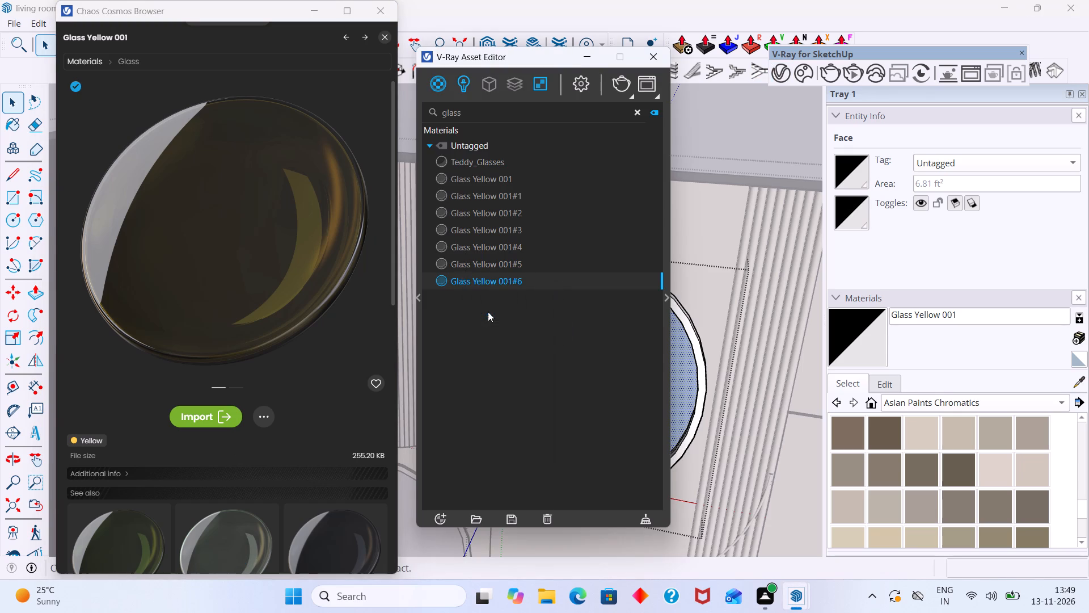
click(681, 383)
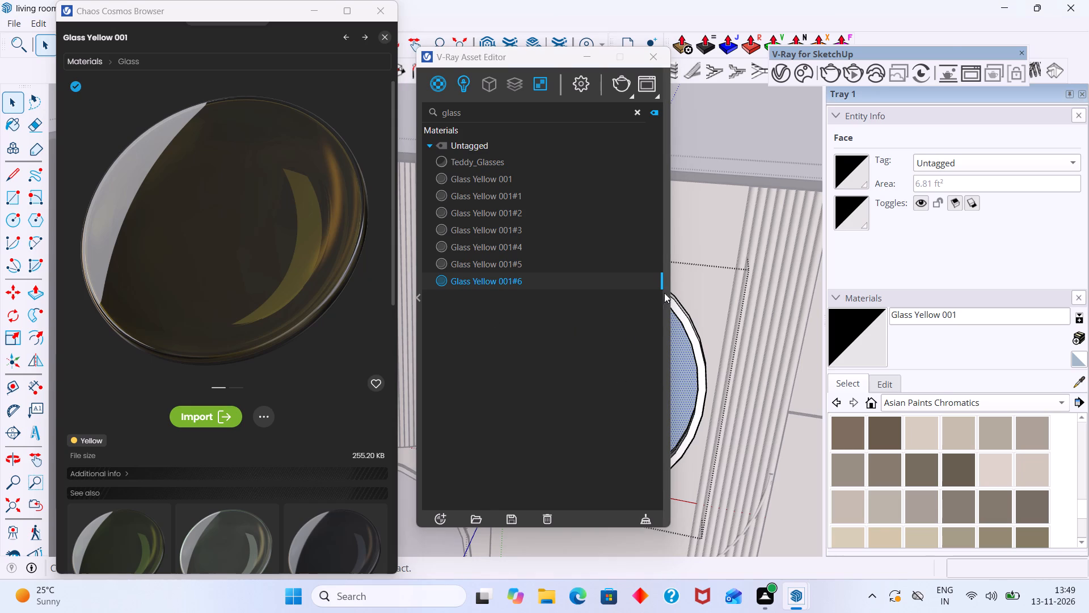
Set the diffuse colour of the latest Glass Yellow 001 copy to a pale yellow with R 1, G 0.898, B 0.62.
click(666, 296)
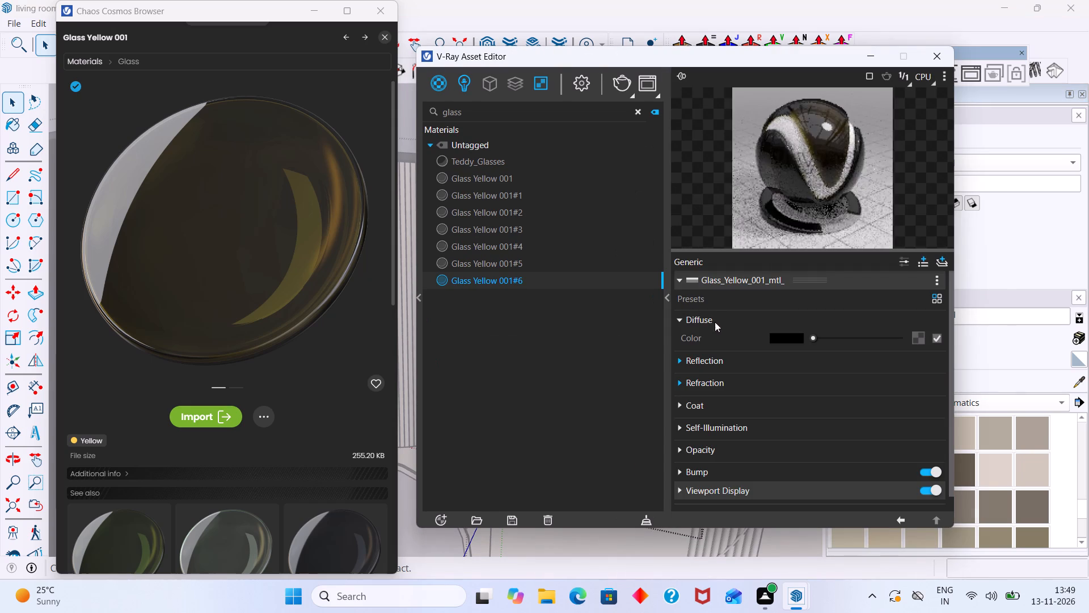
click(702, 337)
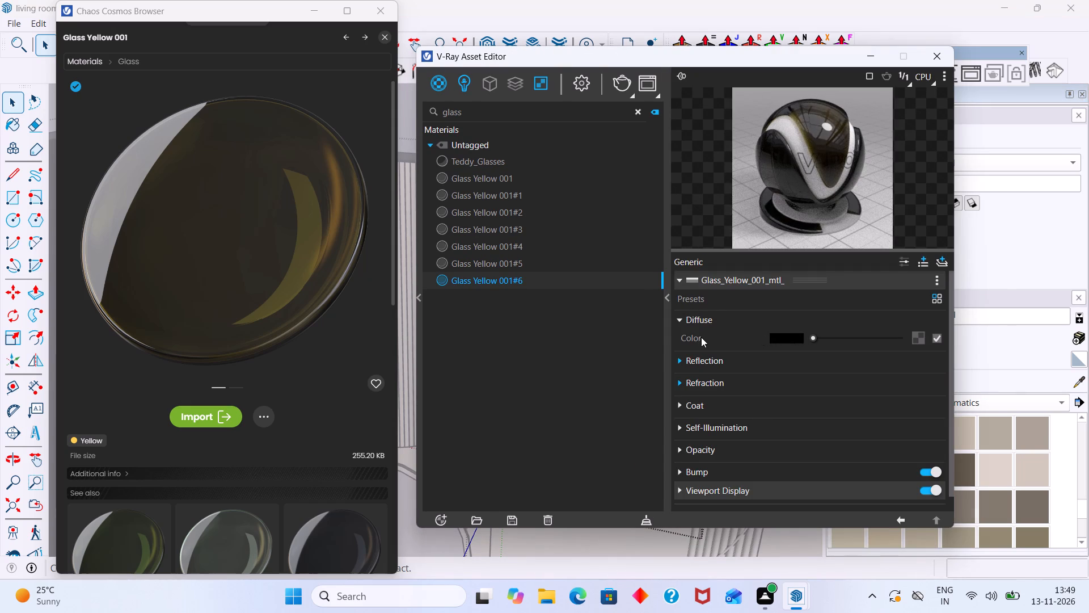
click(696, 338)
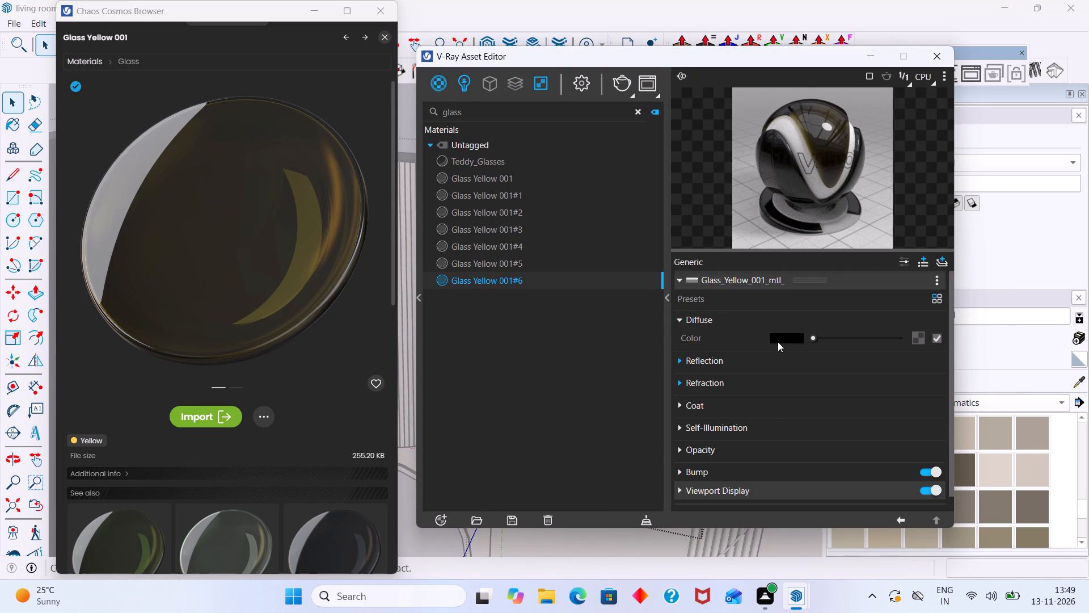
click(778, 342)
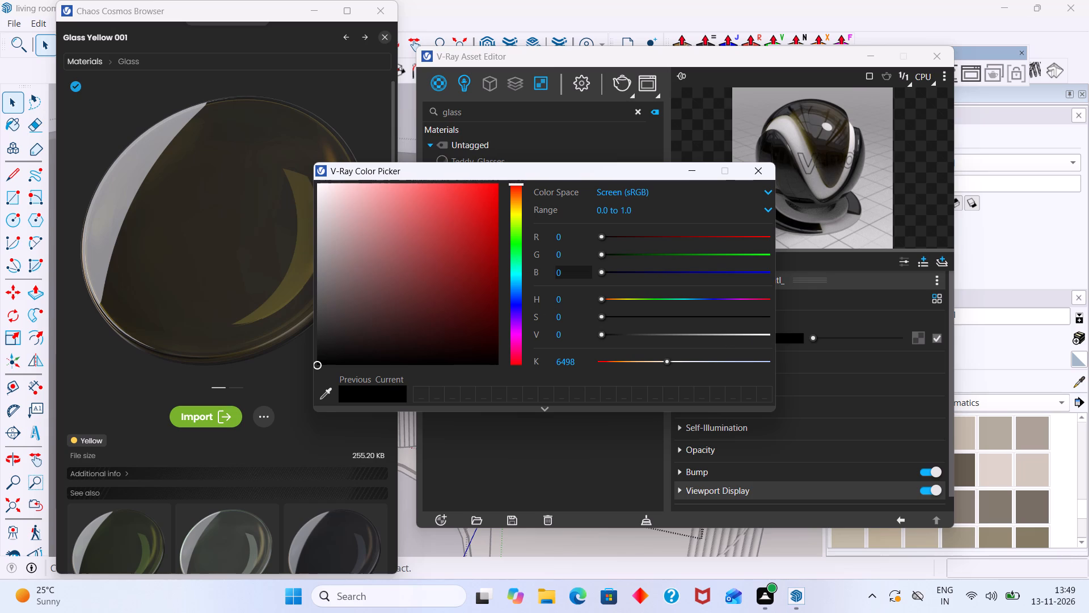
click(386, 183)
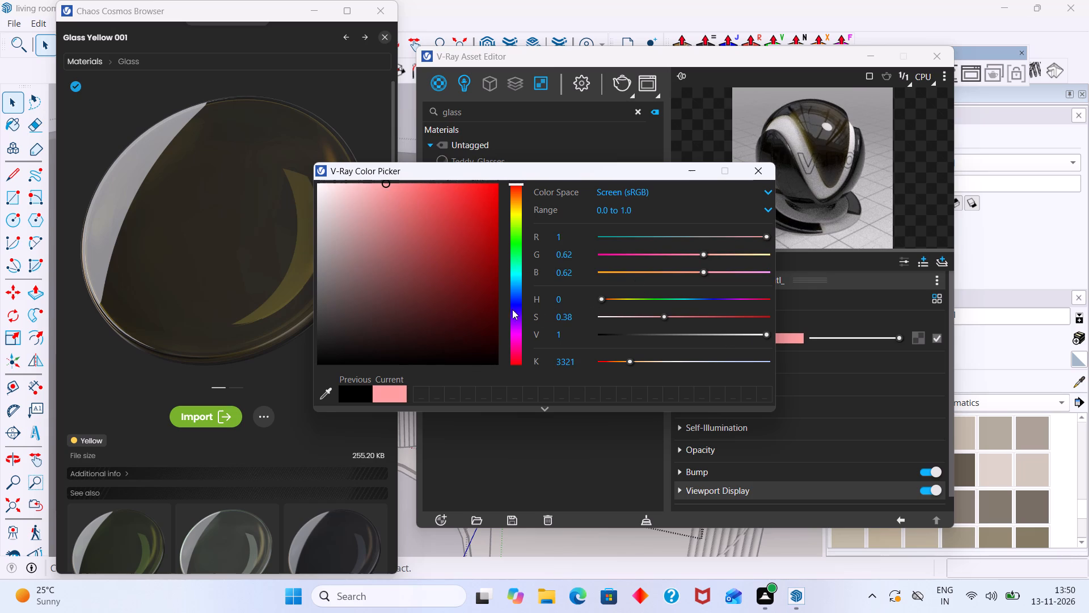
click(516, 212)
click(515, 209)
click(515, 205)
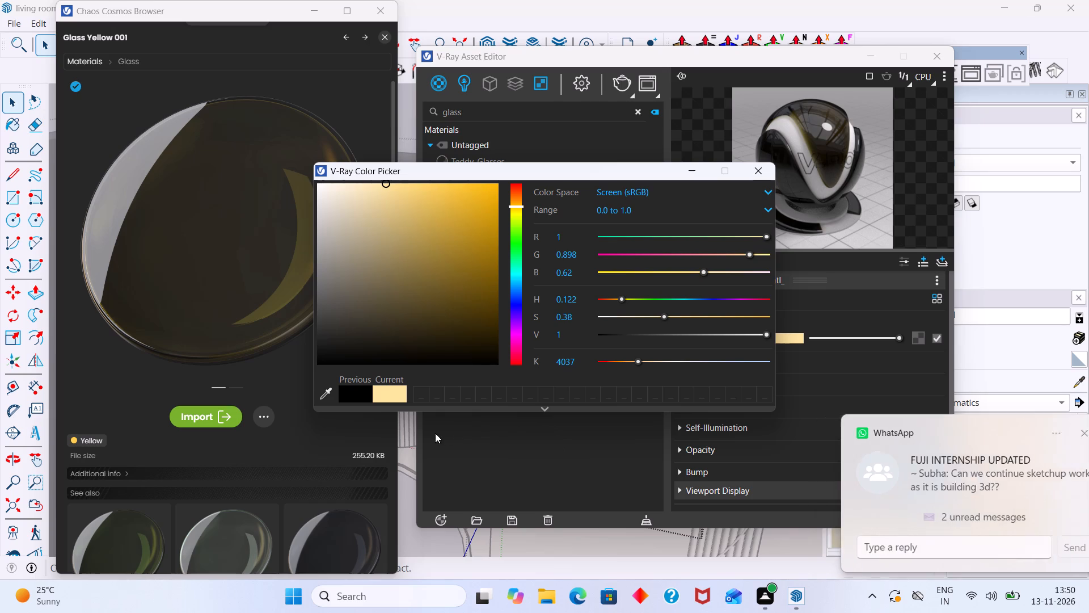
click(412, 440)
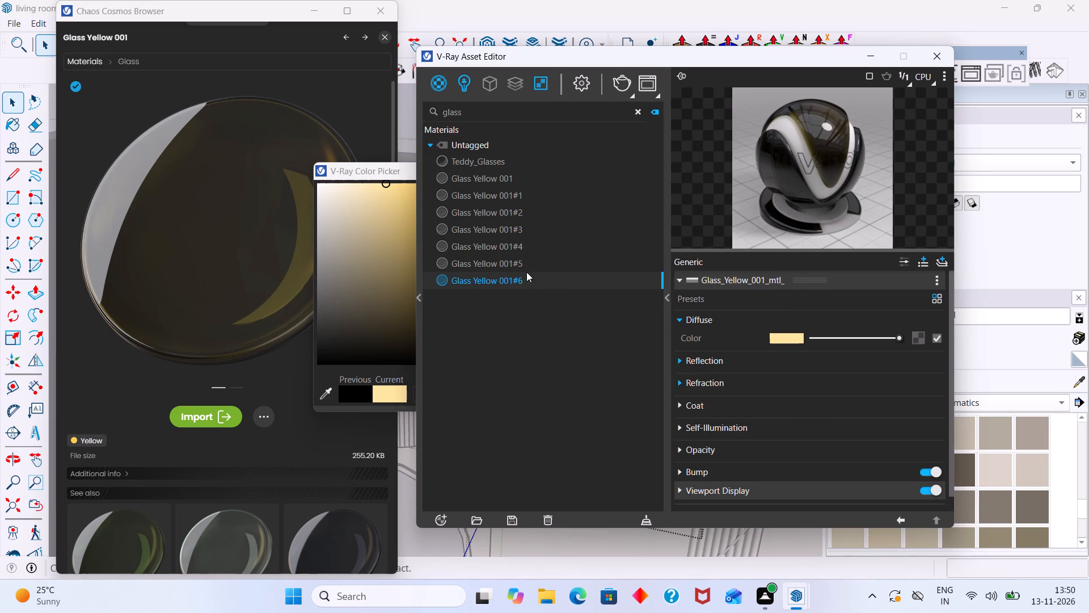
drag(636, 56, 821, 82)
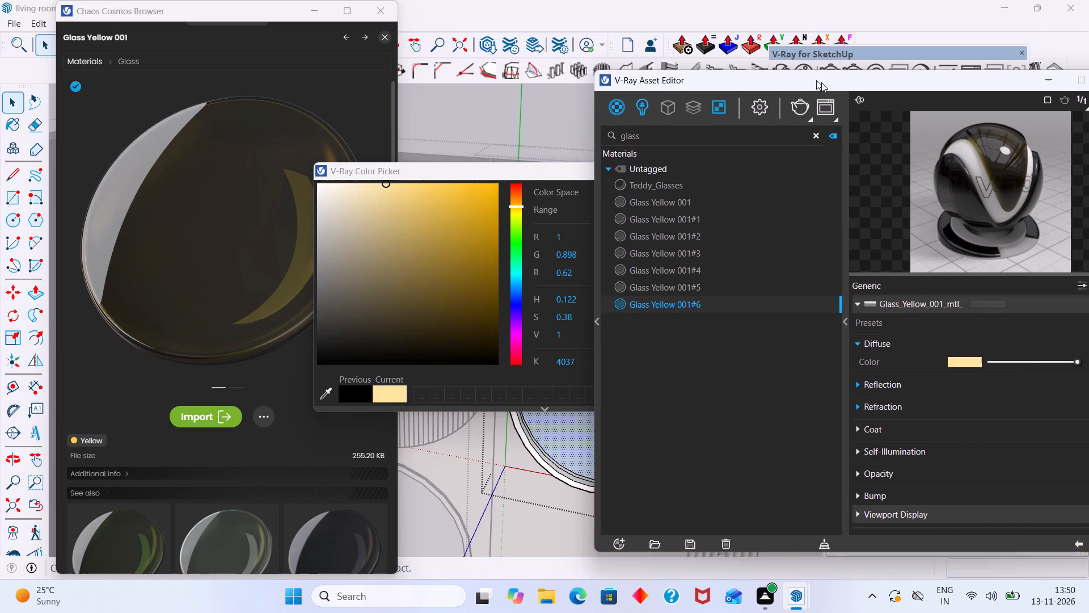
drag(821, 82, 922, 224)
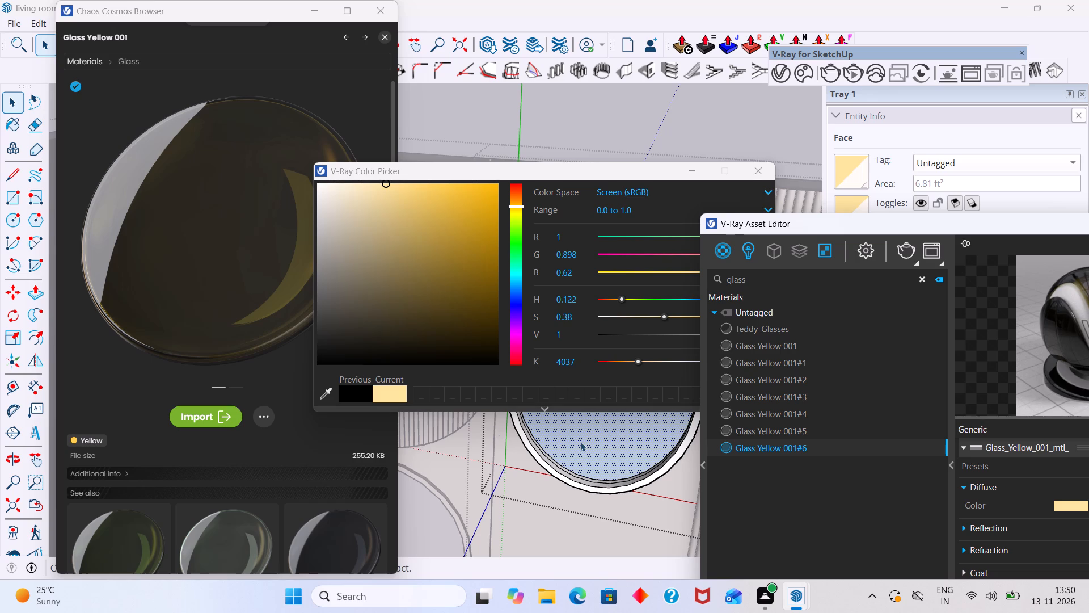
right_click(584, 439)
click(564, 445)
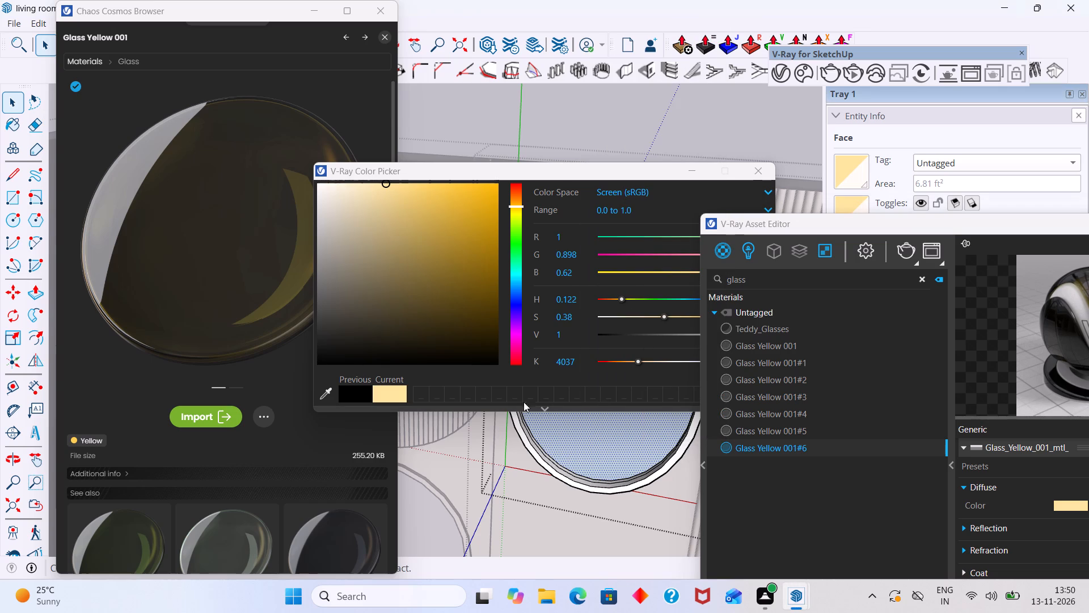
click(396, 390)
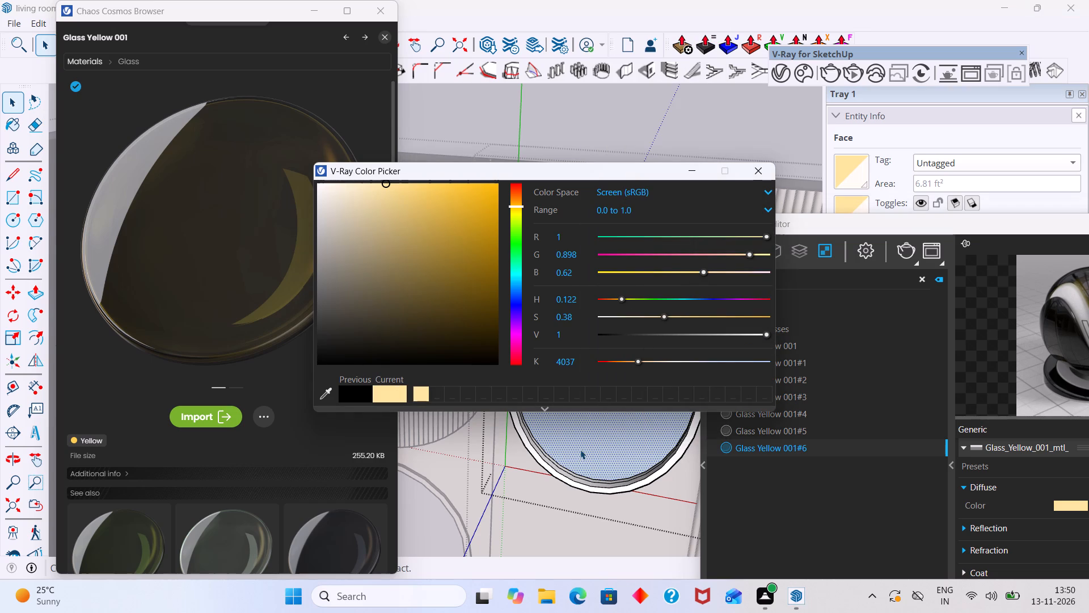
click(758, 166)
Reapply the recoloured Glass Yellow 001 copy to the selected face of the larger round mirror.
click(576, 346)
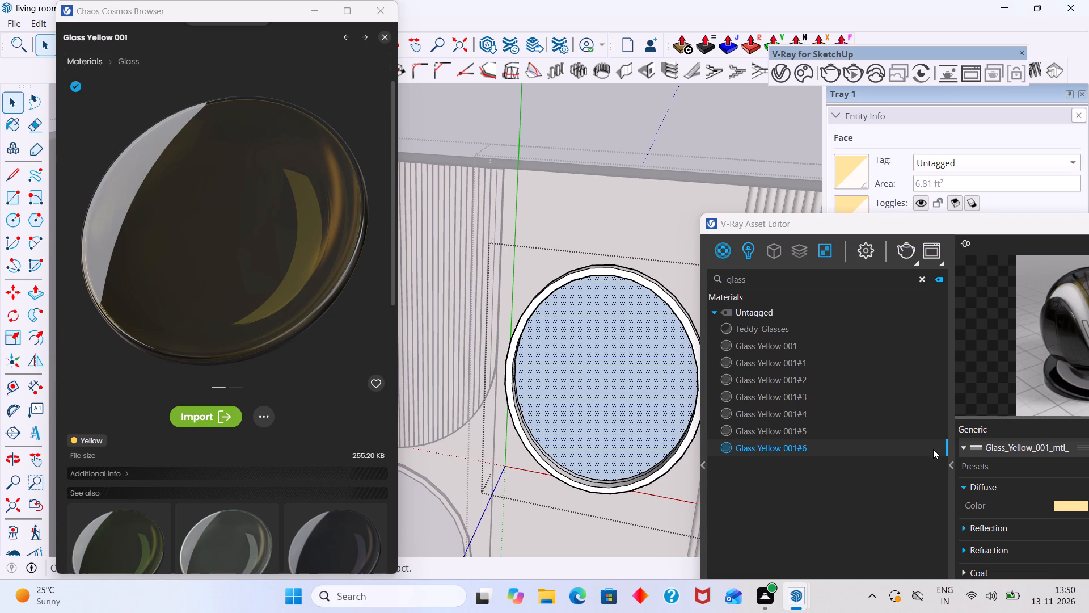
middle_drag(899, 404, 874, 338)
right_click(828, 444)
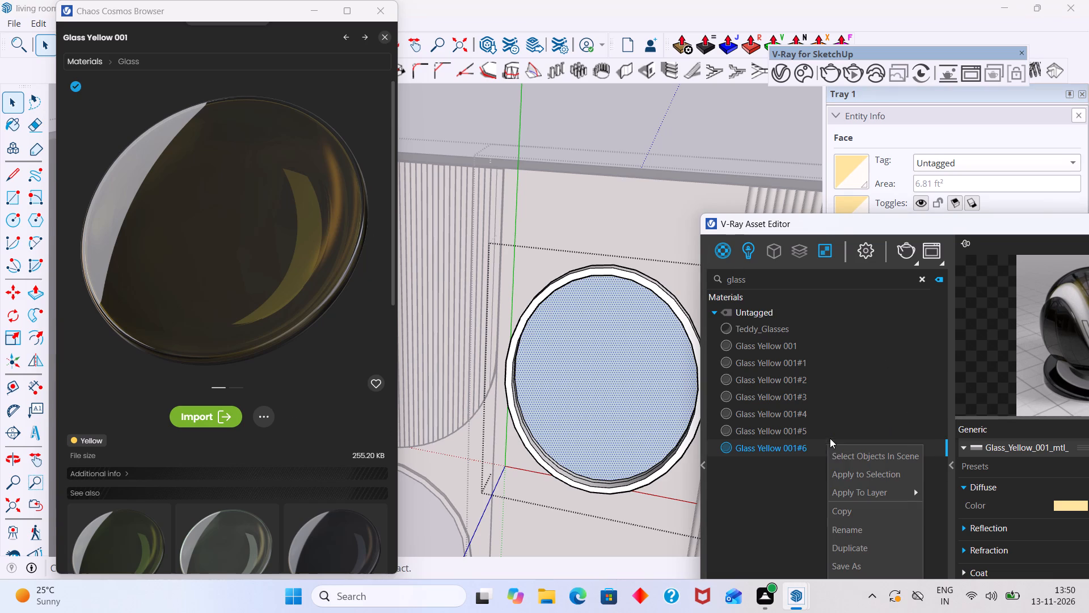
click(854, 472)
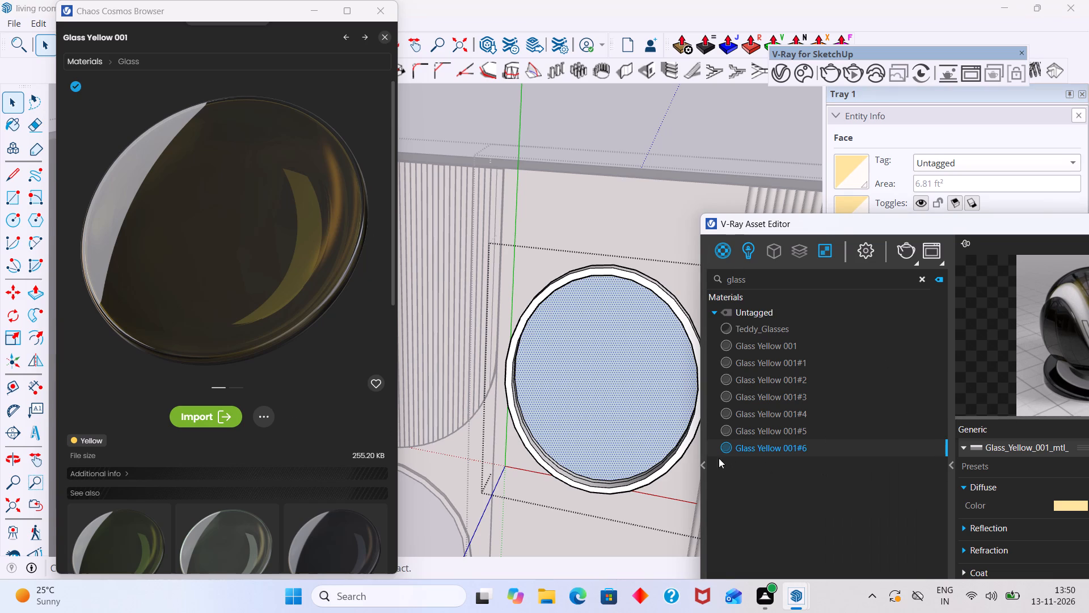
click(645, 420)
click(757, 452)
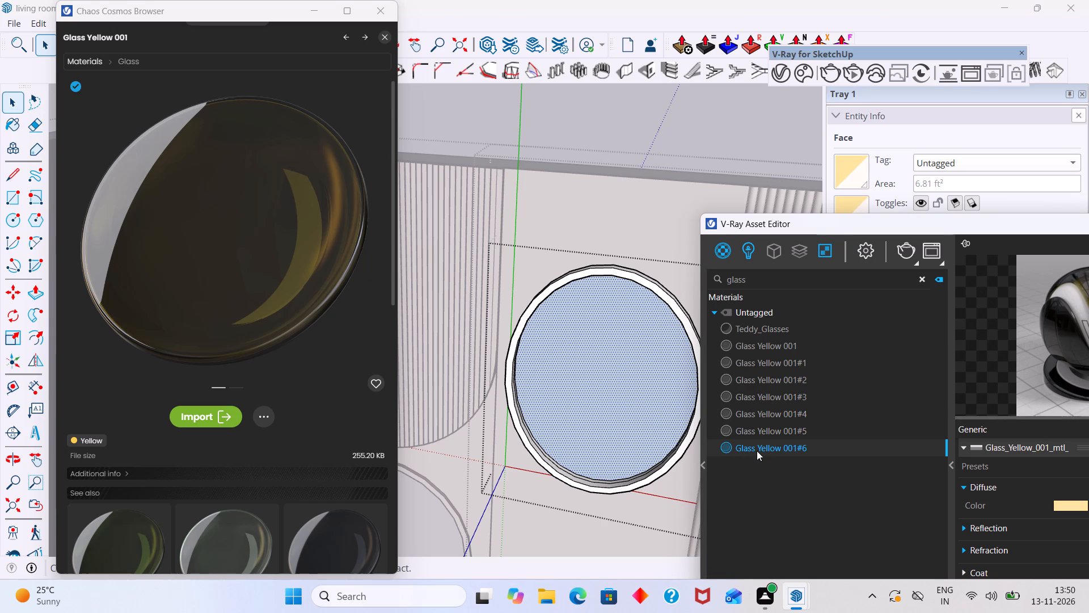
click(757, 451)
scroll(850, 419, down, 6)
Examine the generic layer settings of the Glass Yellow 001#6 material in the V-Ray Asset Editor.
drag(879, 226, 754, 135)
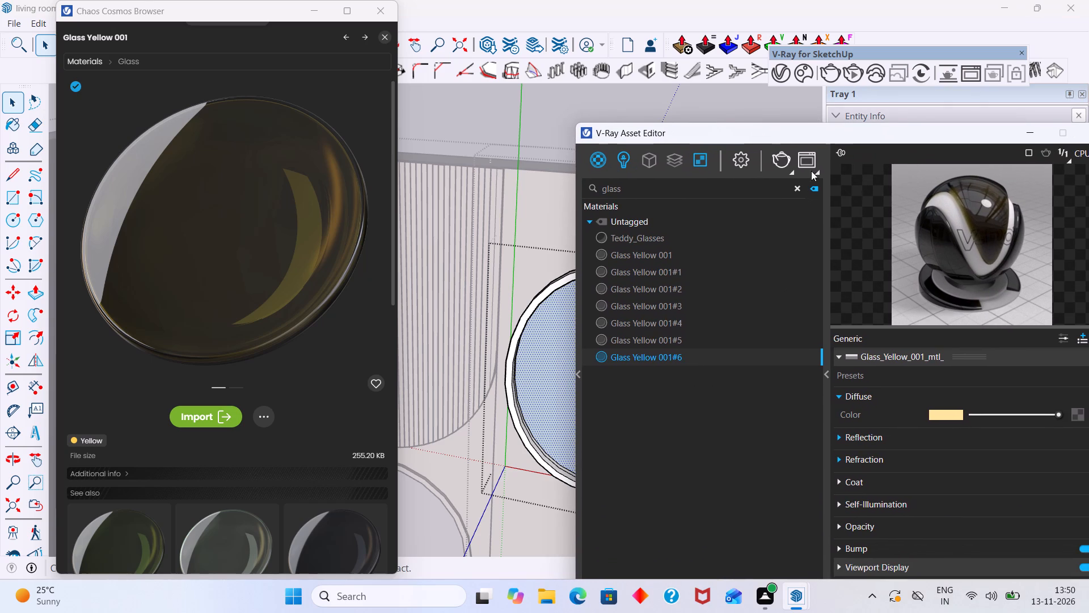
click(923, 322)
click(839, 397)
middle_drag(846, 392, 776, 347)
scroll(854, 388, down, 2)
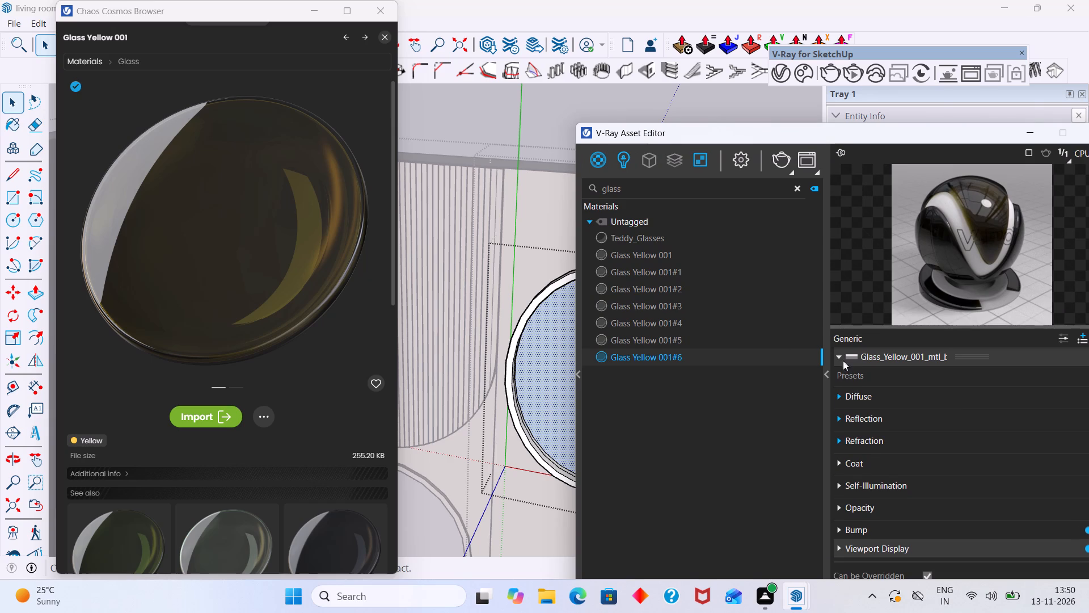
click(863, 354)
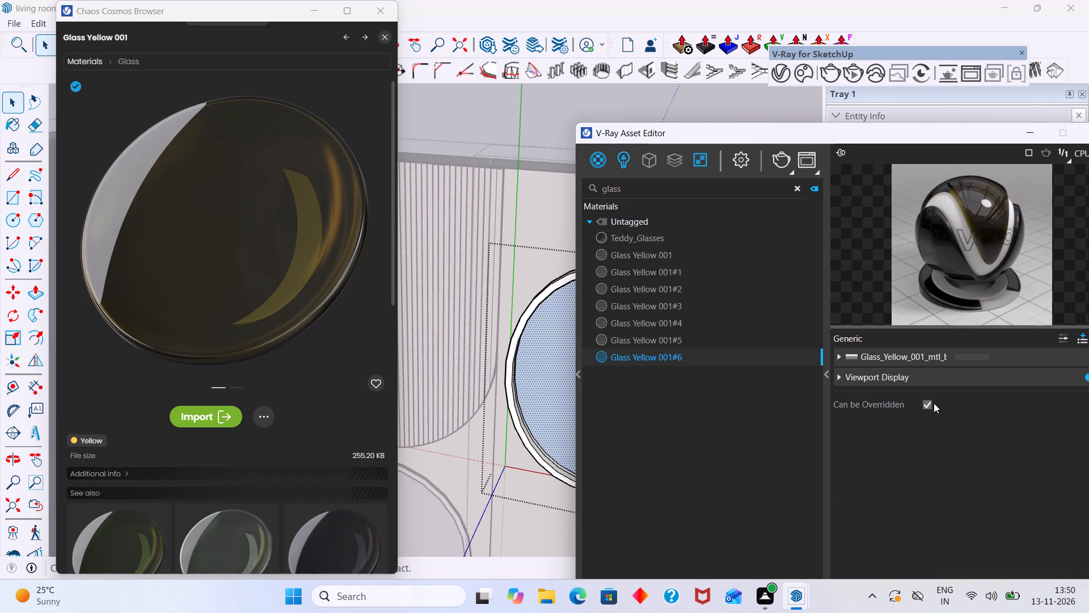
click(840, 360)
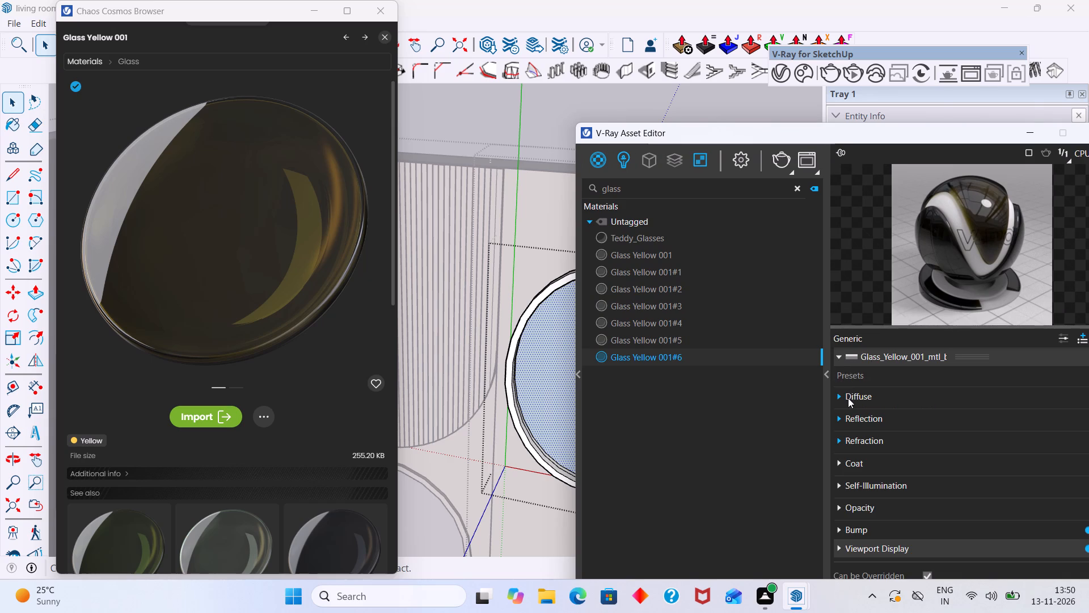
scroll(851, 405, down, 3)
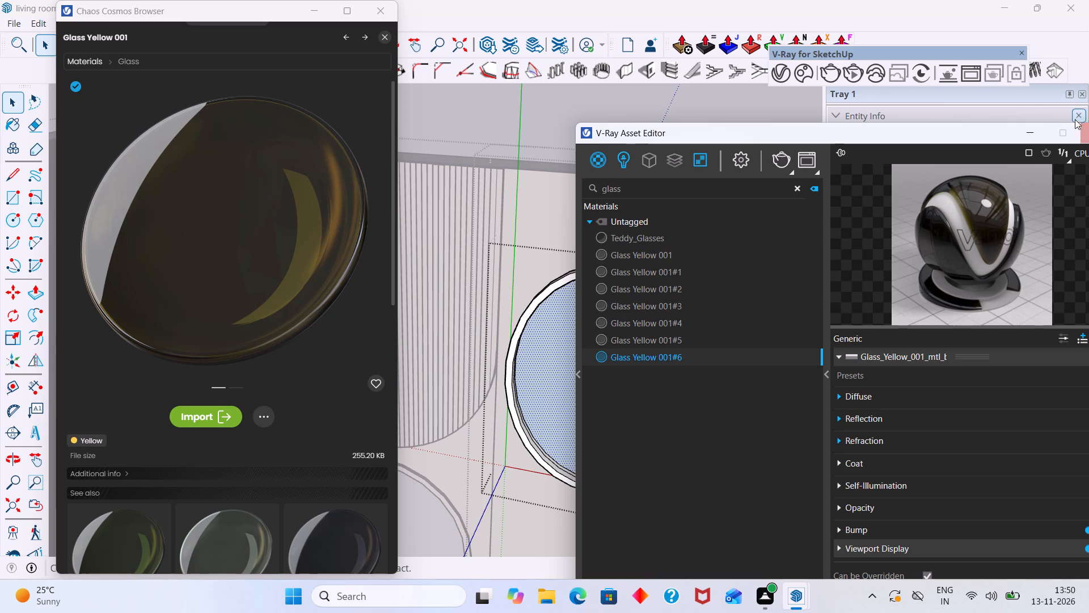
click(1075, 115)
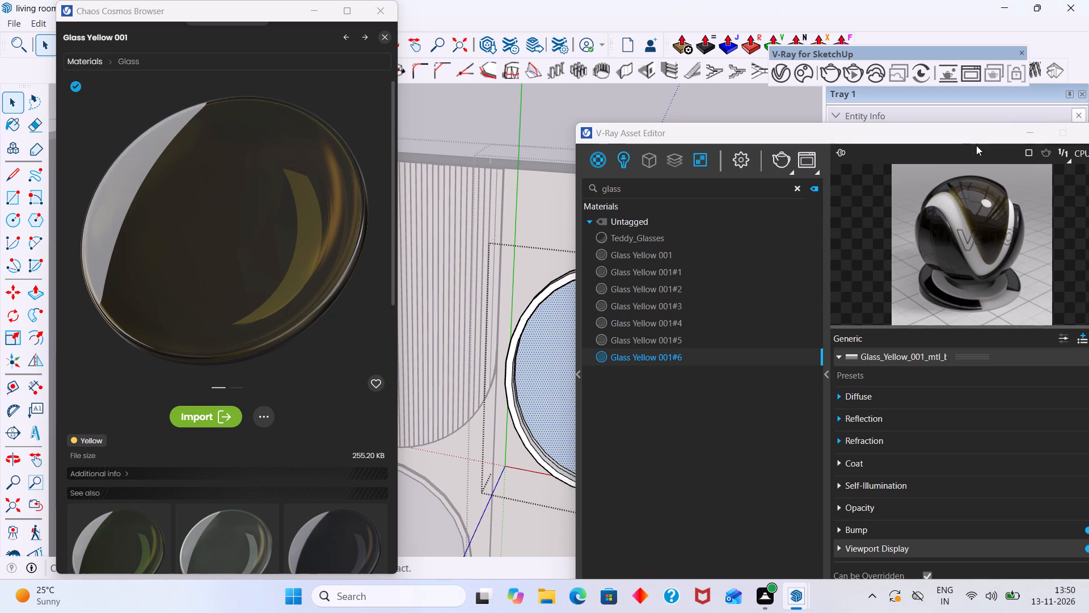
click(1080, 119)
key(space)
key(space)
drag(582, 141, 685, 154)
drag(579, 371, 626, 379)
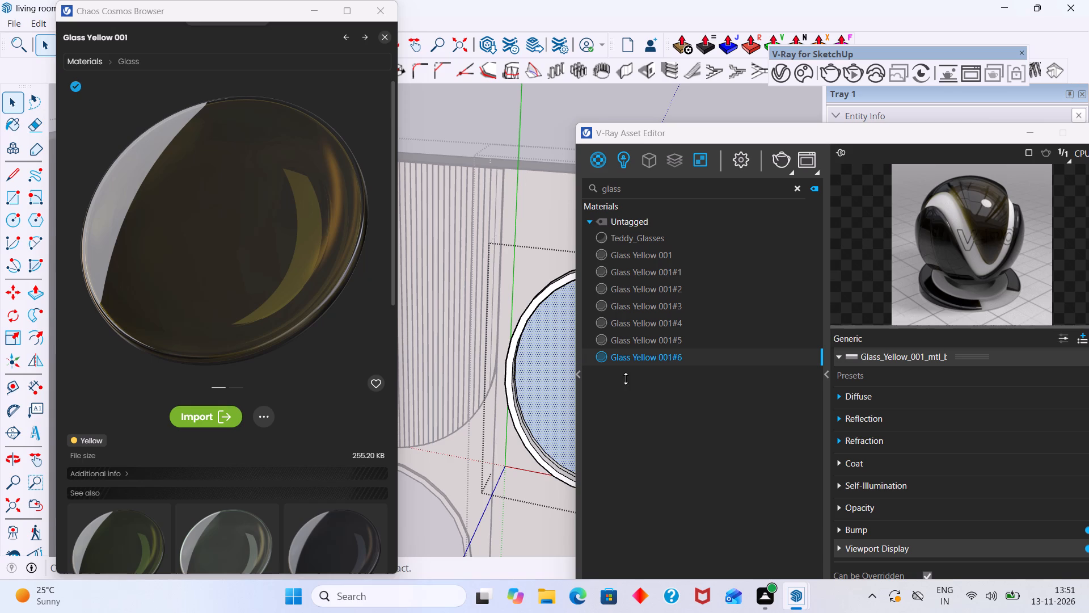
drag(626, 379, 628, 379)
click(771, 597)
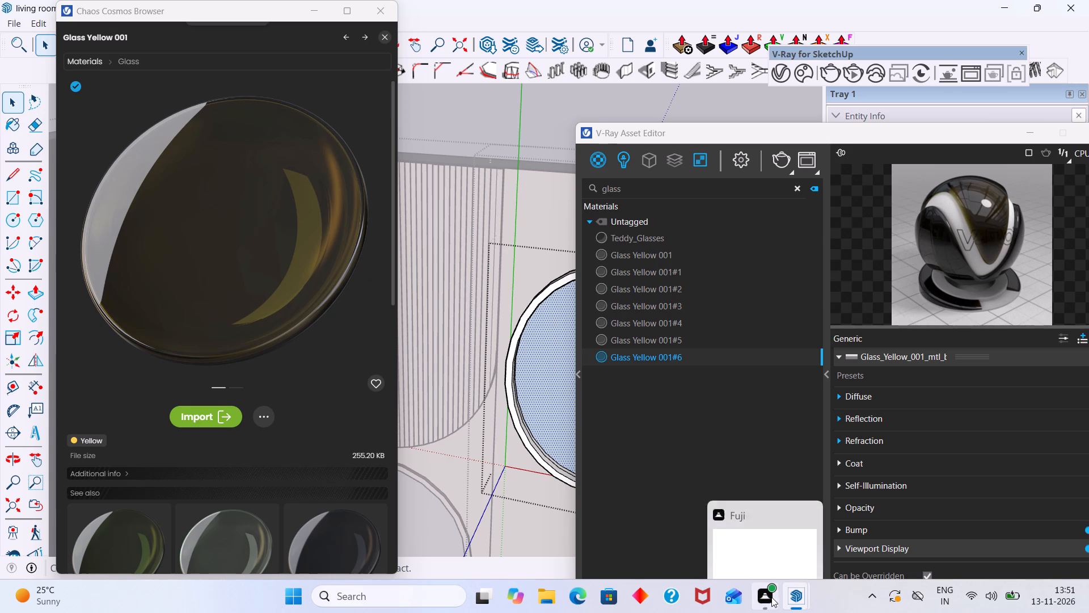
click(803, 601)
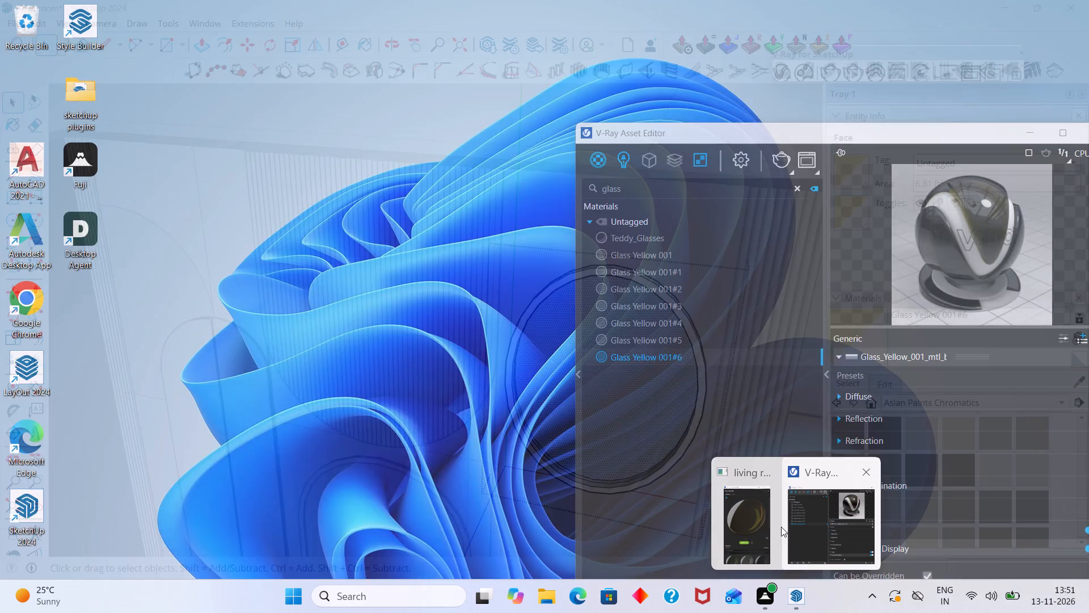
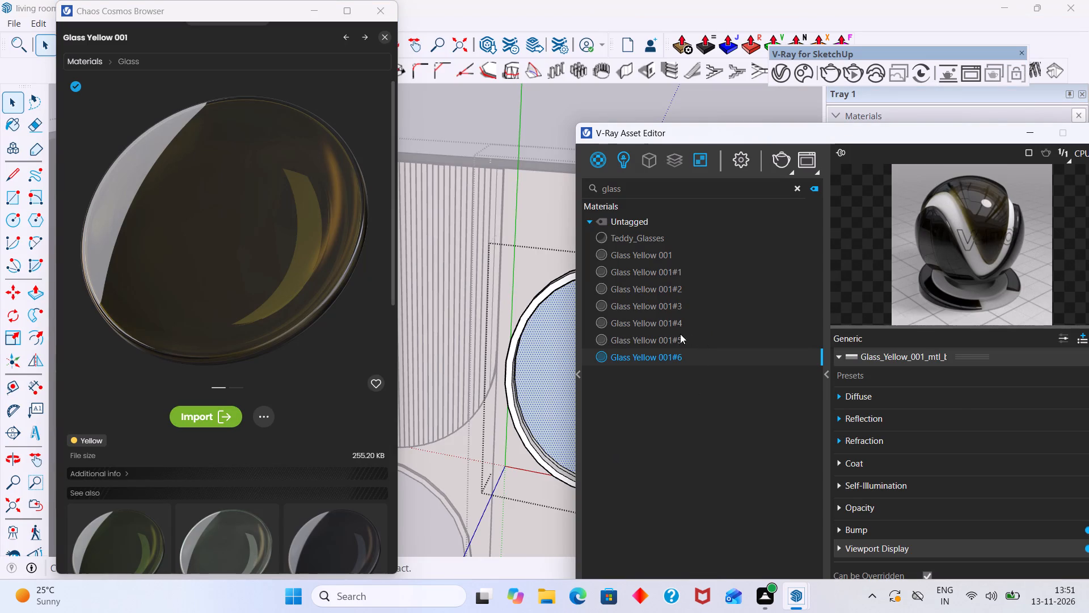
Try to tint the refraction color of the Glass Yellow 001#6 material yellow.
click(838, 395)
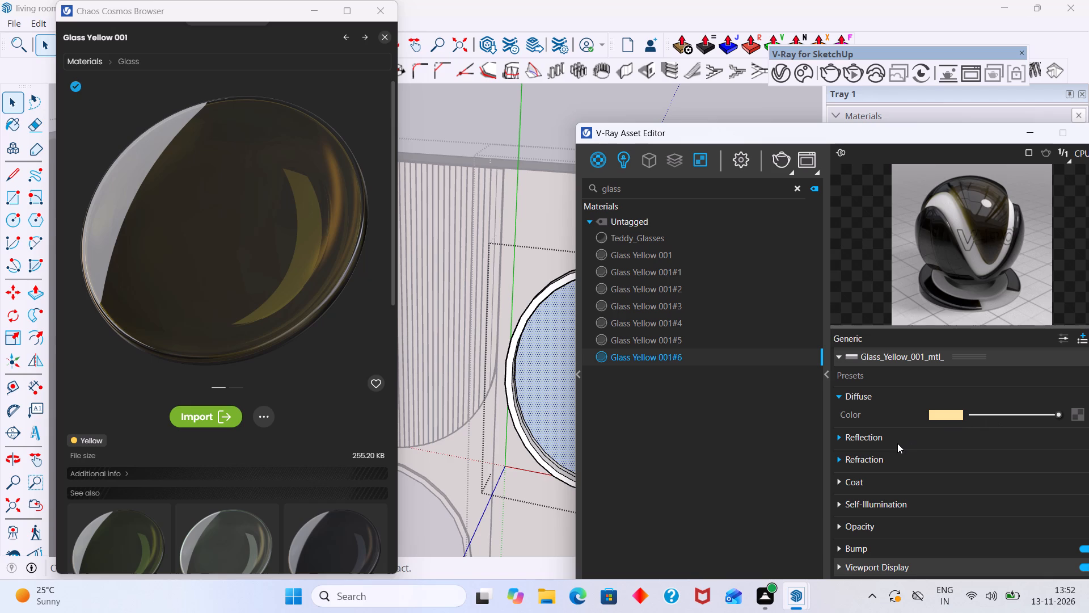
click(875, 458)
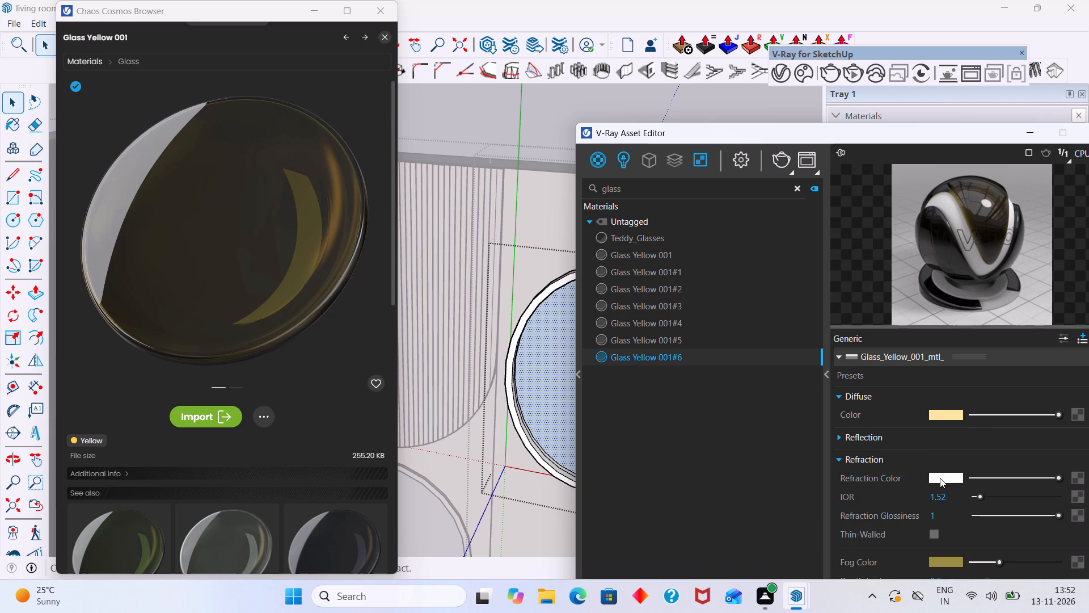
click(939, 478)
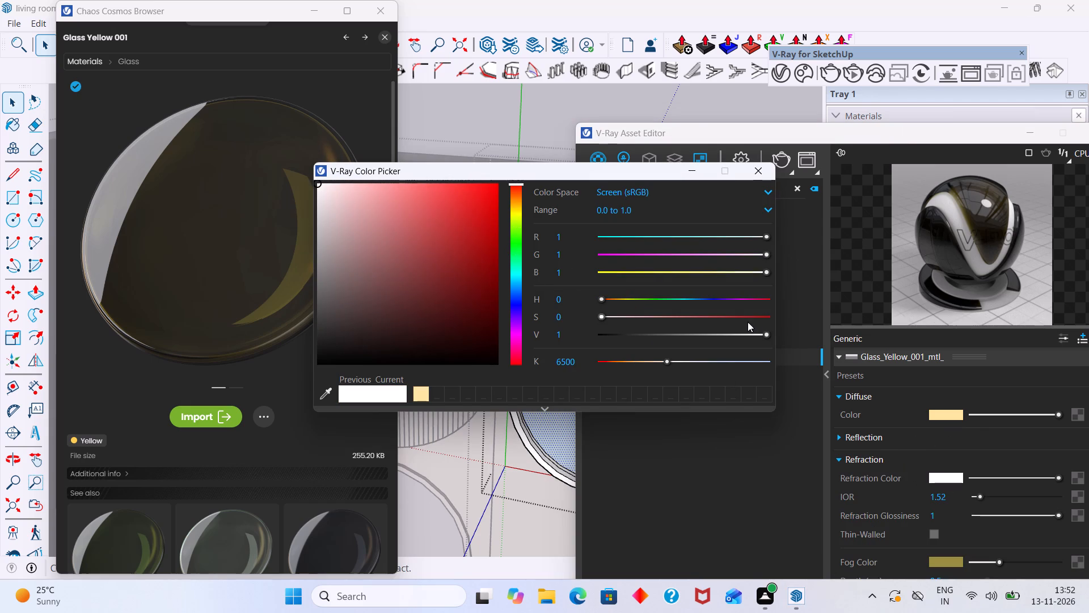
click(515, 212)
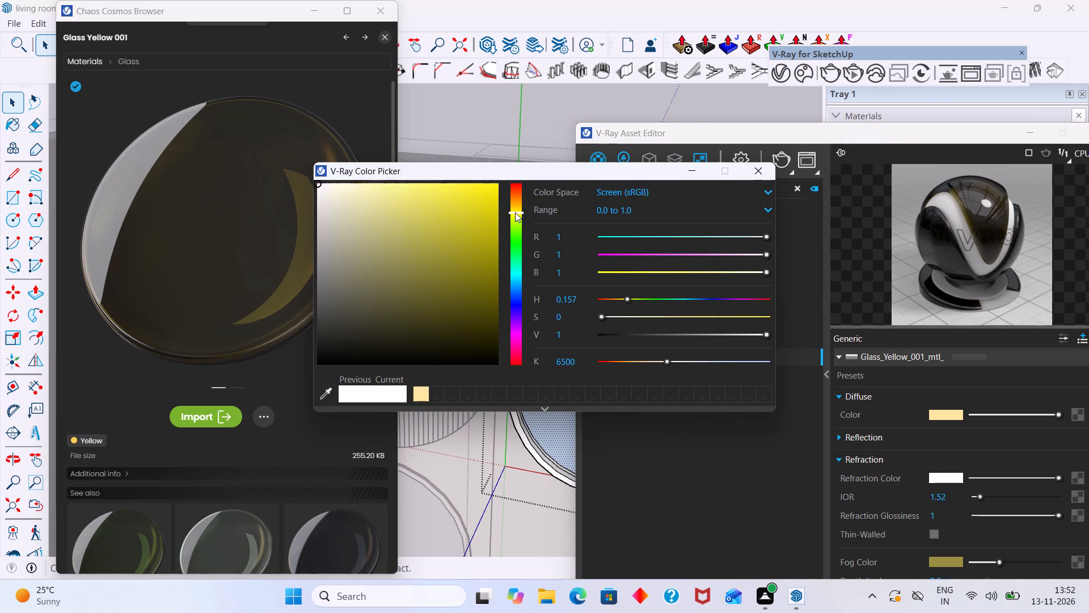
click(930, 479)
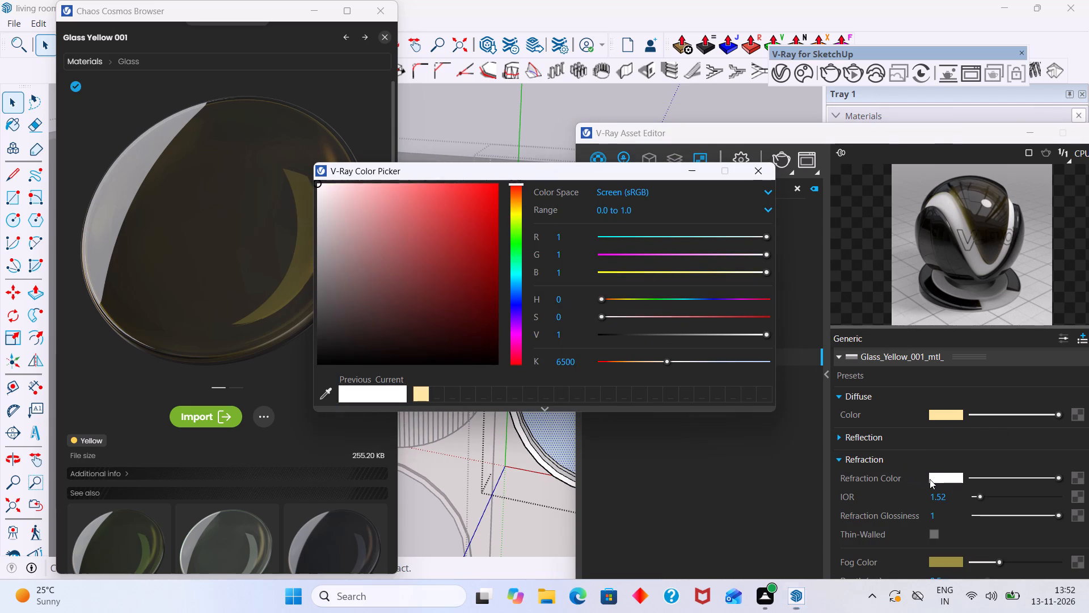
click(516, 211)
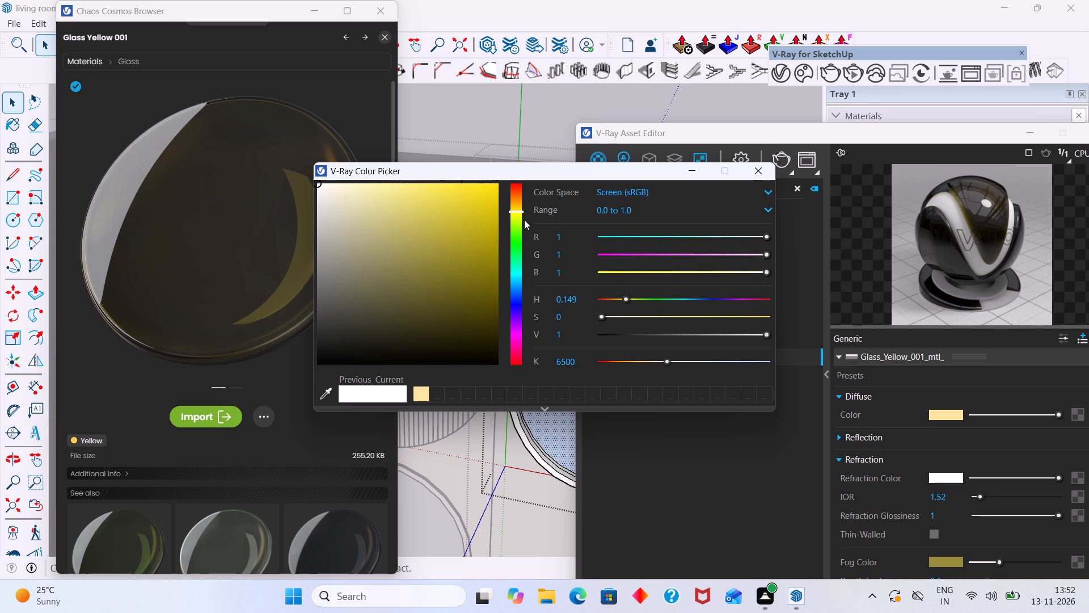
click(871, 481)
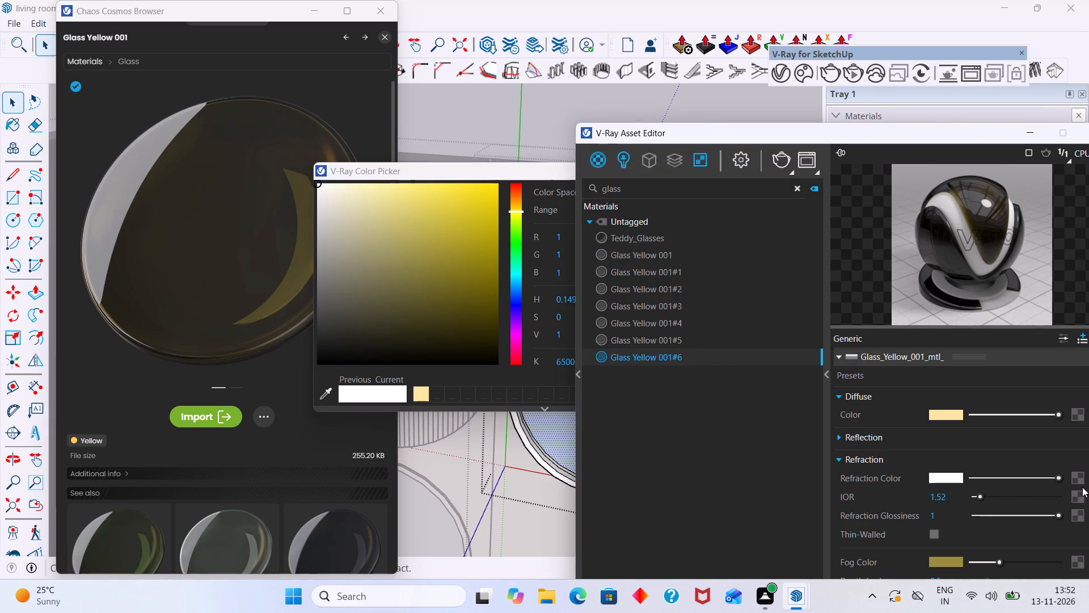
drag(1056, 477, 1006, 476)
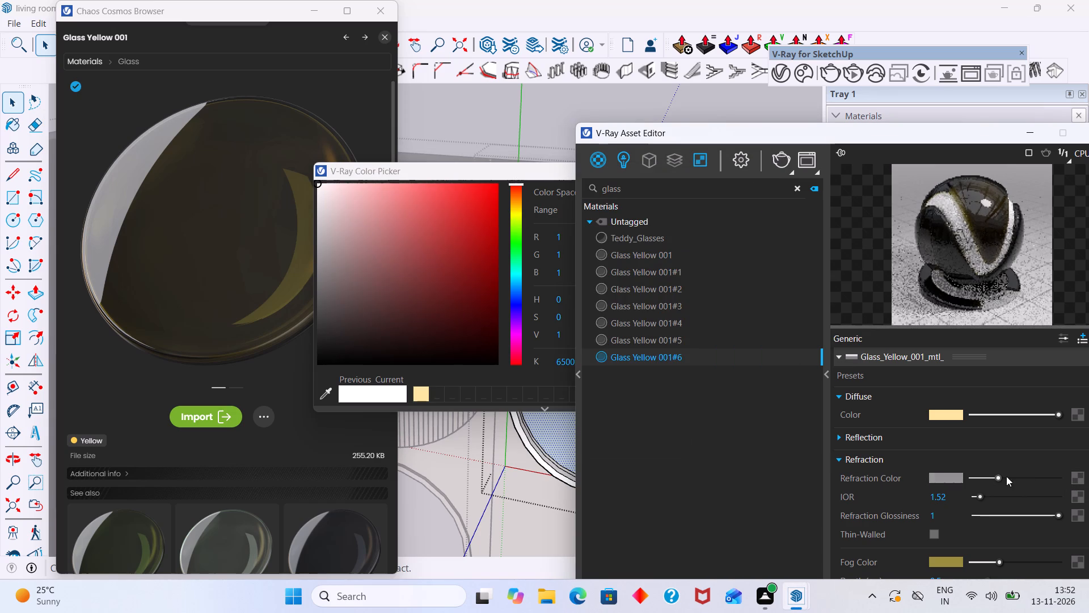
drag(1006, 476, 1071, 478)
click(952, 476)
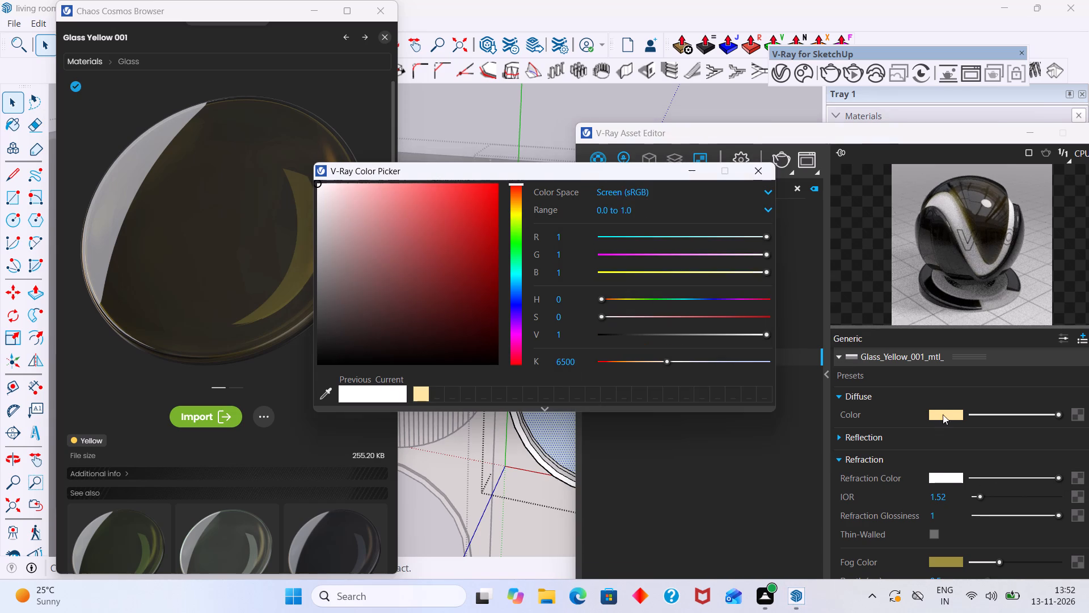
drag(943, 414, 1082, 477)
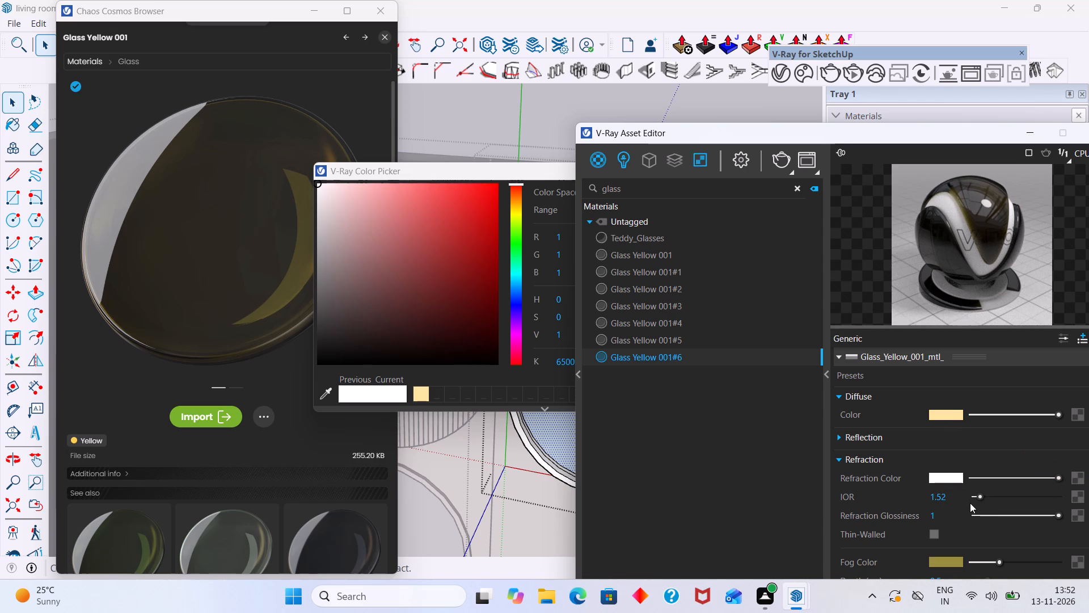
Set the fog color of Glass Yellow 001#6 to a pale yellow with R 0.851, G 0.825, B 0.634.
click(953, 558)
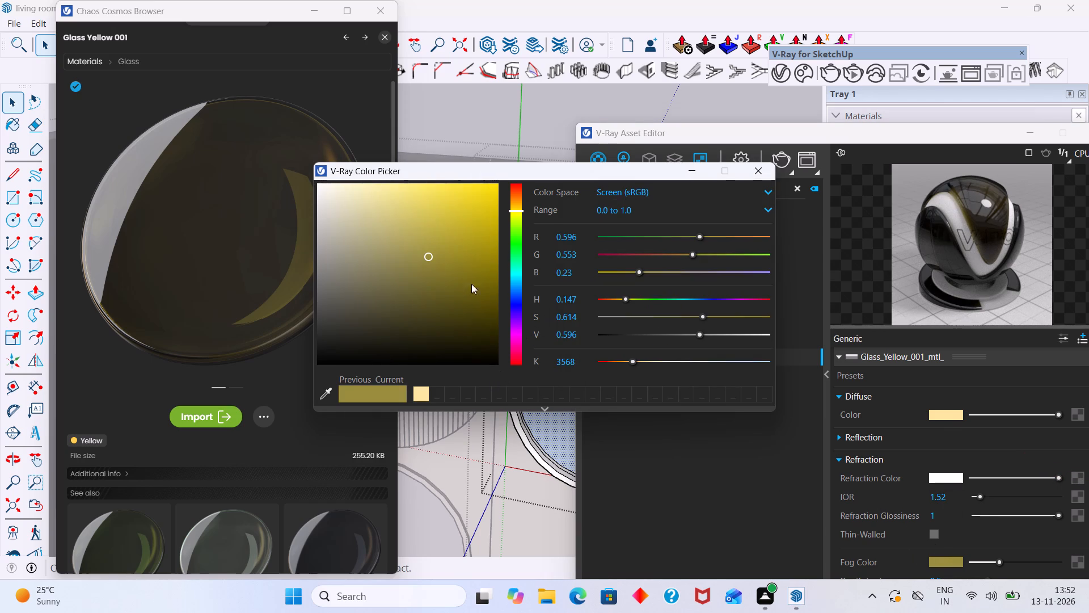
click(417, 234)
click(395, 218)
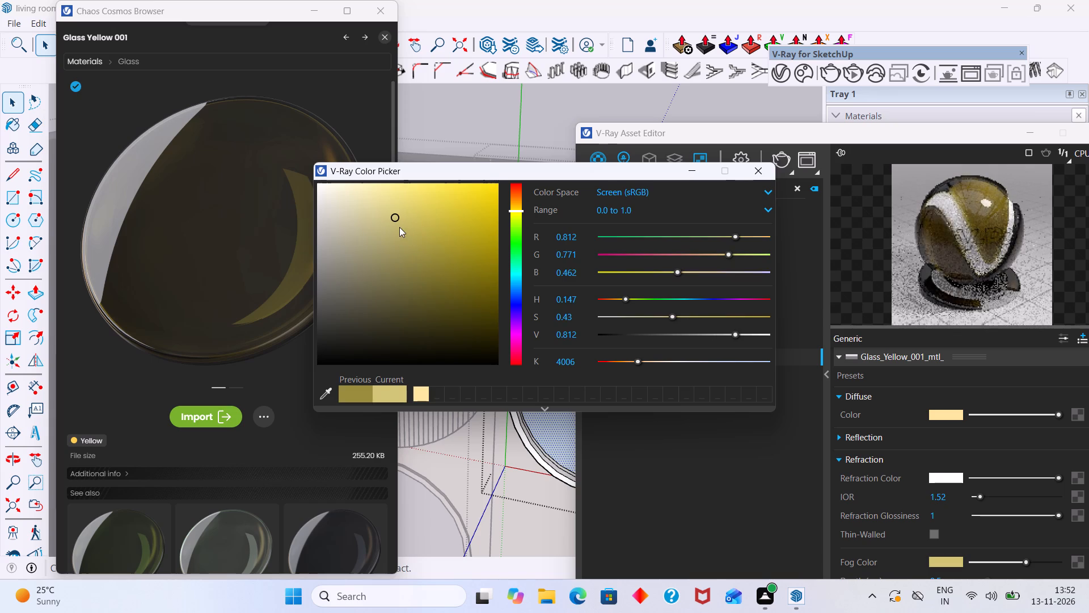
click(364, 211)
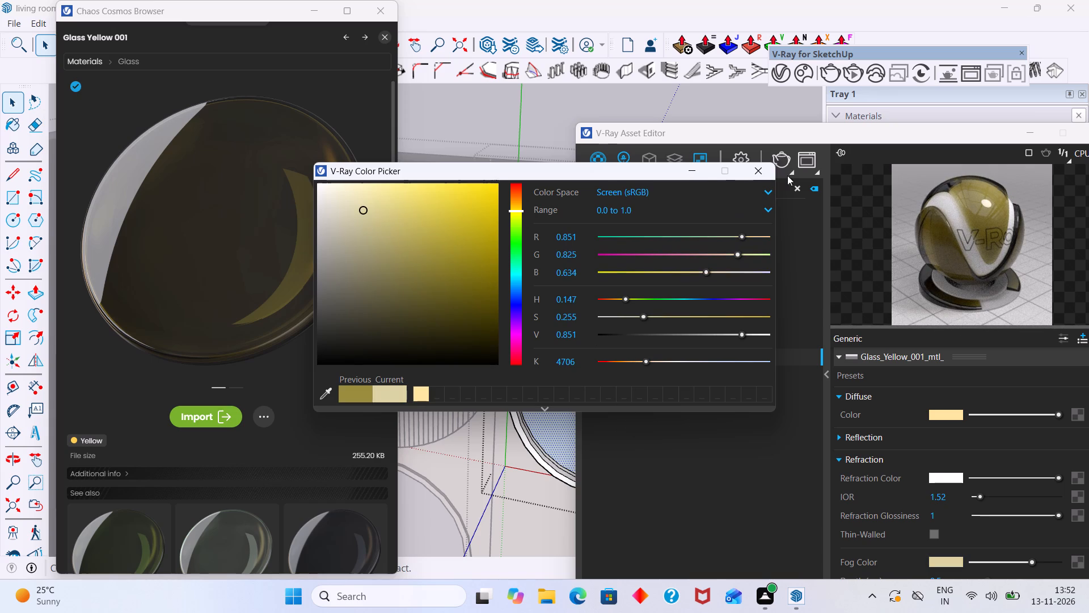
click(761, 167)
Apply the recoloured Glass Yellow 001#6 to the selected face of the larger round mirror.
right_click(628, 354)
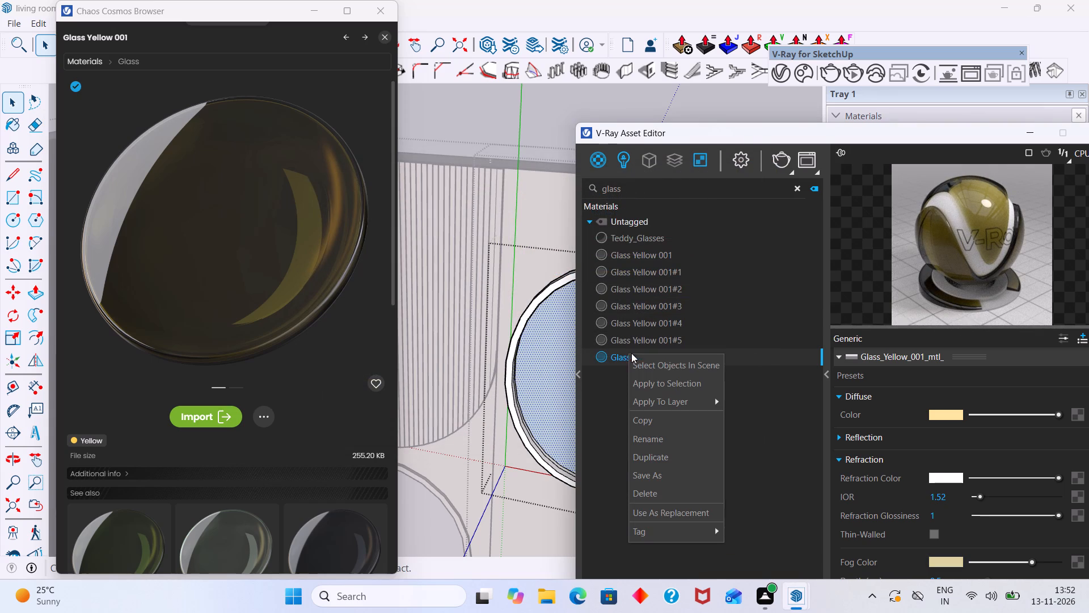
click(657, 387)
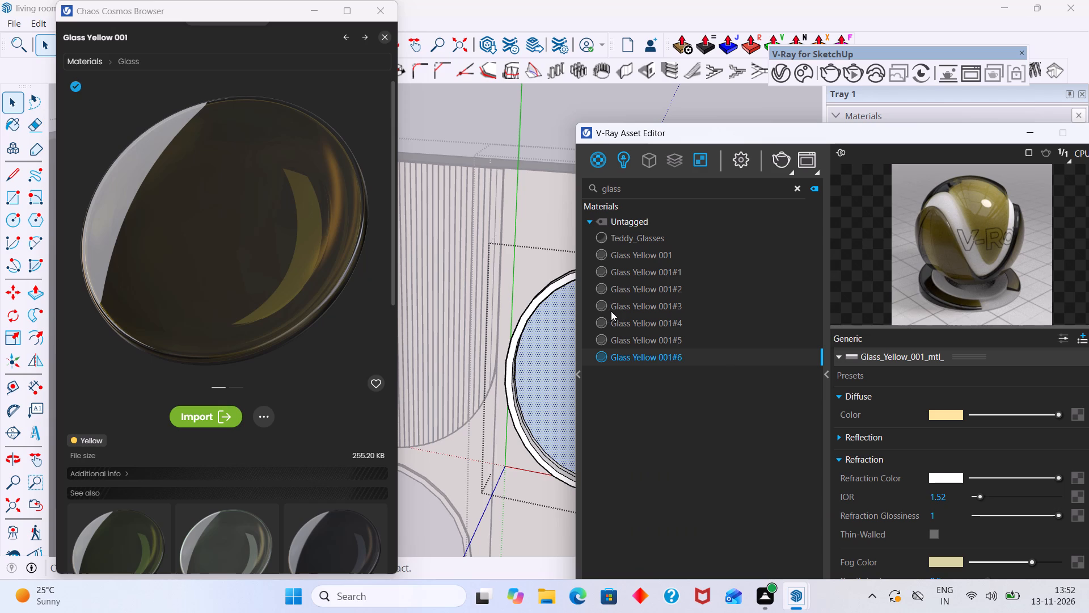
Permanently delete the Glass Yellow 001#6 material from the V-Ray assets.
right_click(630, 359)
click(655, 499)
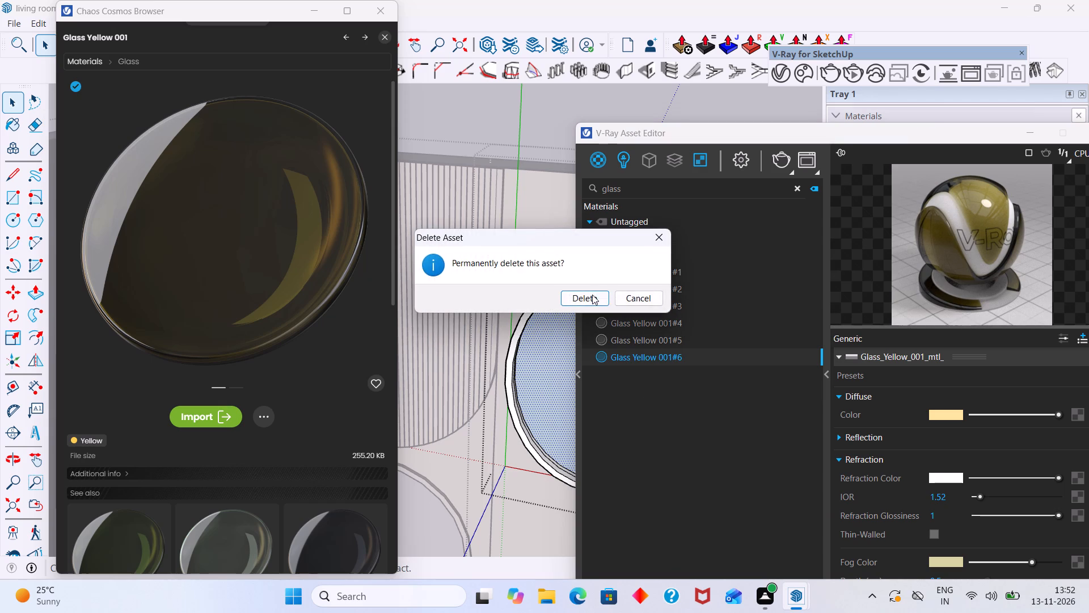
click(592, 295)
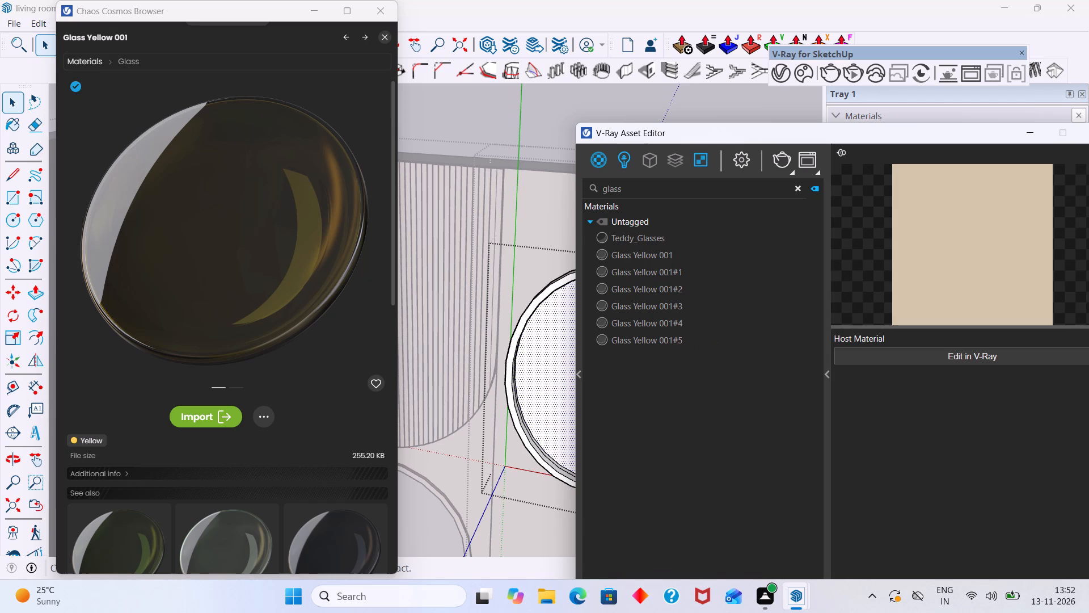
Close the Materials tray section, the V-Ray toolbar, the Chaos Cosmos Browser and the V-Ray Asset Editor.
click(901, 293)
scroll(574, 349, down, 6)
click(1080, 114)
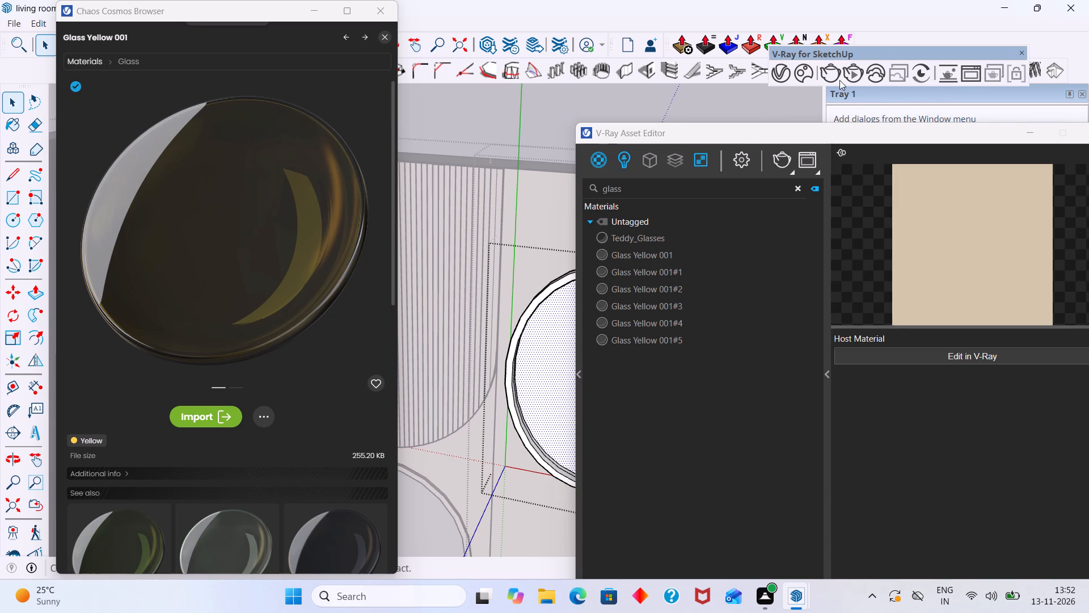
click(1019, 53)
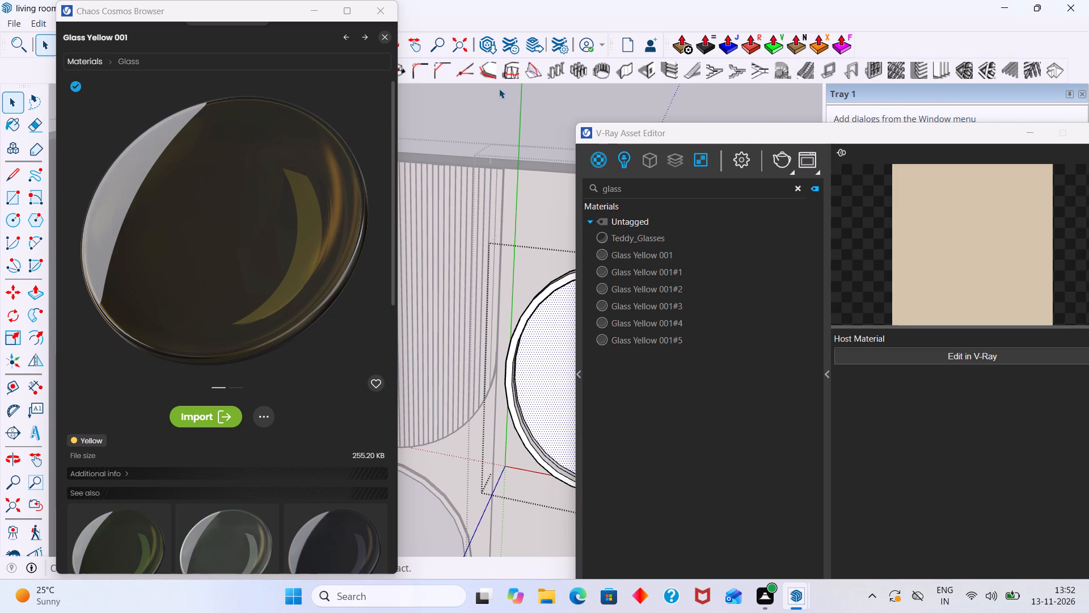
click(381, 3)
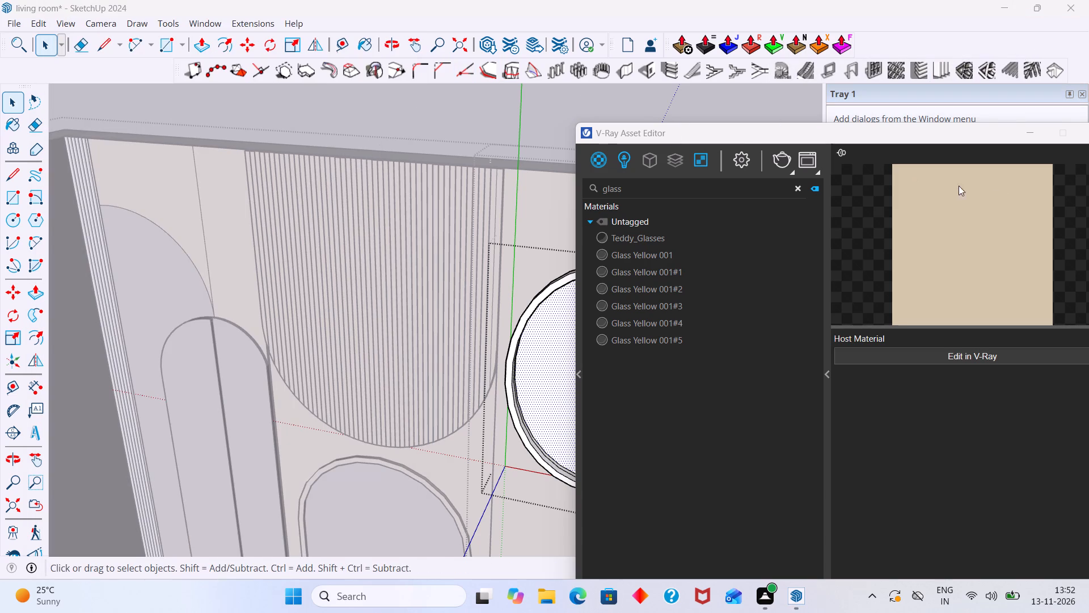
drag(963, 131, 755, 129)
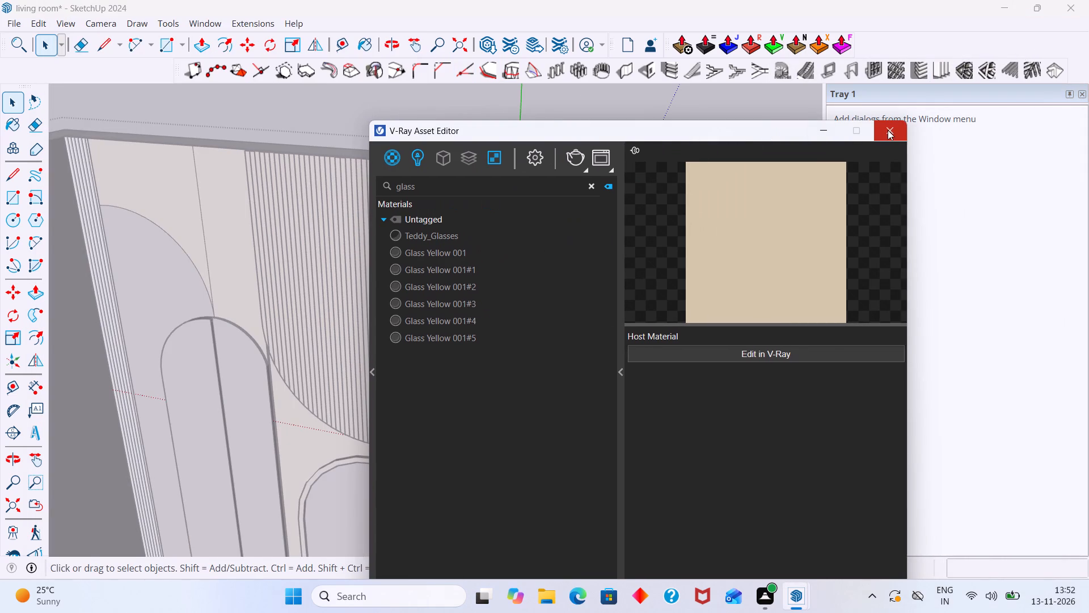
click(889, 130)
Close the empty Tray 1 and exit the mirror and wall panel groups, leaving nothing selected.
scroll(597, 306, down, 11)
click(637, 195)
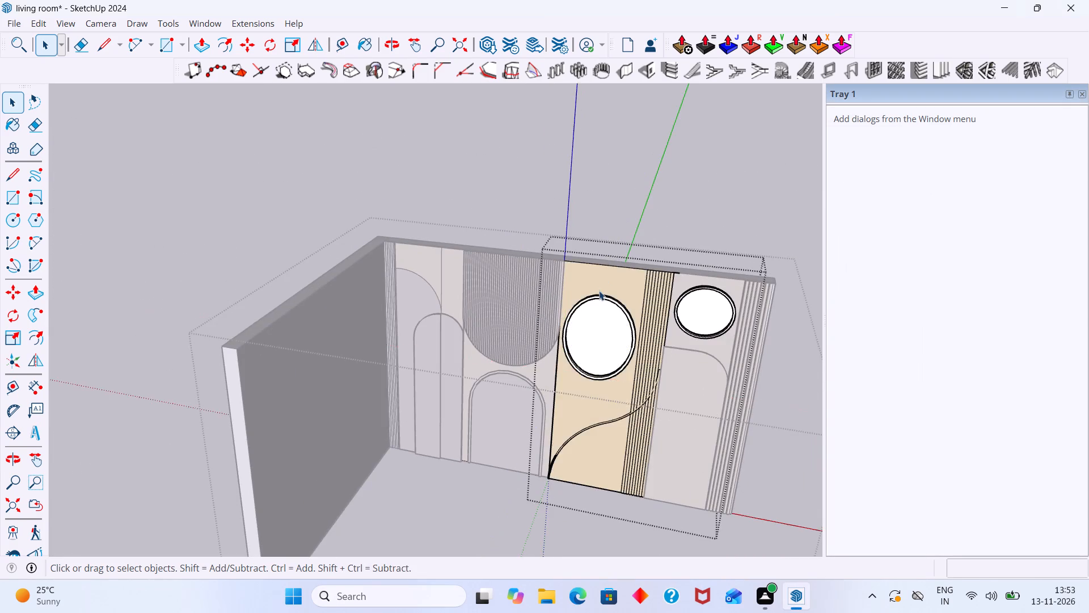
middle_drag(596, 299, 685, 300)
scroll(491, 320, up, 3)
click(596, 322)
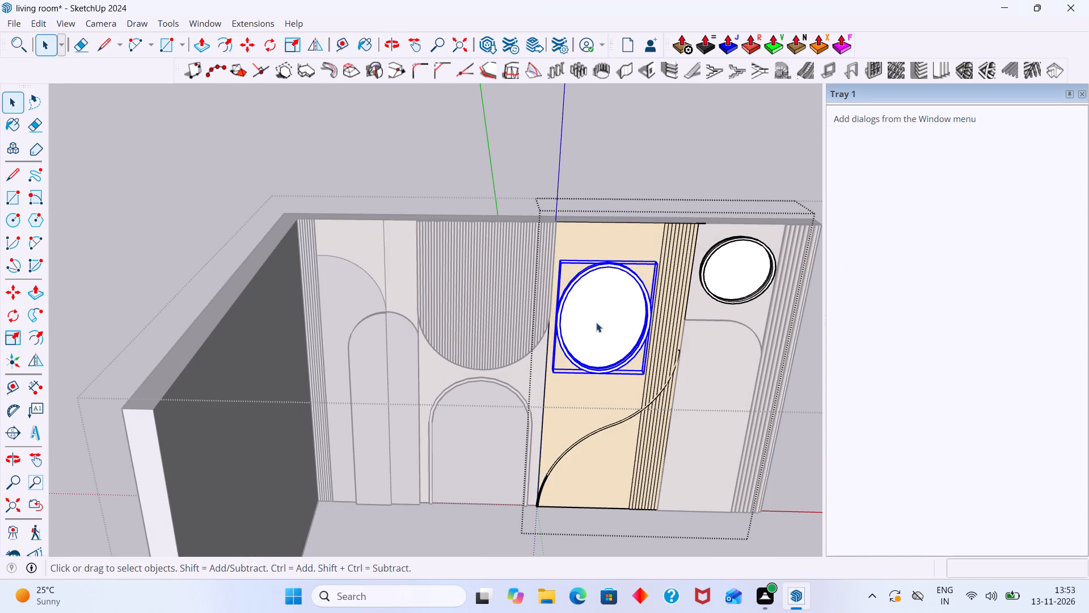
click(1083, 94)
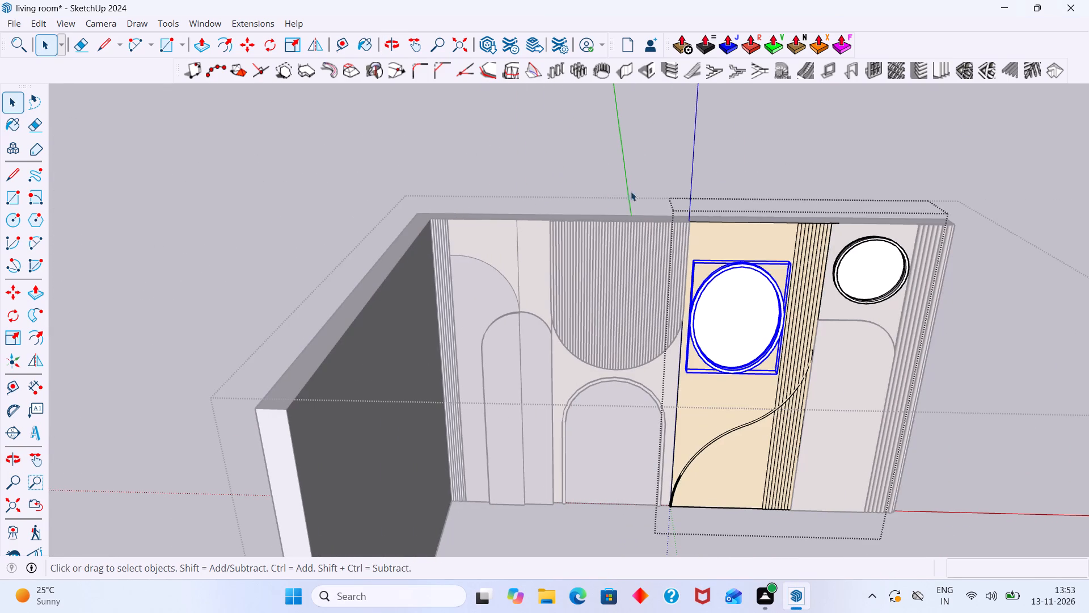
click(594, 157)
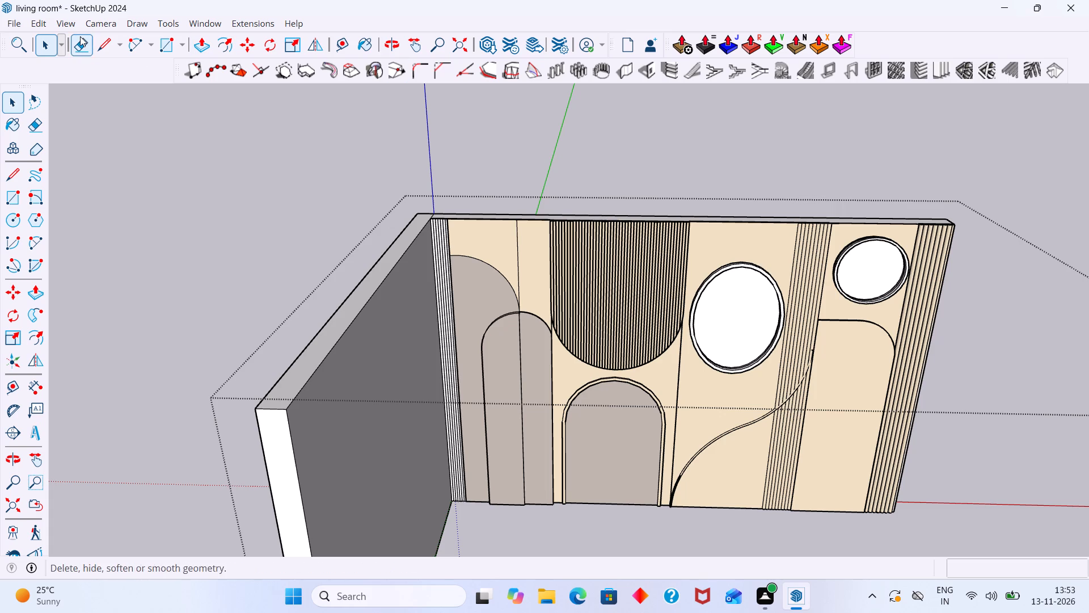
Search 3D Warehouse for glass, look through the model results and close it.
click(204, 24)
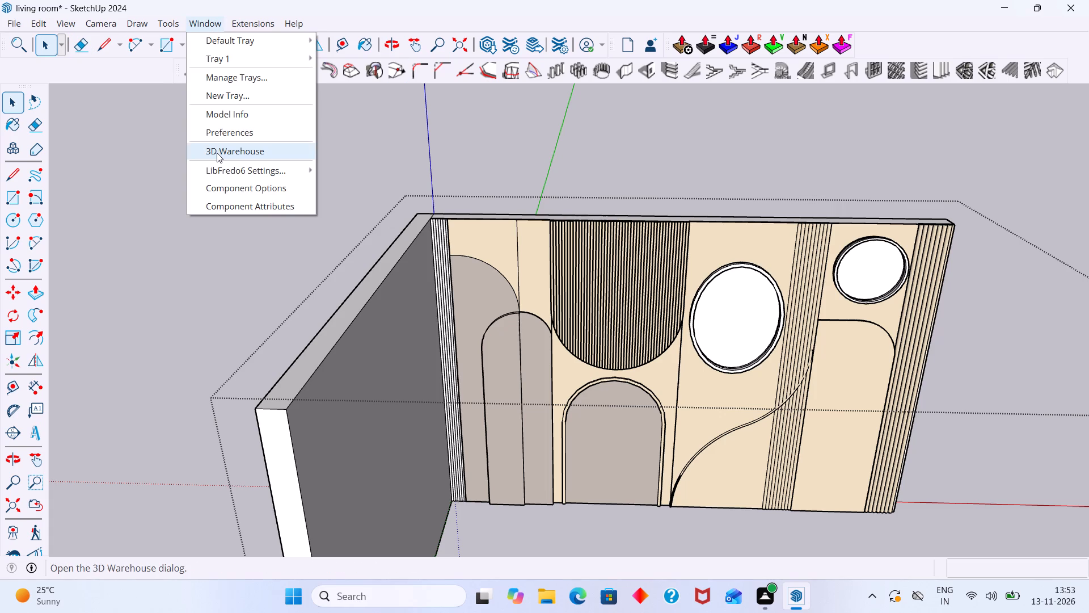
double_click(217, 153)
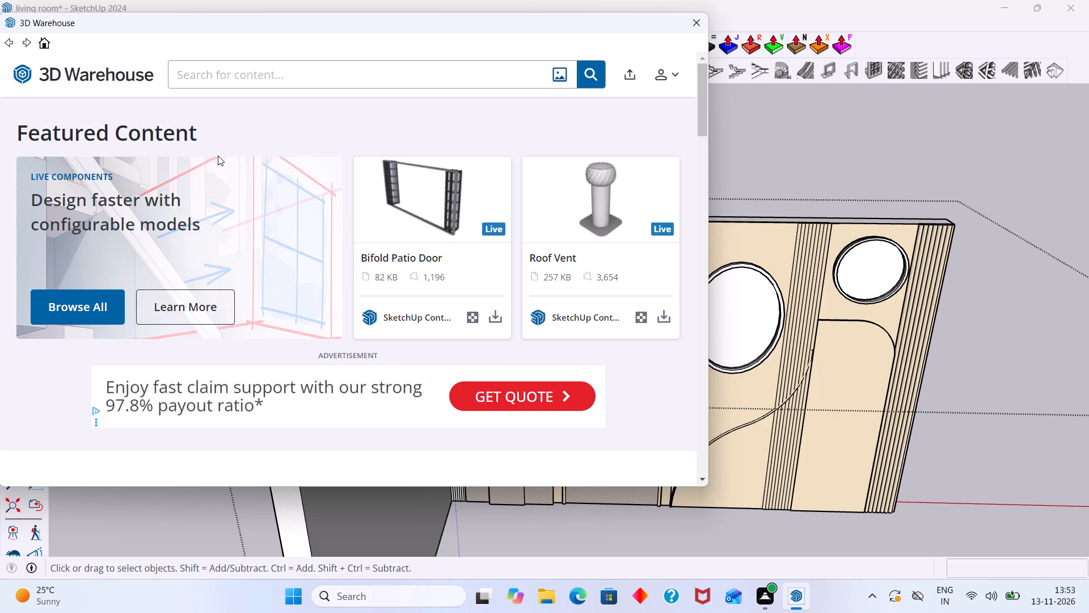
click(204, 72)
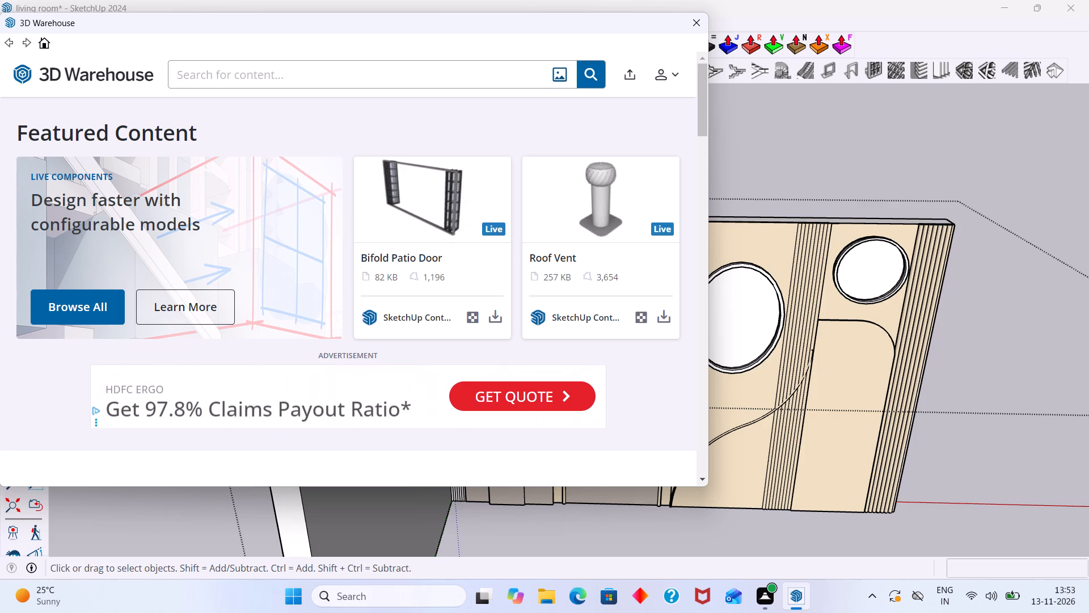
text(glass)
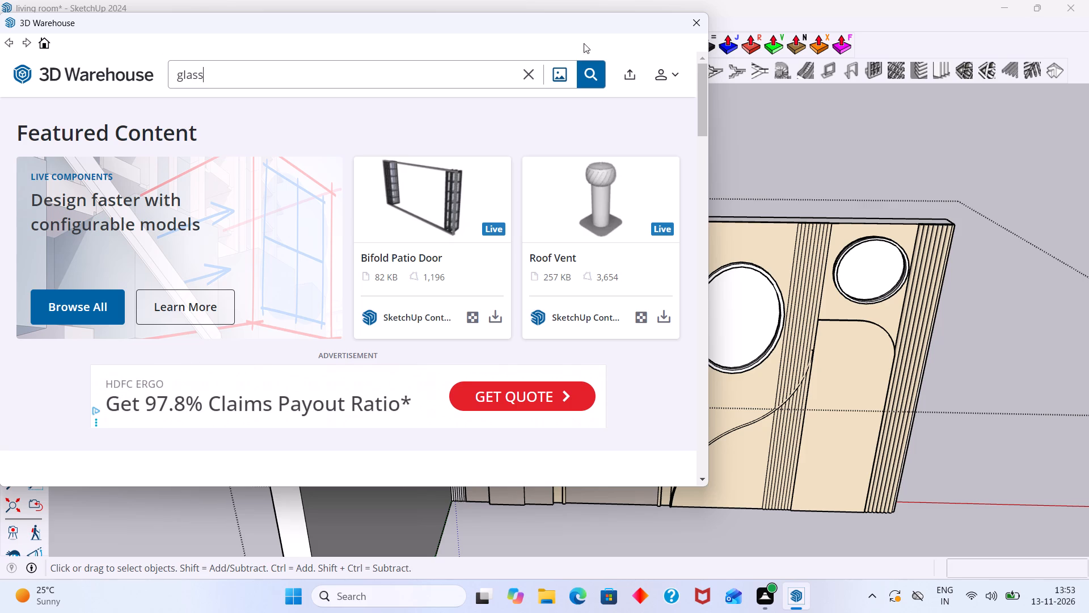
click(588, 78)
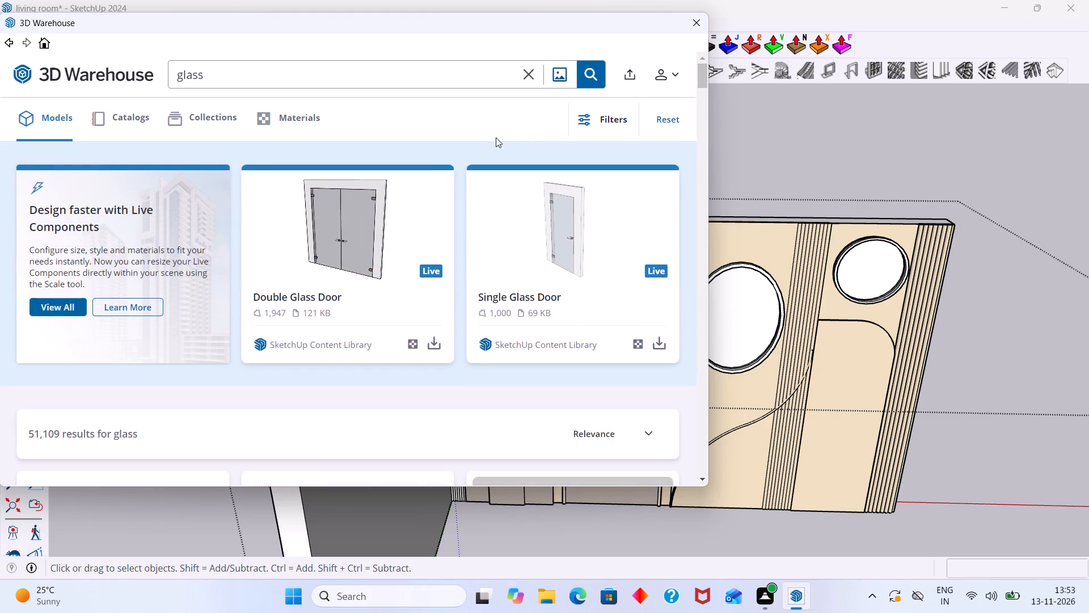
scroll(395, 233, down, 5)
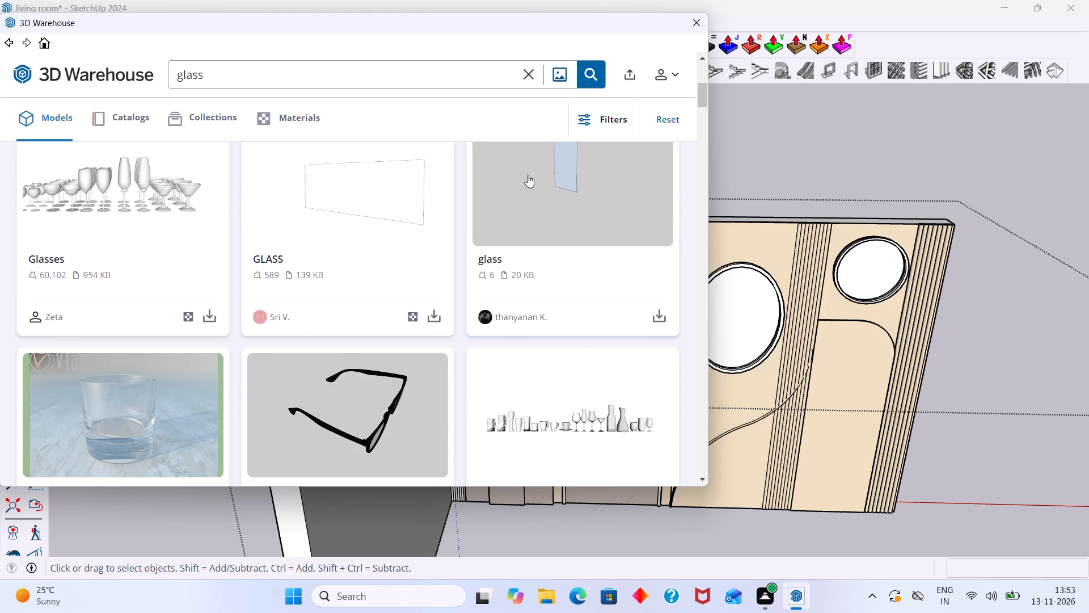
click(698, 30)
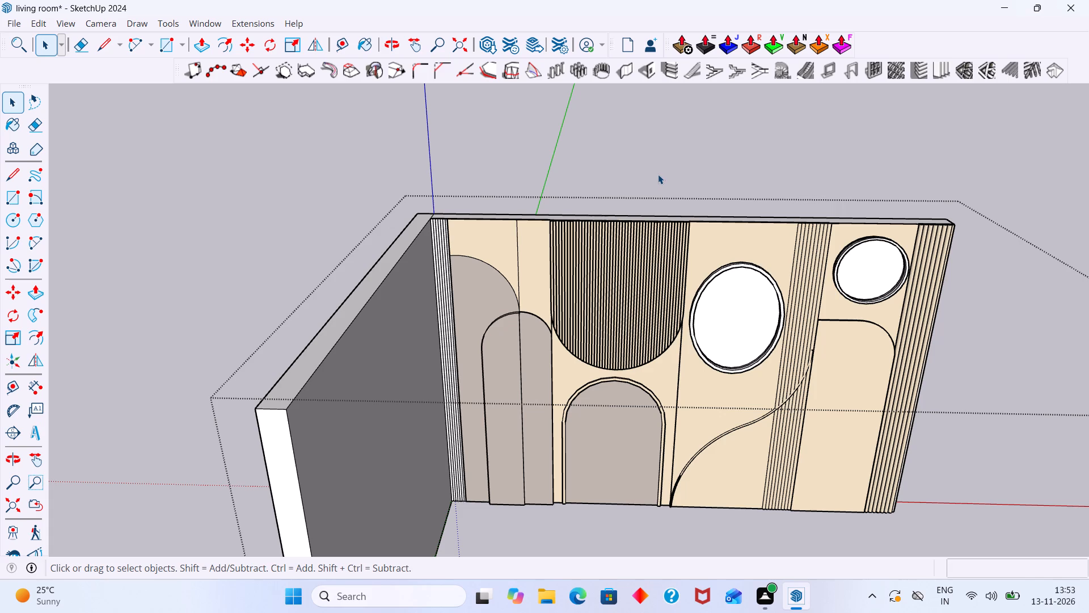
Paint the feature wall's two round mirrors with Translucent Glass Blue from the Glass and Mirrors collection.
key(b)
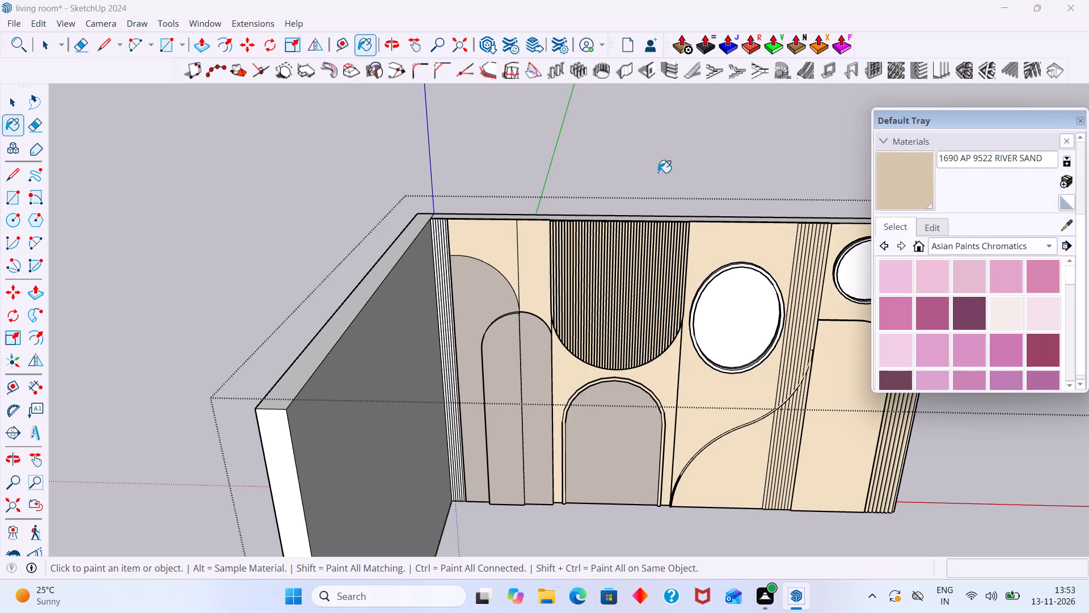
click(1044, 246)
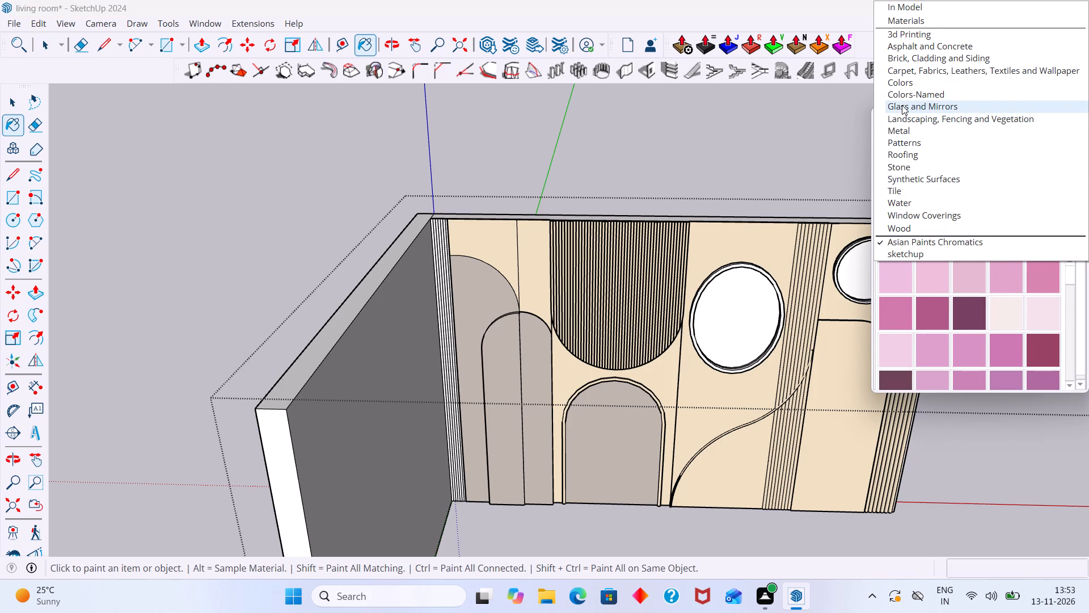
click(902, 105)
click(1008, 271)
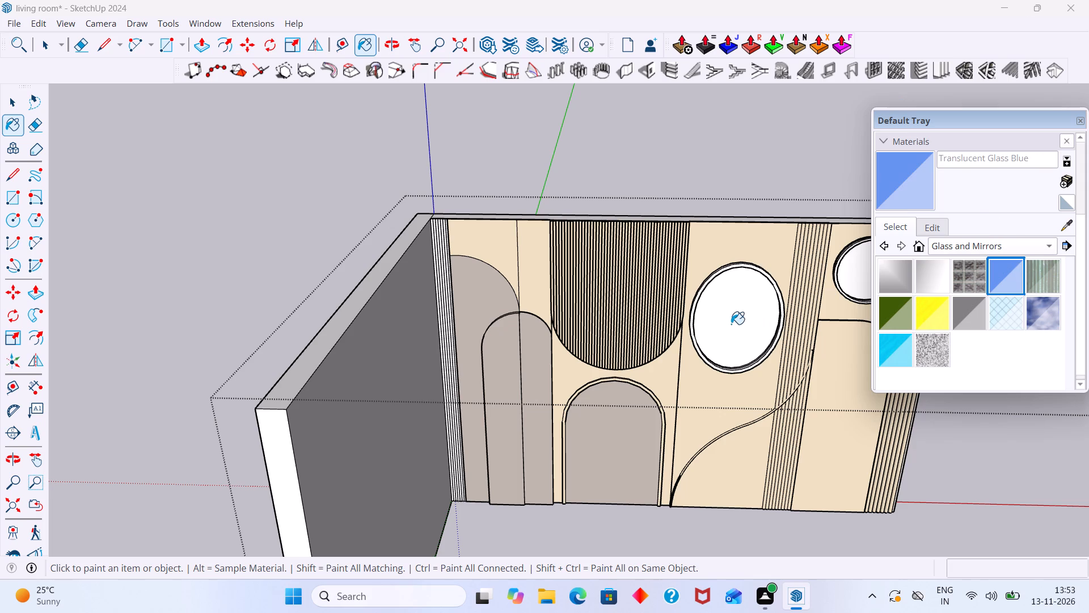
click(731, 324)
scroll(757, 320, down, 7)
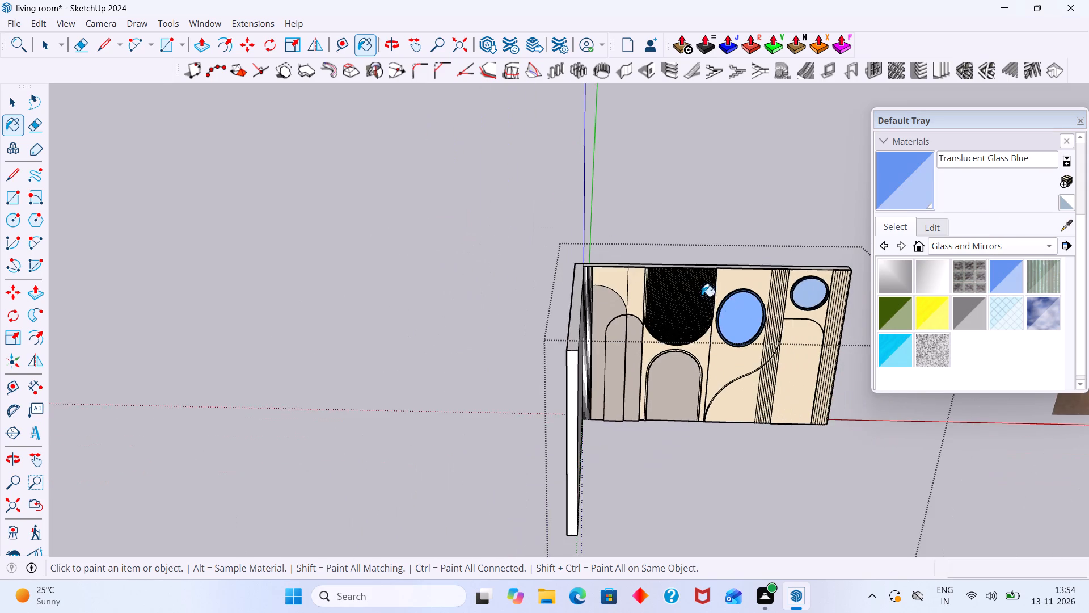
middle_drag(700, 295, 681, 238)
key(space)
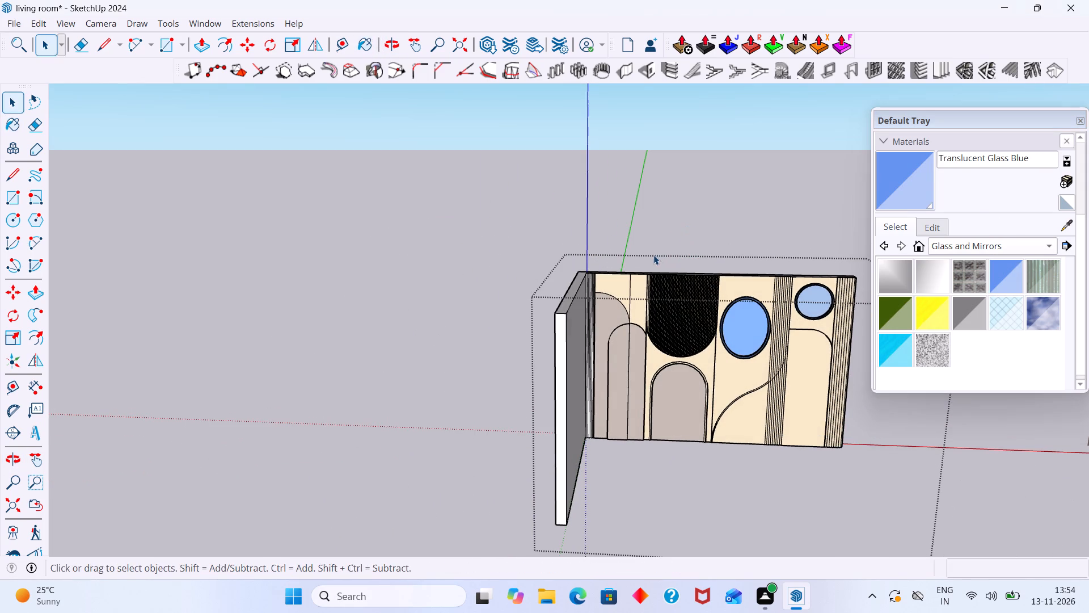
Close the Default Tray and exit the group, leaving nothing selected.
shift+middle_drag(622, 252, 487, 249)
scroll(562, 242, down, 9)
middle_drag(580, 240, 467, 253)
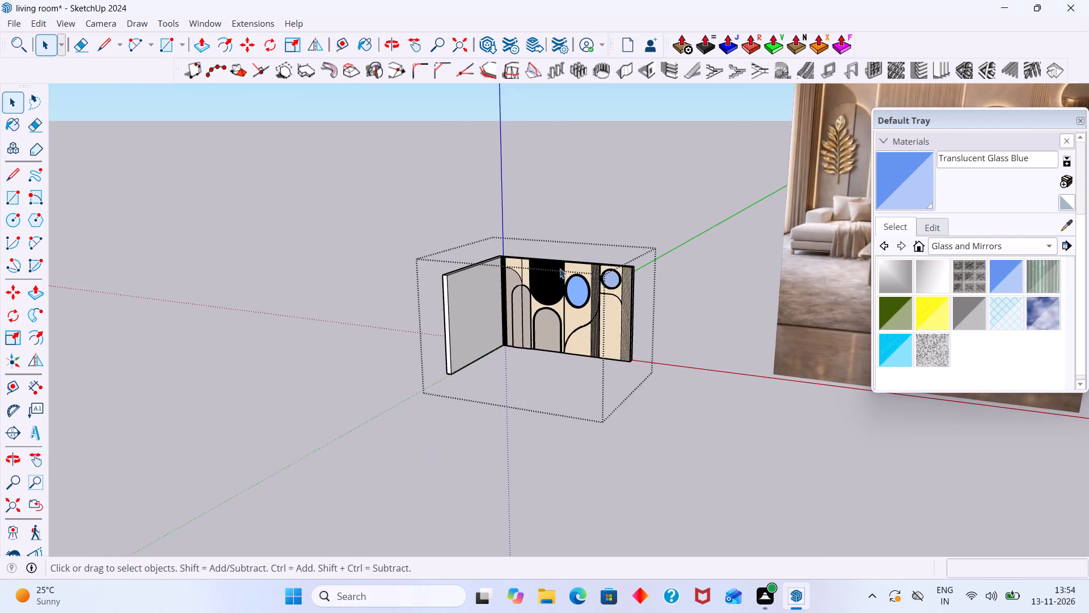
scroll(560, 268, down, 2)
middle_drag(583, 296, 729, 349)
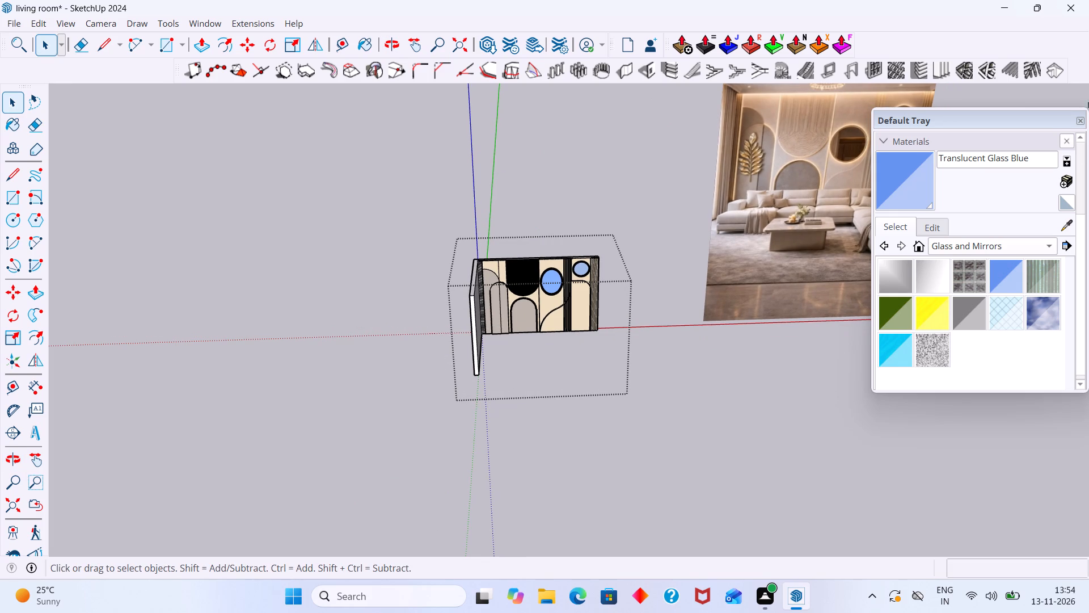
click(1080, 123)
shift+middle_drag(564, 298, 446, 328)
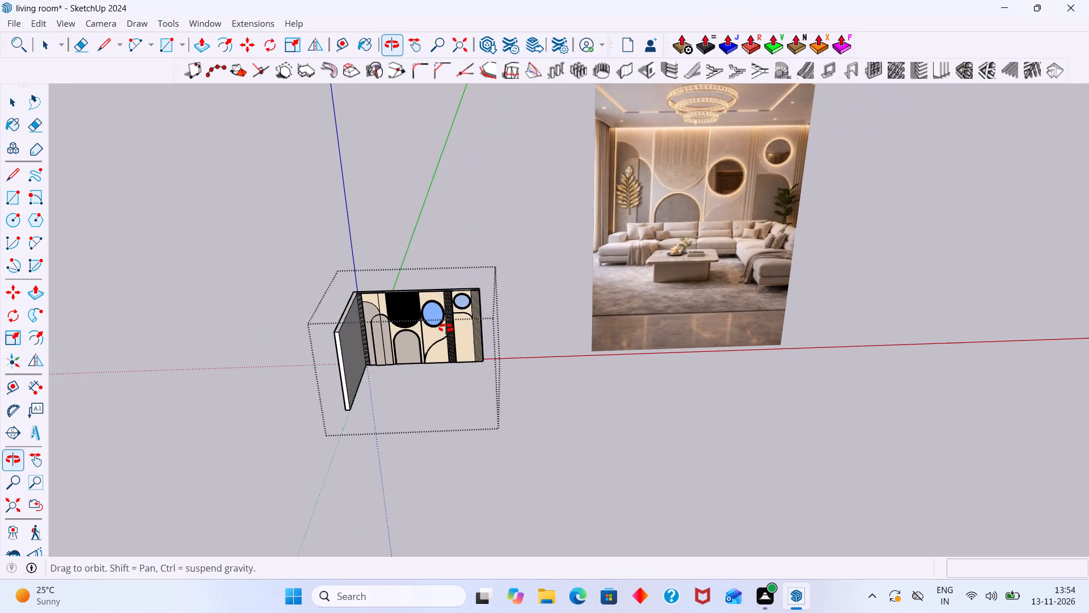
shift+middle_drag(446, 328, 450, 322)
click(581, 245)
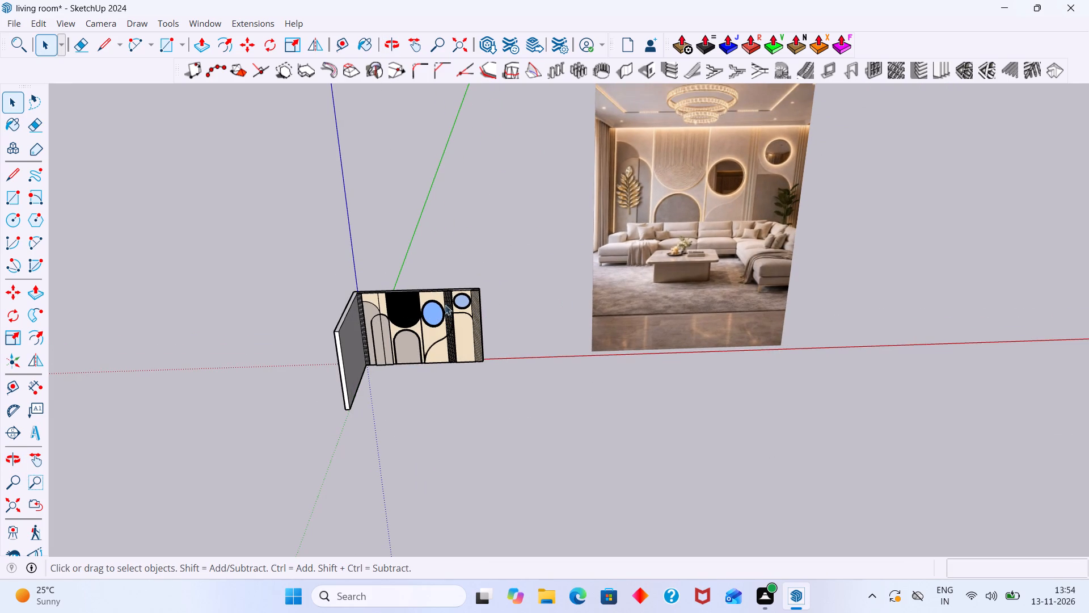
Open the wall group and extend the feature wall's free end face outward by 5" with Push/Pull.
scroll(334, 303, up, 5)
scroll(382, 280, down, 8)
middle_drag(424, 284, 410, 341)
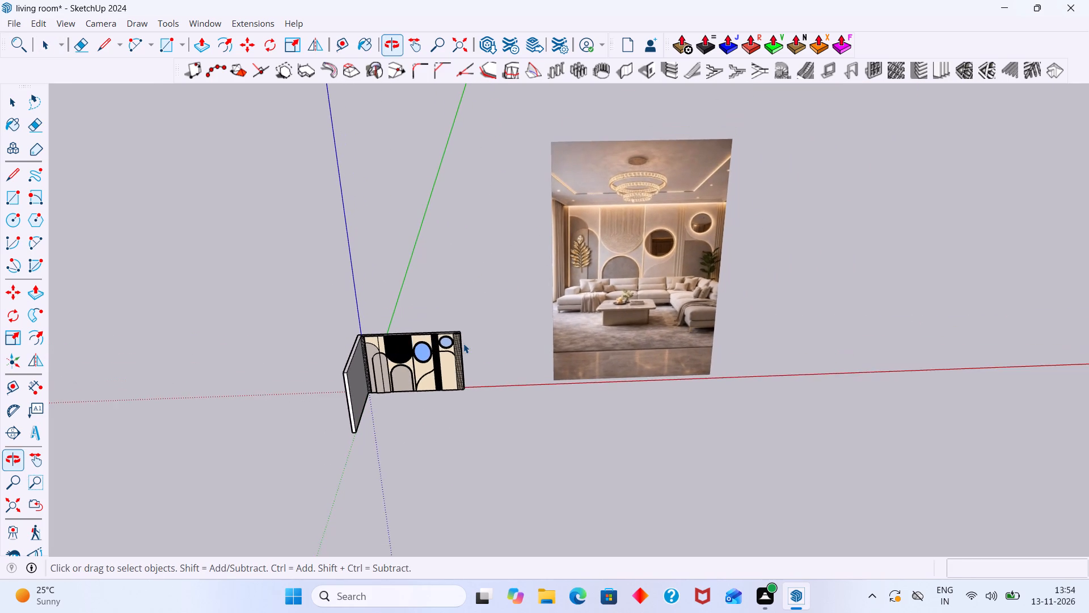
scroll(463, 343, up, 1)
middle_drag(405, 376, 290, 343)
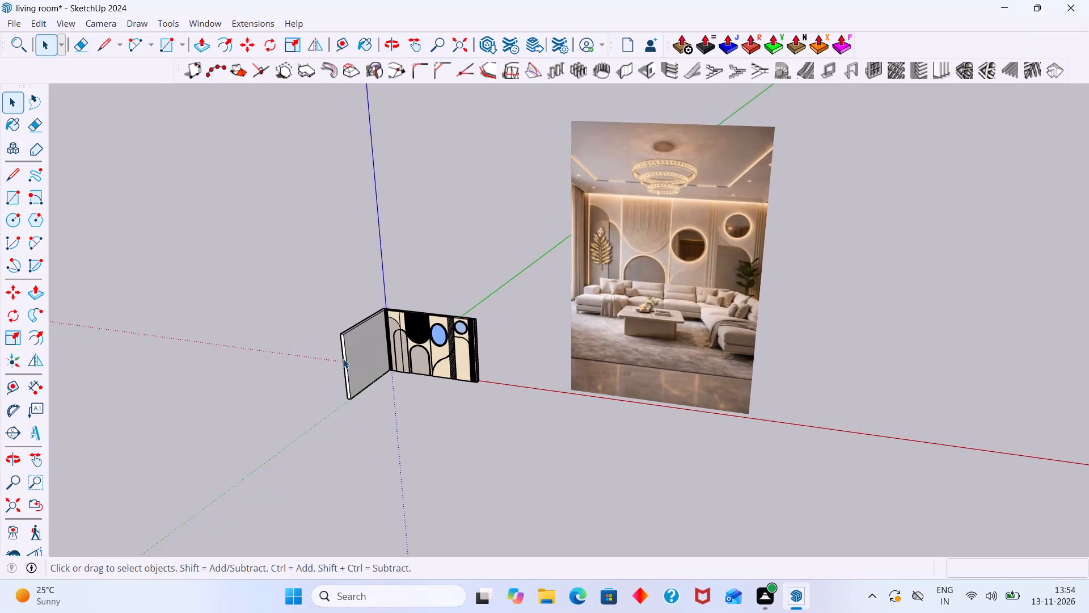
scroll(343, 359, up, 2)
middle_drag(564, 350, 653, 350)
scroll(487, 337, up, 8)
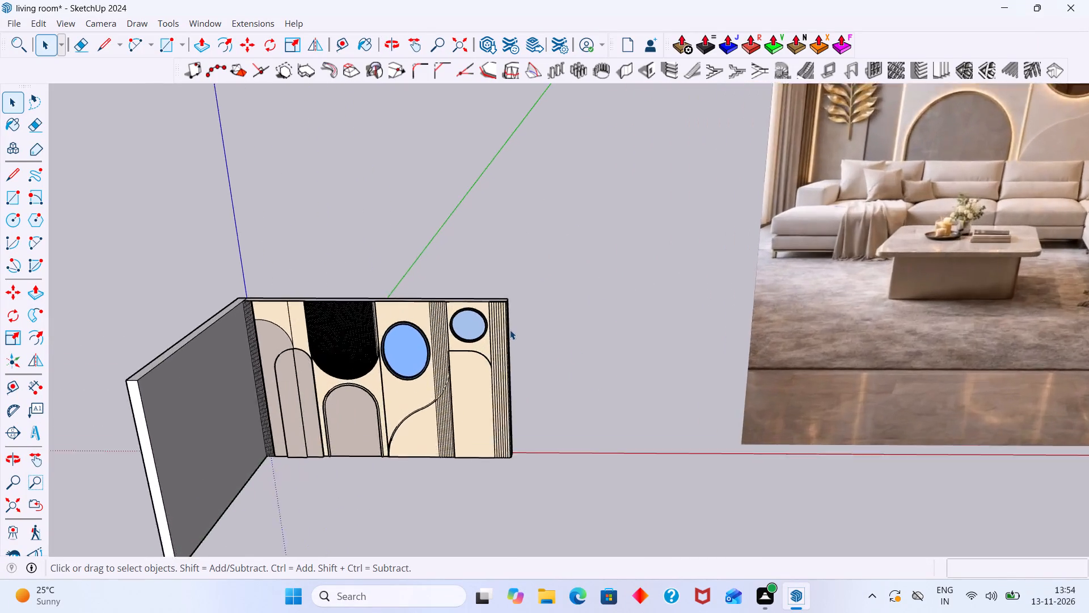
scroll(510, 330, up, 2)
middle_drag(516, 329, 390, 335)
scroll(575, 299, up, 10)
click(489, 290)
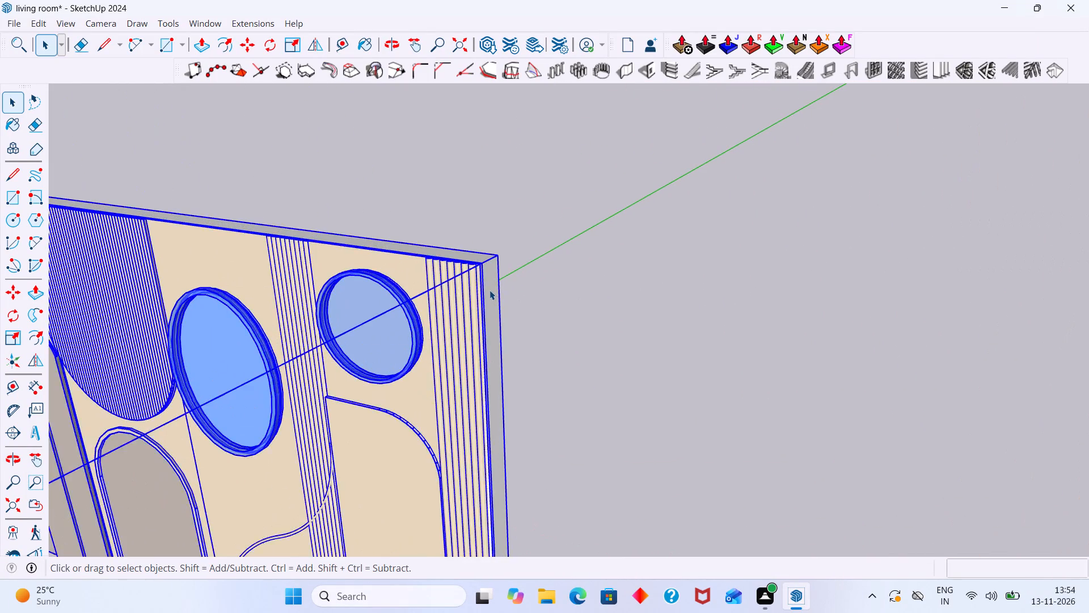
scroll(489, 290, up, 2)
double_click(489, 290)
click(489, 289)
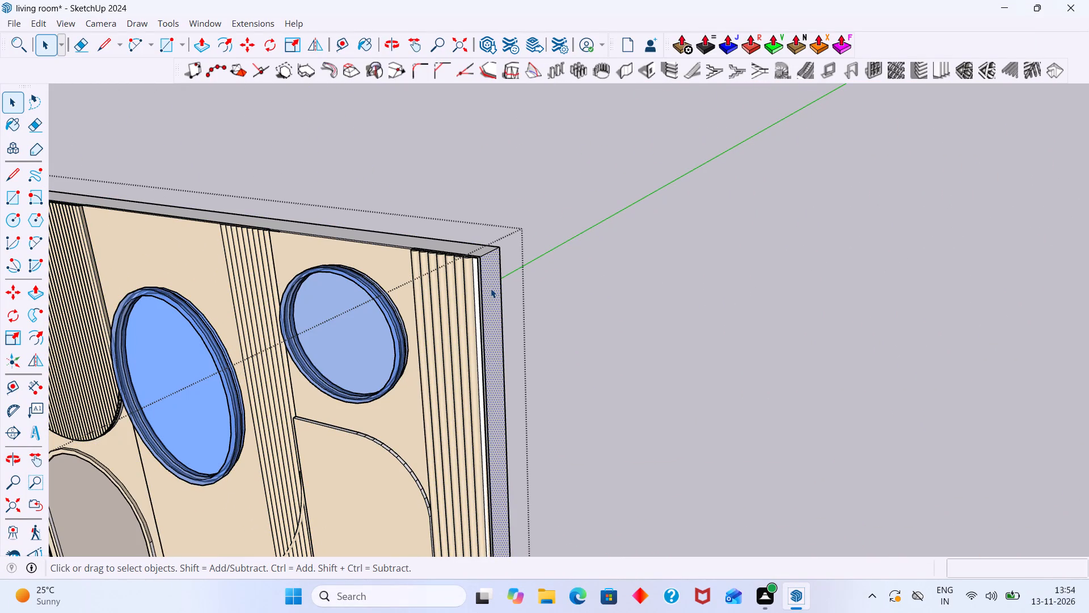
key(p)
click(491, 288)
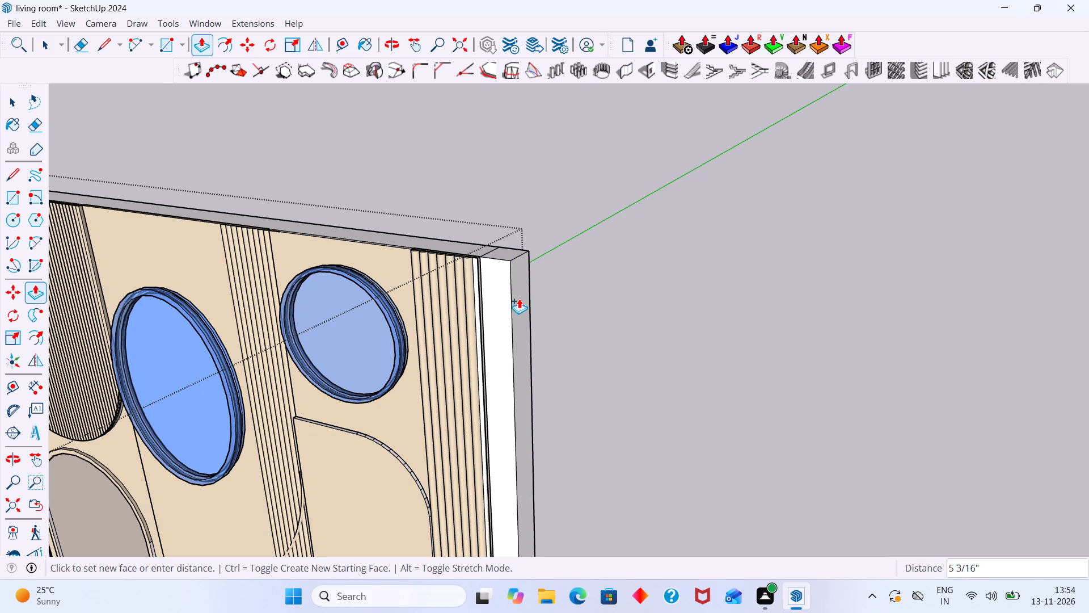
text(5")
key(Return)
key(space)
Pull the new end strip's front face forward about 10' 11 3/8", level with the opposite side wall's end, and exit the group.
click(502, 302)
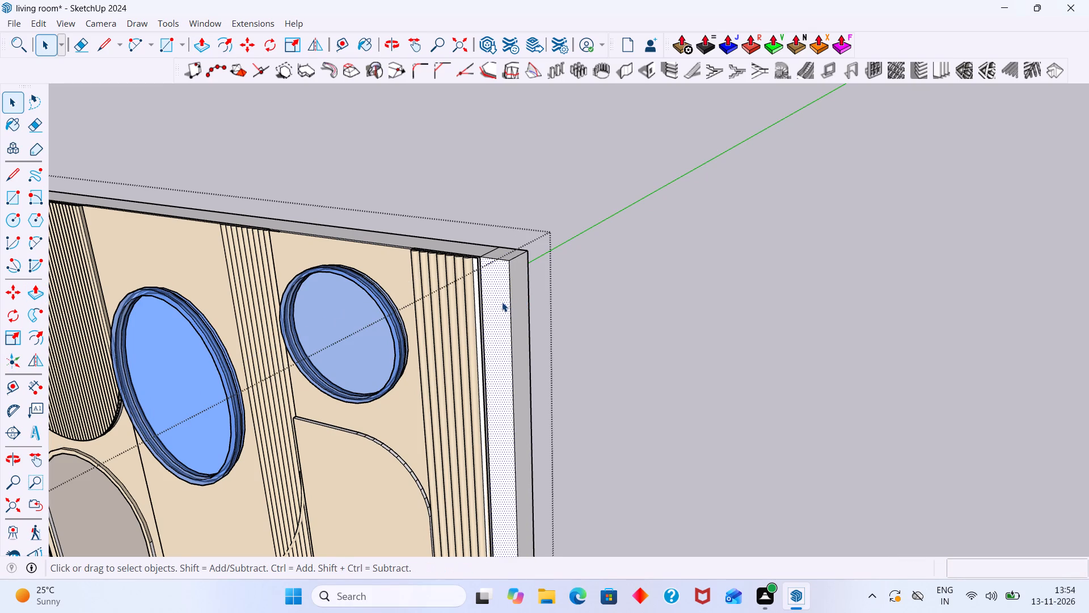
key(p)
click(502, 302)
scroll(476, 322, down, 15)
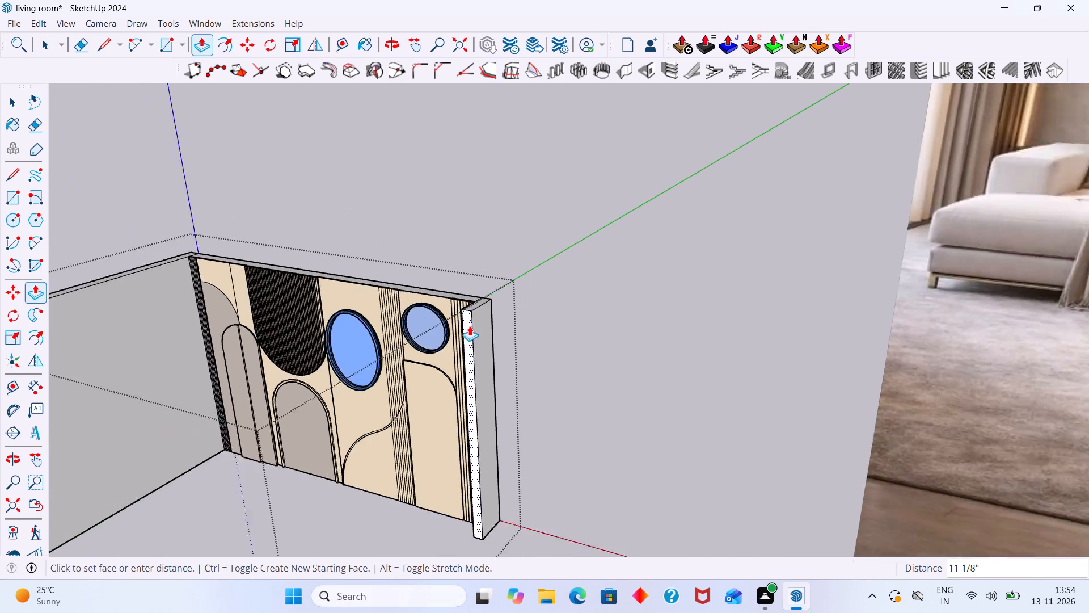
scroll(470, 326, down, 5)
middle_drag(464, 339, 510, 304)
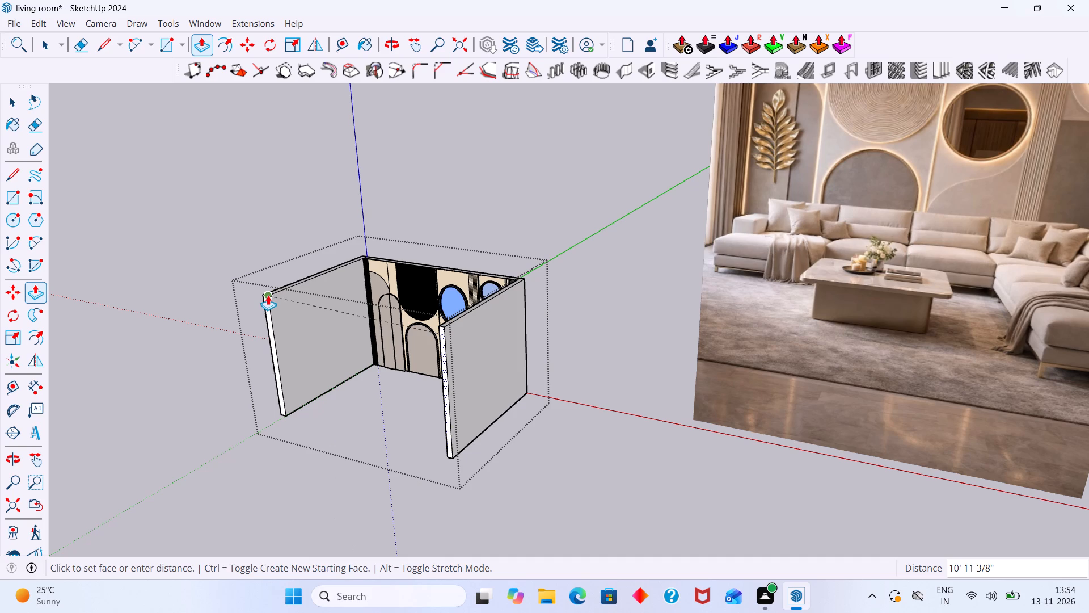
click(268, 295)
key(space)
click(532, 148)
Draw a 15' 11" by 11' 5 3/8" rectangle across the tops of the three walls and make it a group.
scroll(461, 213, down, 7)
middle_drag(469, 300, 715, 302)
scroll(589, 309, down, 3)
middle_drag(587, 310, 513, 357)
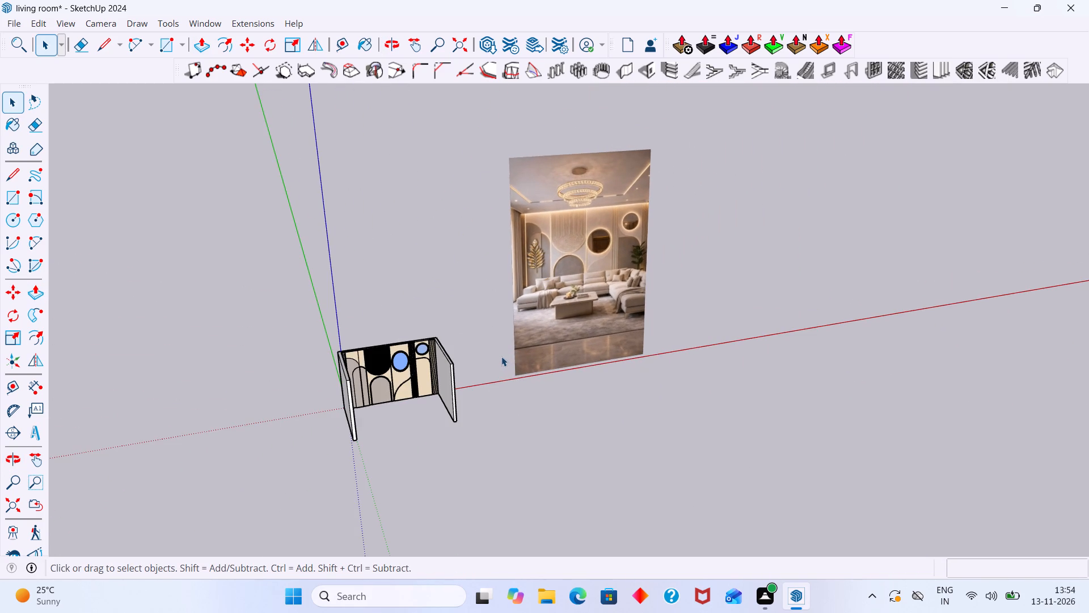
key(r)
scroll(388, 349, up, 15)
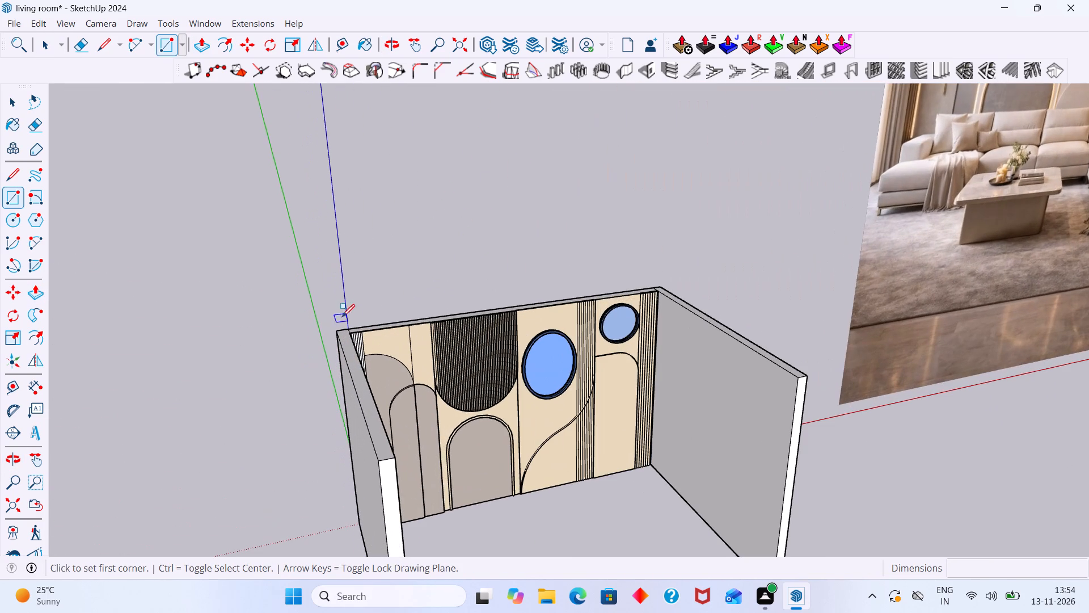
click(334, 331)
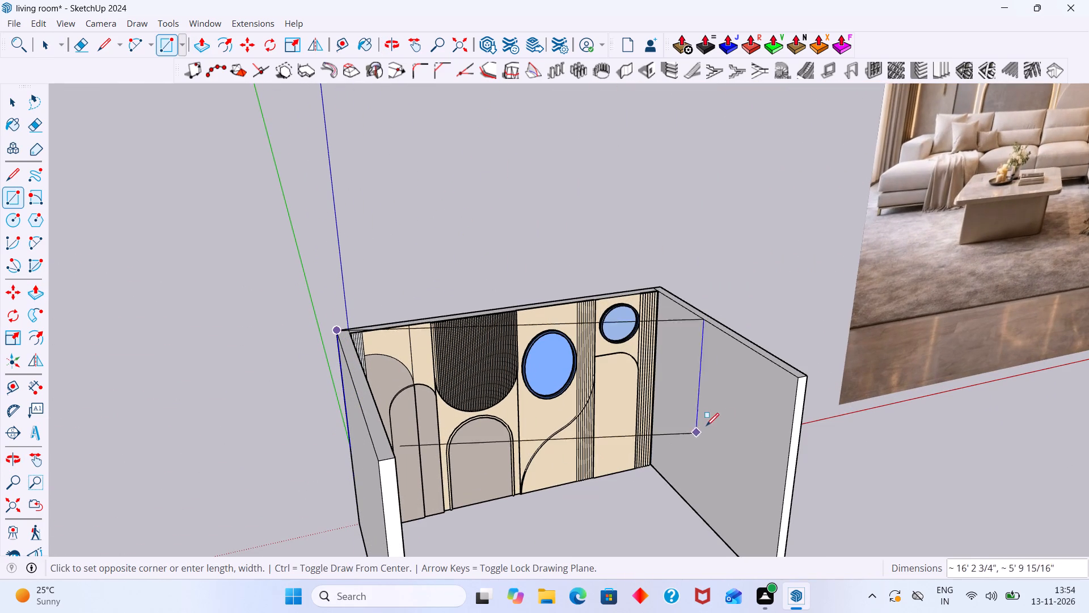
click(809, 379)
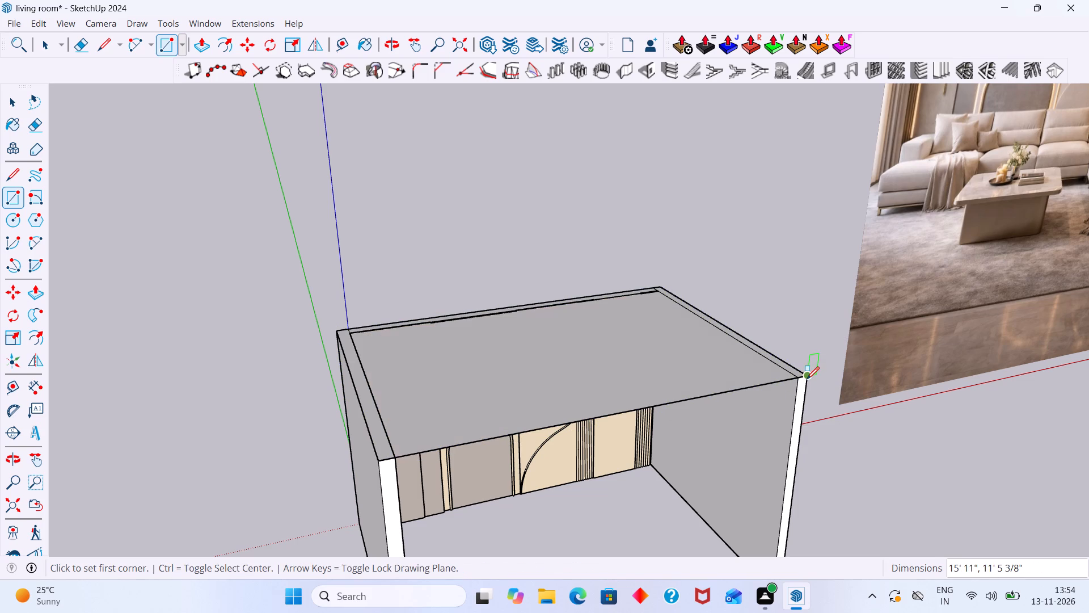
key(space)
double_click(588, 370)
right_click(586, 370)
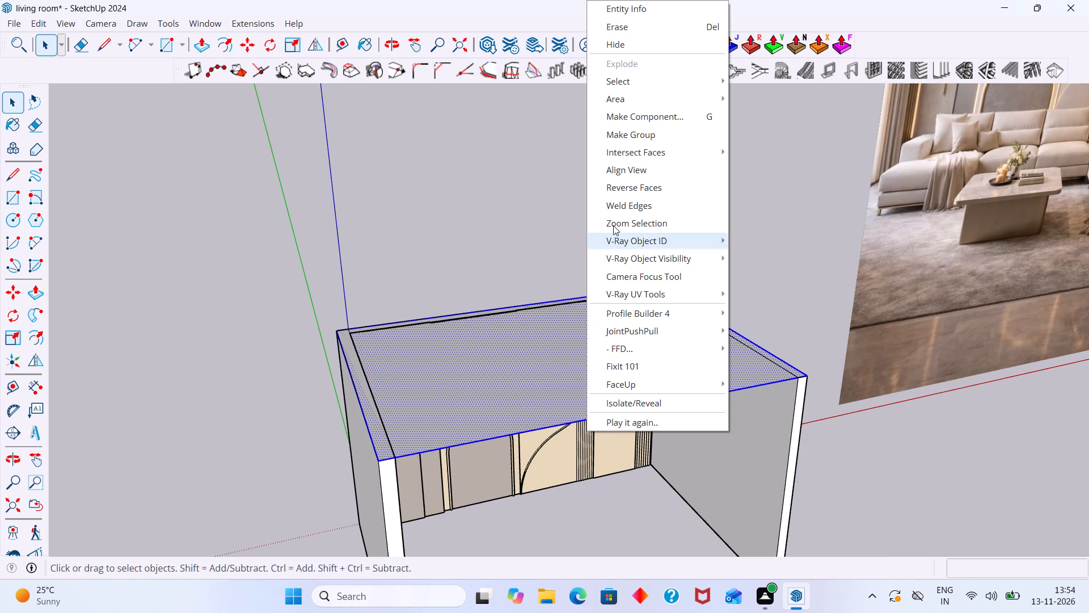
click(656, 133)
Open the ceiling group, thicken its face upward by 6" with Push/Pull, and exit the group.
double_click(530, 402)
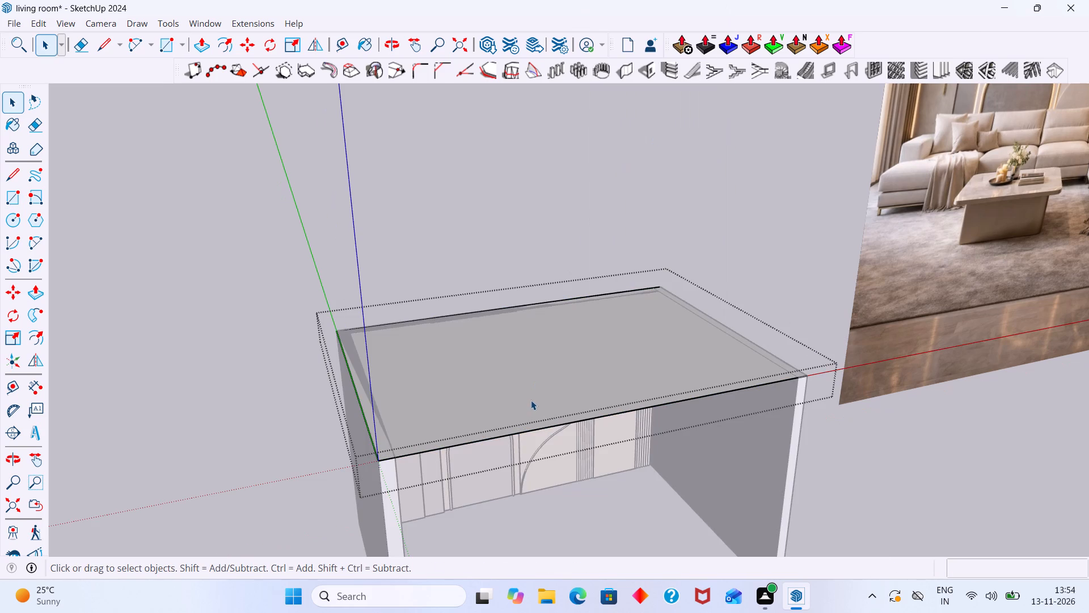
click(531, 400)
key(p)
click(531, 400)
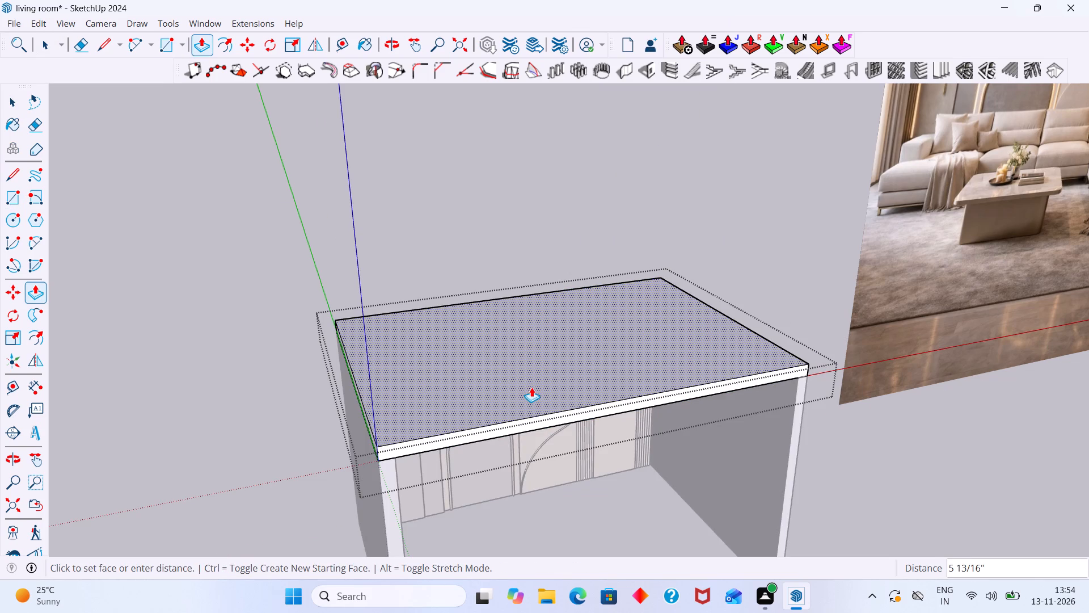
key(6)
key(shift+quotedbl)
key(Return)
key(space)
click(655, 228)
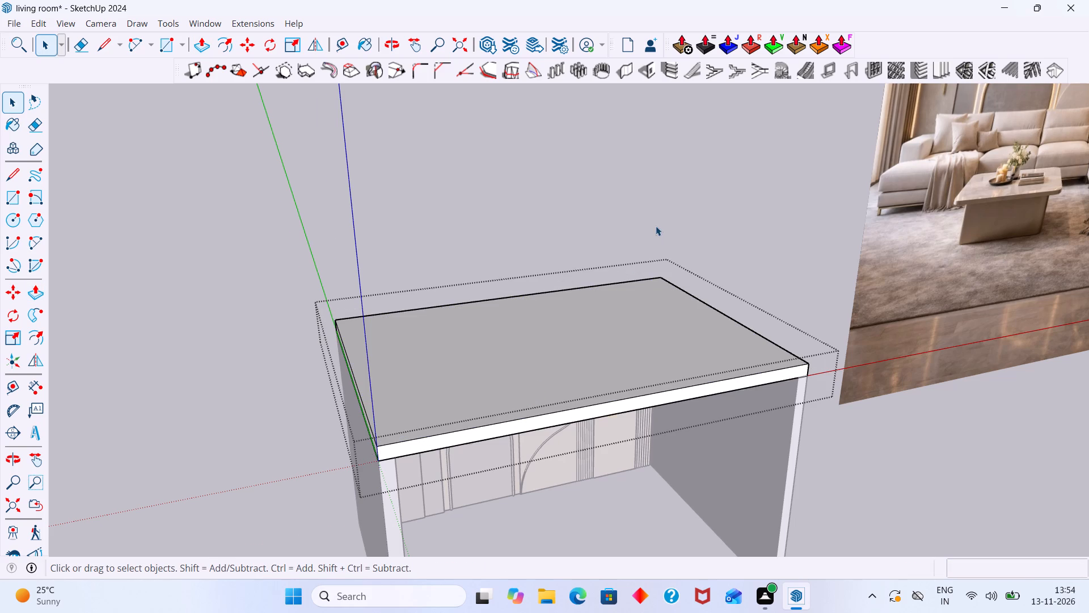
Copy the ceiling slab 10' 6" straight down to sit beneath the walls as the floor, and clear the selection.
scroll(627, 244, down, 7)
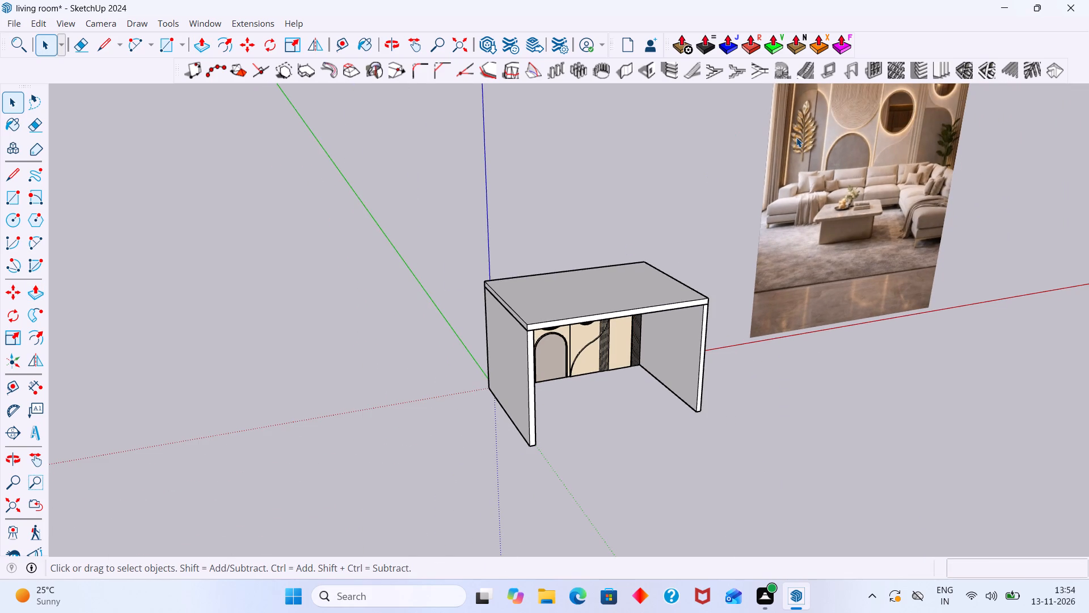
middle_drag(661, 309, 592, 228)
scroll(576, 280, up, 2)
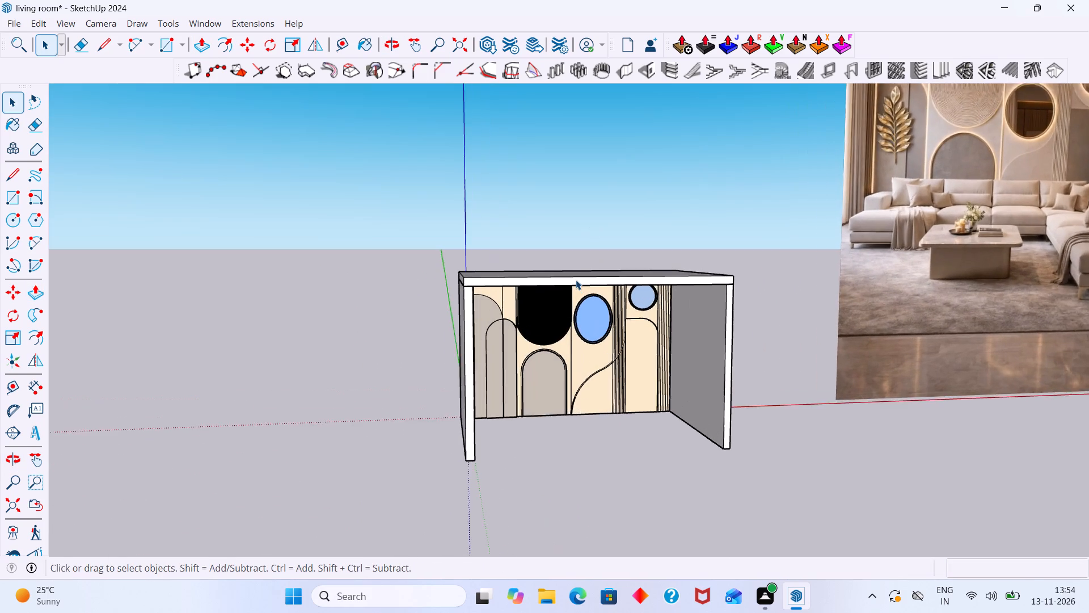
scroll(576, 280, up, 2)
click(576, 280)
key(m)
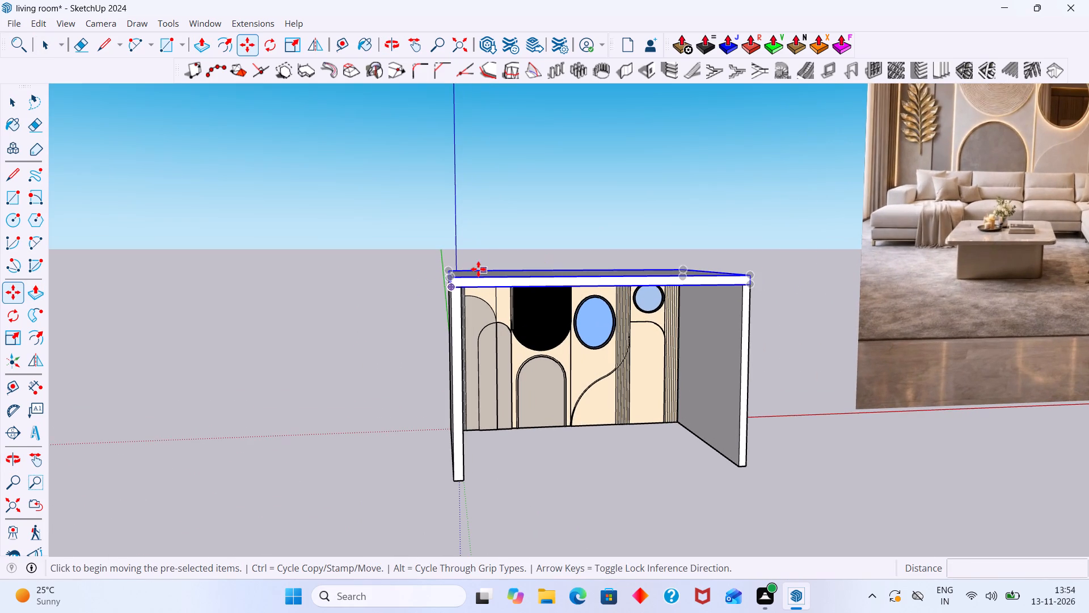
scroll(457, 278, up, 6)
click(445, 278)
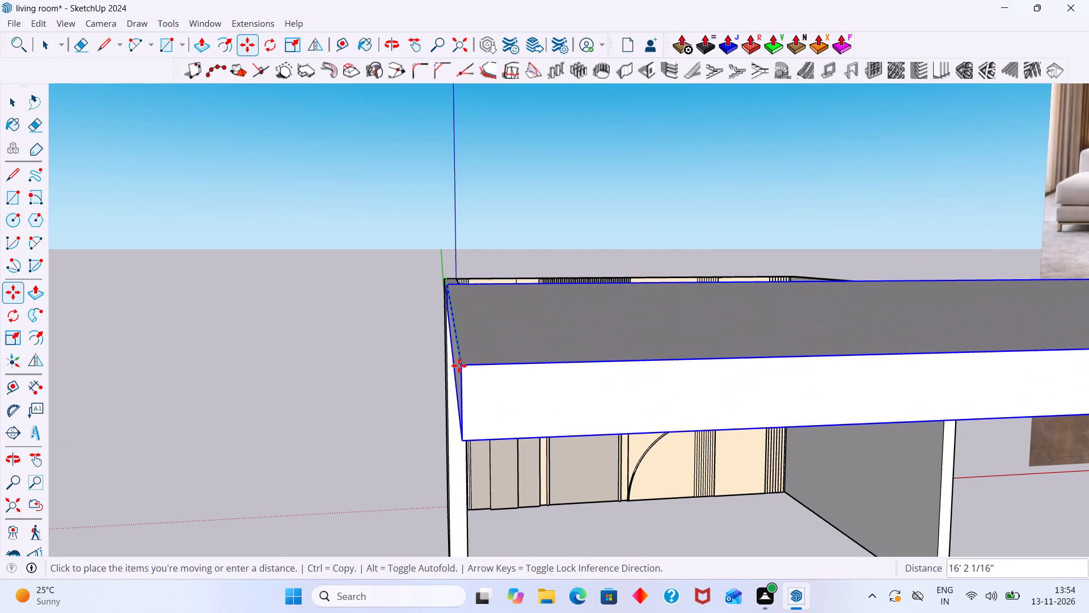
scroll(459, 368, down, 4)
shift+middle_drag(458, 380, 505, 264)
scroll(462, 473, up, 4)
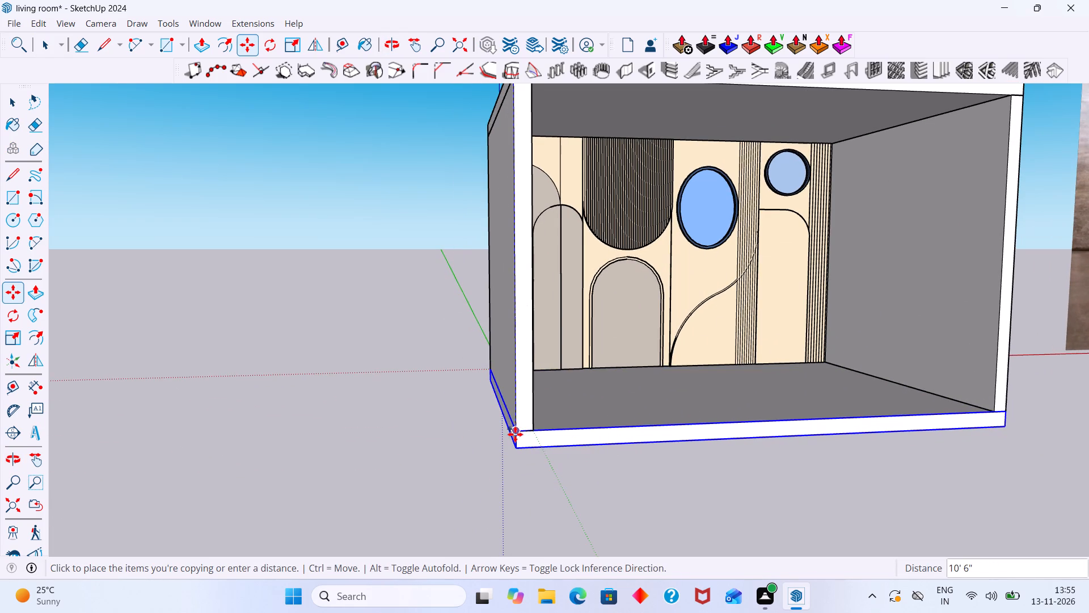
scroll(514, 434, up, 8)
click(517, 429)
key(space)
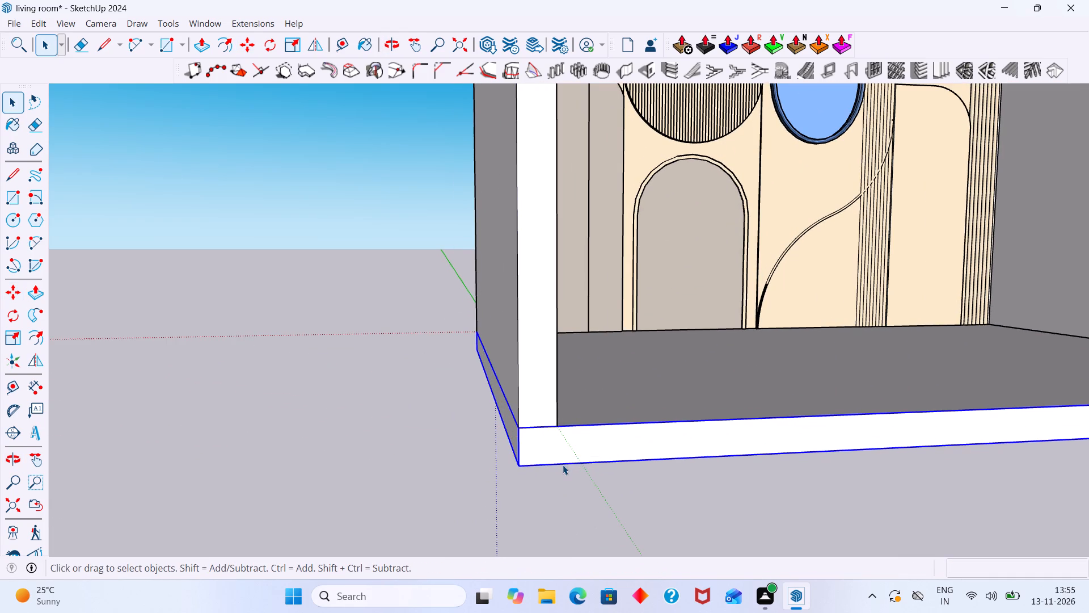
click(563, 465)
scroll(563, 467, down, 3)
click(577, 492)
scroll(577, 484, down, 7)
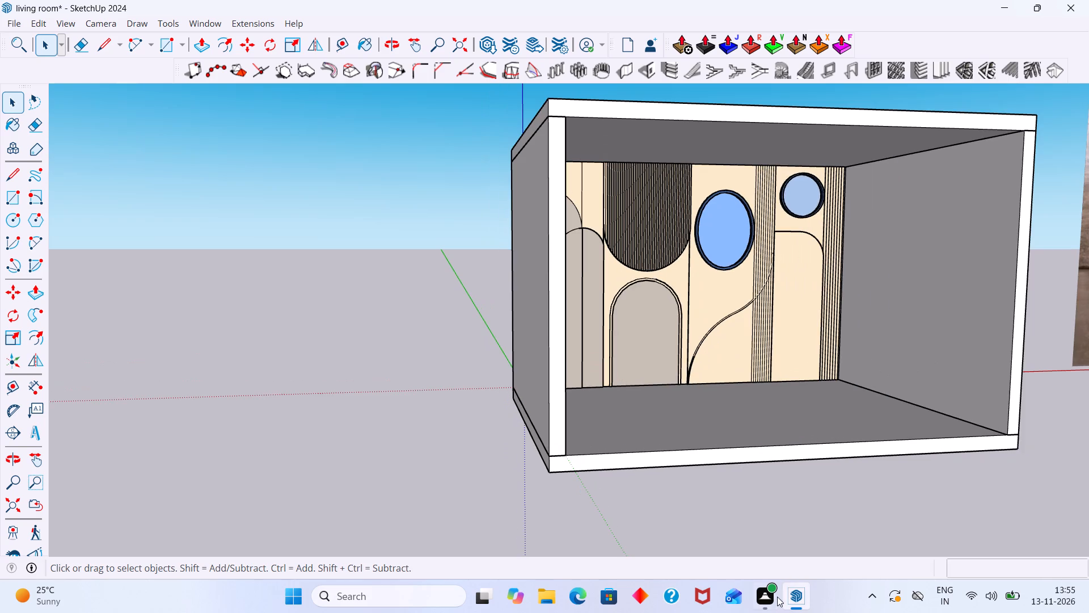
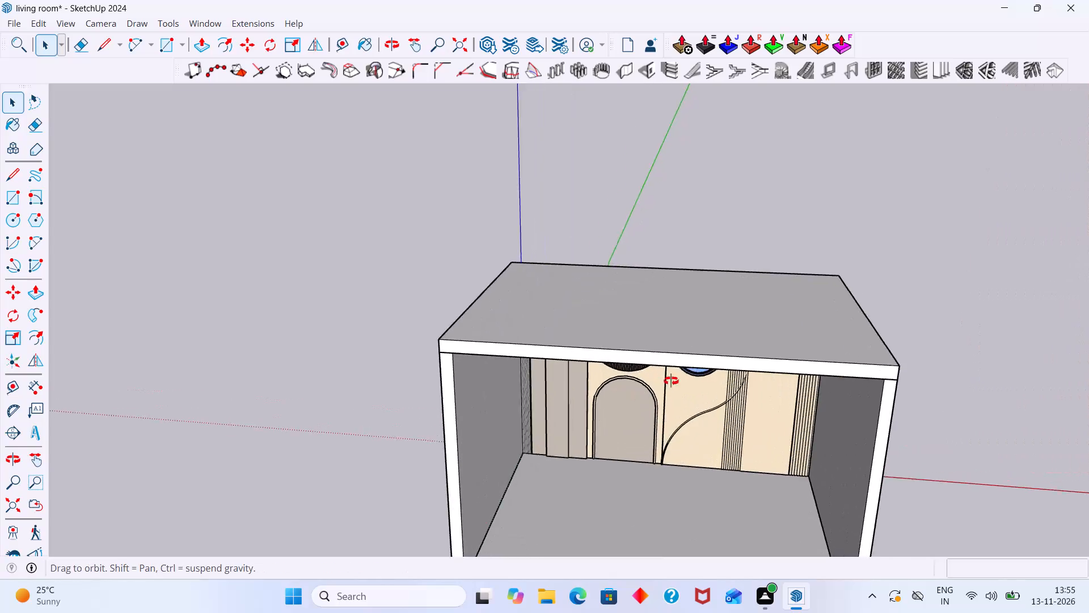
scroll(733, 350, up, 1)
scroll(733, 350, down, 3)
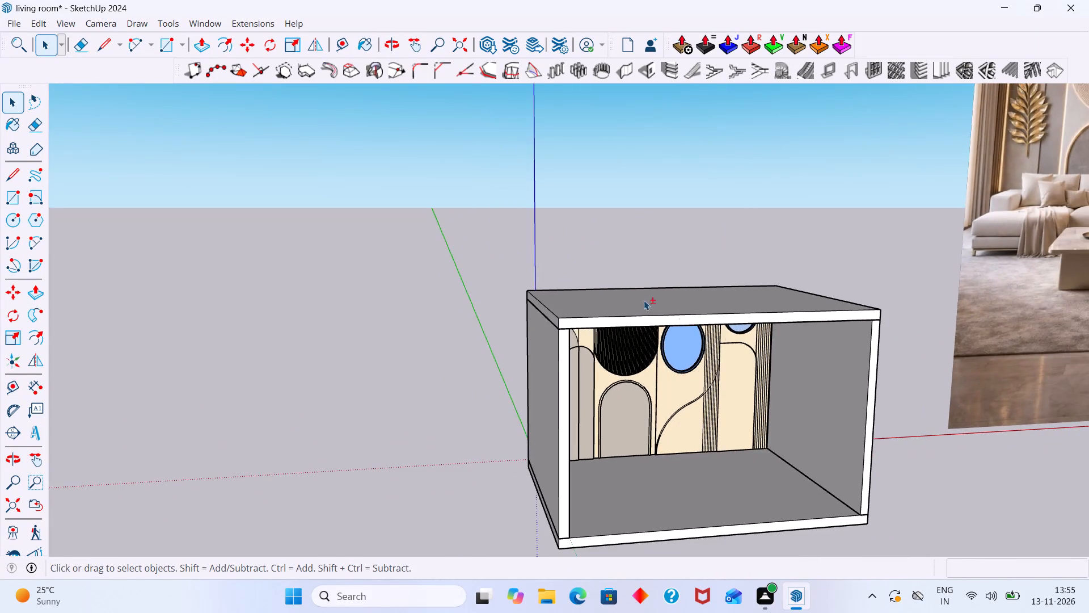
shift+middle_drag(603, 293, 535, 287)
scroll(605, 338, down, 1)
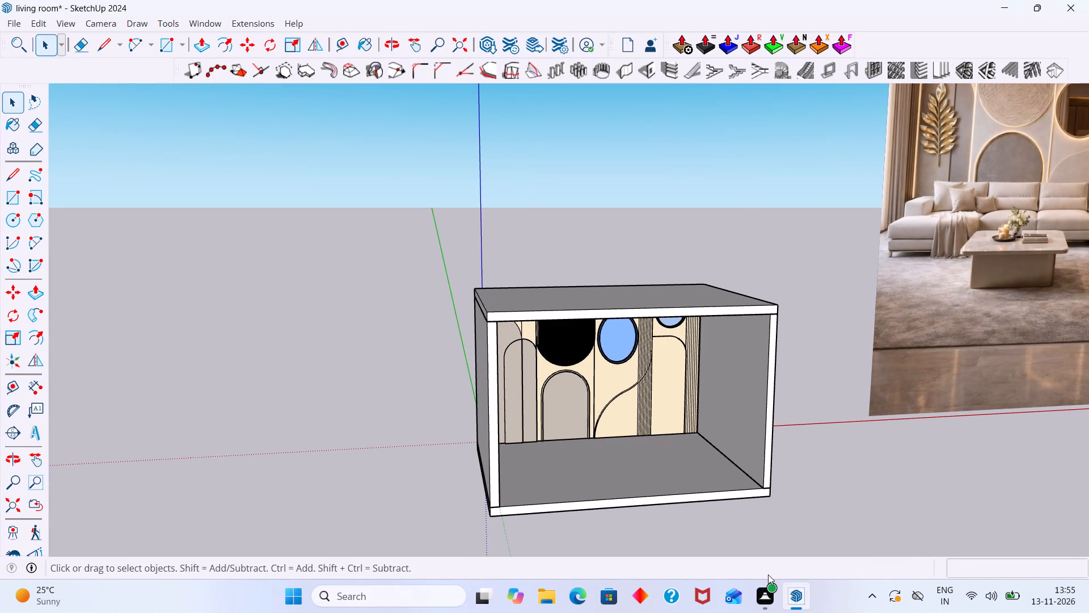
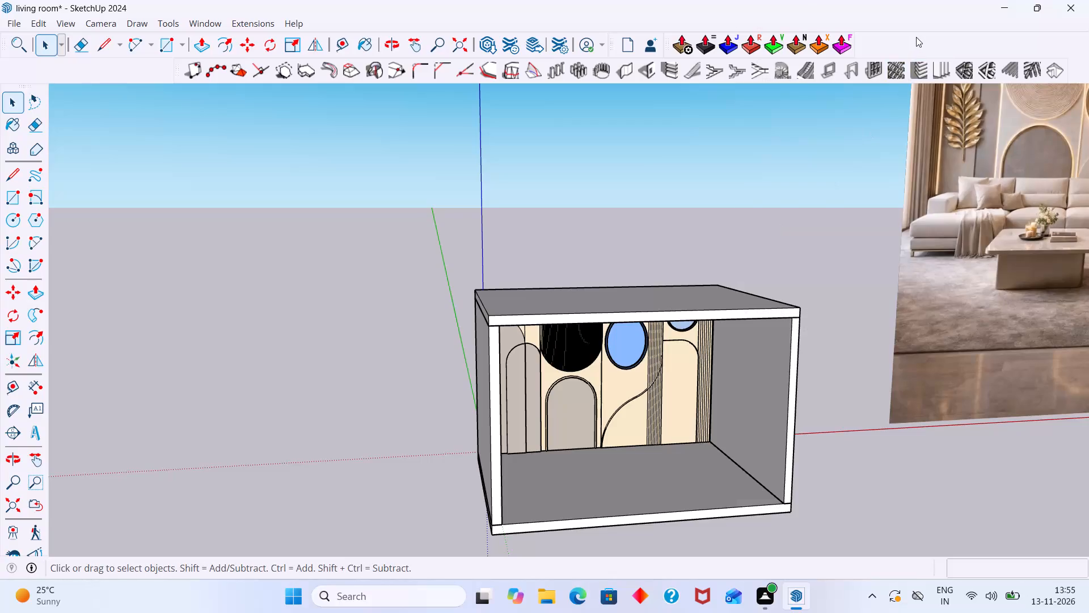
Run an interactive V-Ray render of the room, examine the feature wall's materials up close, and close the frame buffer.
click(951, 61)
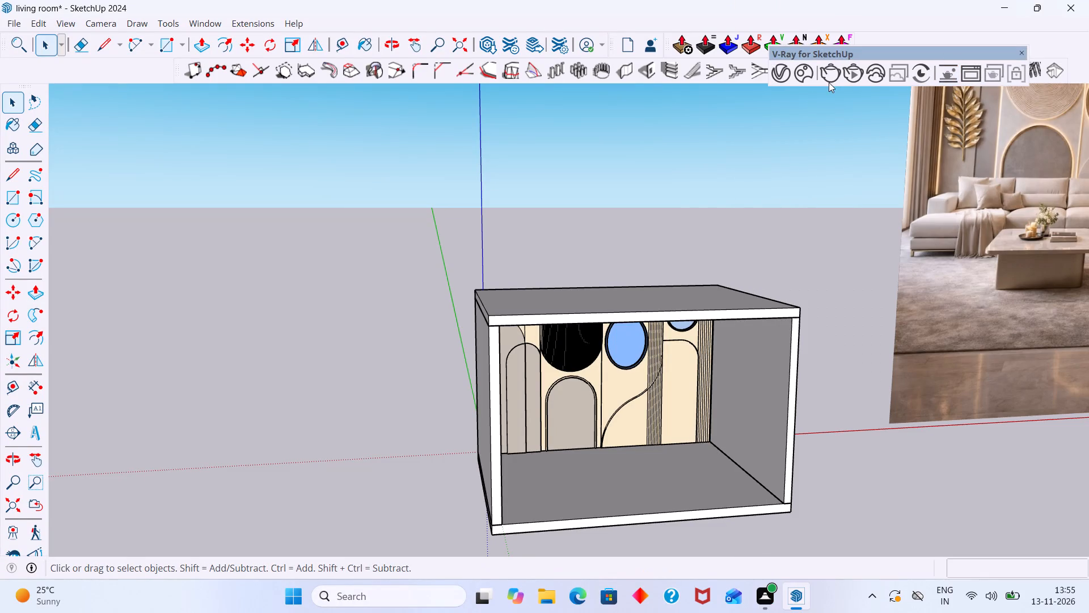
click(806, 78)
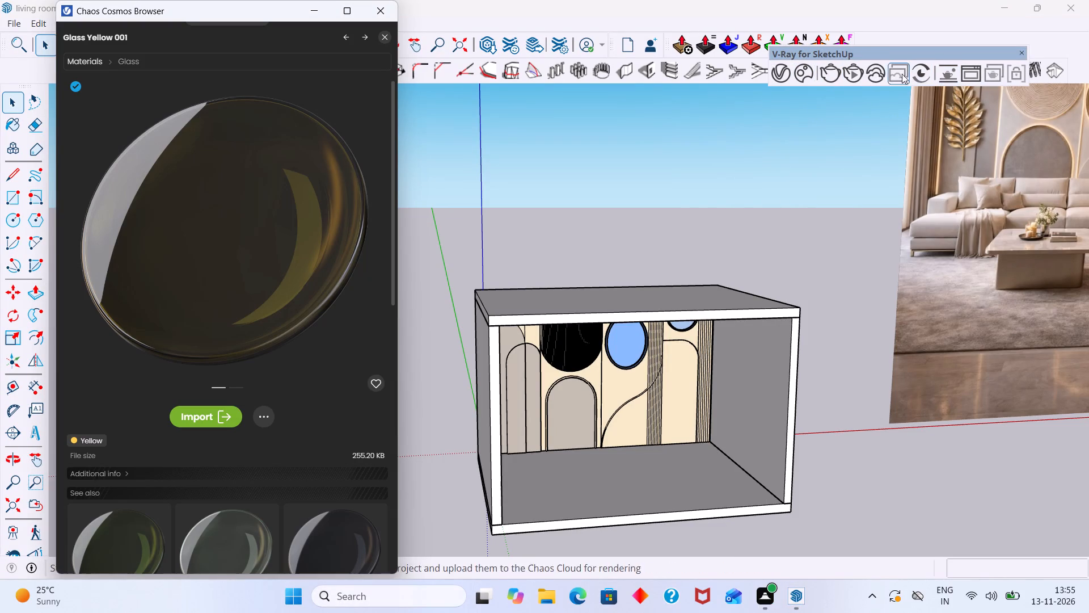
click(852, 79)
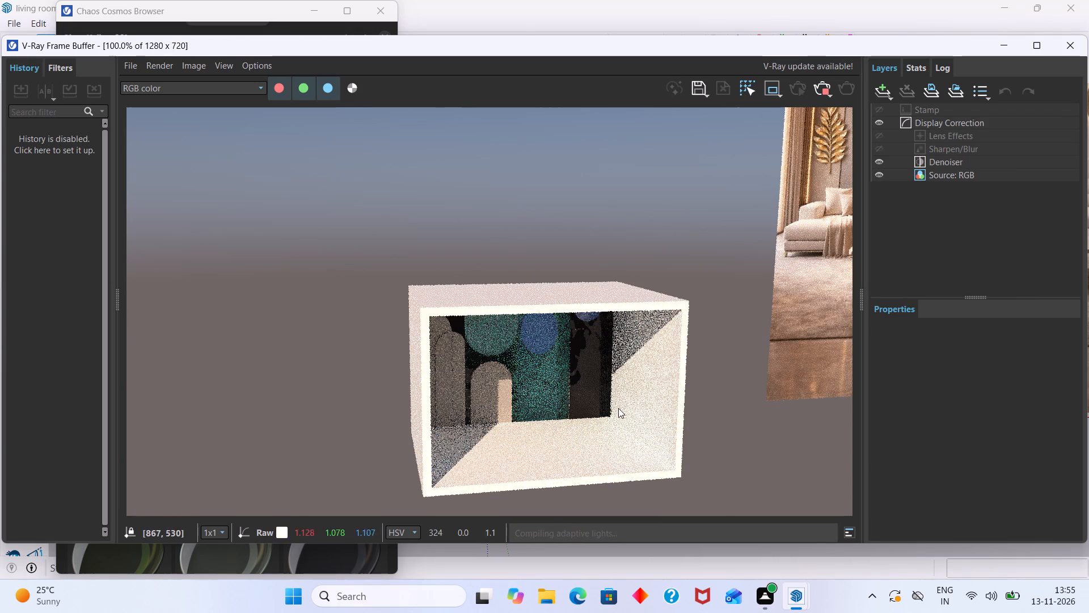
middle_drag(569, 398, 553, 380)
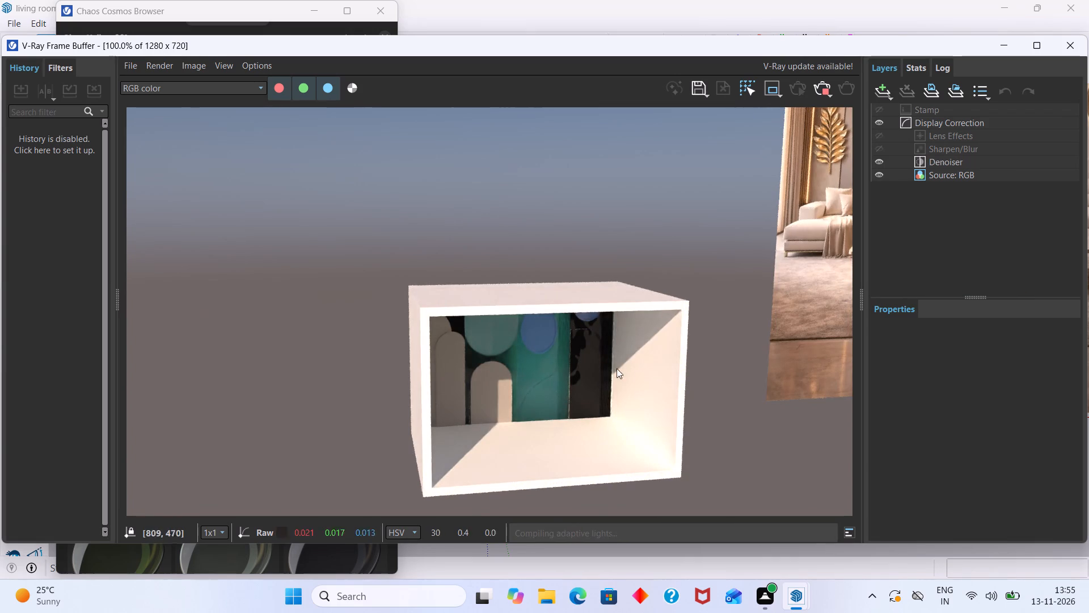
scroll(640, 356, down, 2)
scroll(558, 343, up, 4)
scroll(522, 338, down, 1)
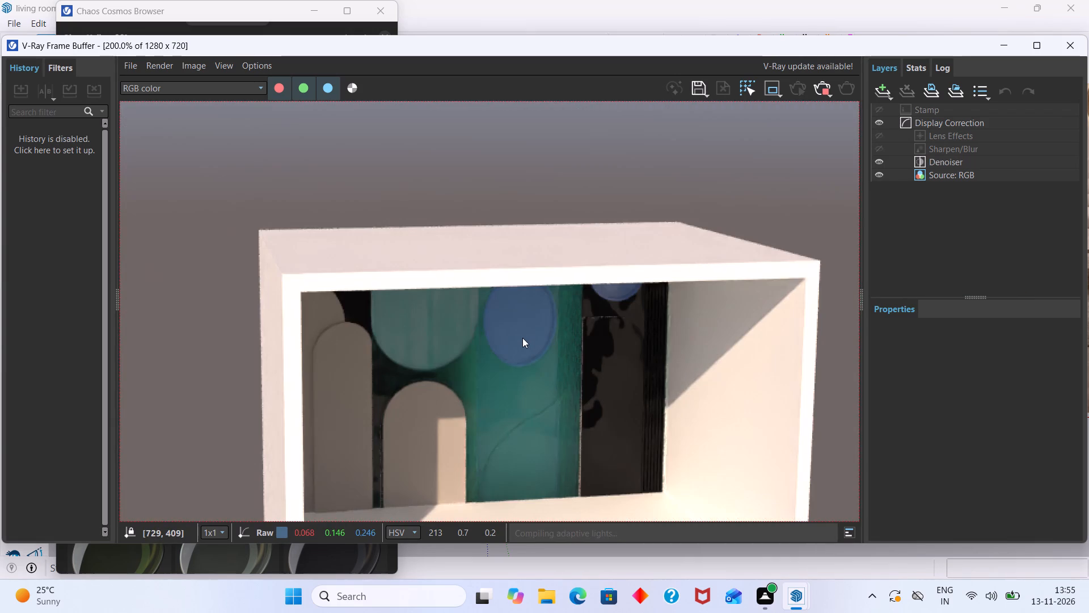
scroll(510, 347, down, 1)
middle_drag(507, 333, 507, 305)
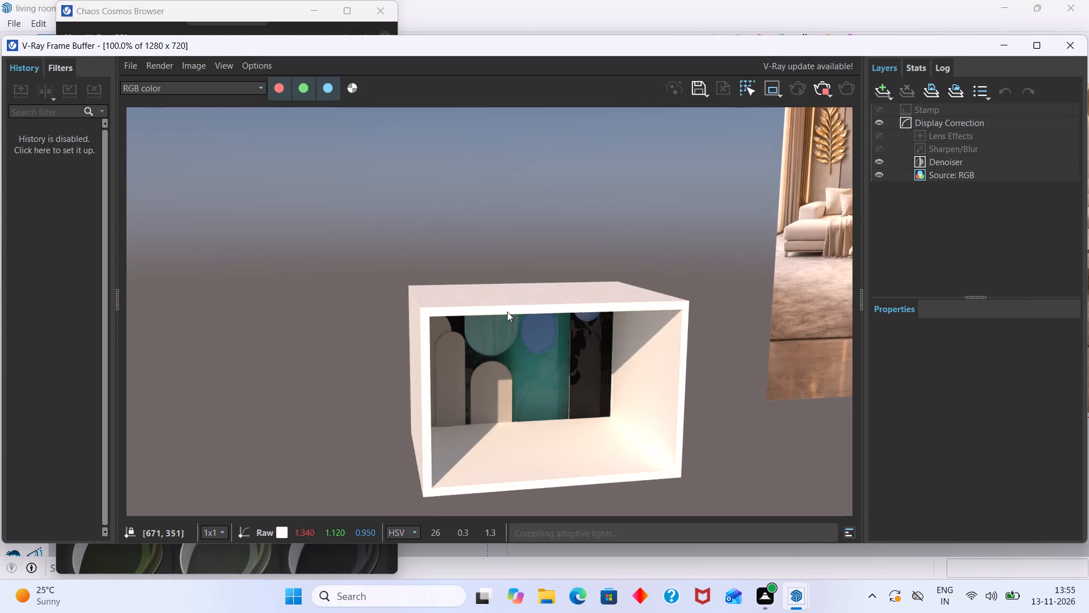
scroll(518, 329, down, 4)
drag(310, 49, 614, 68)
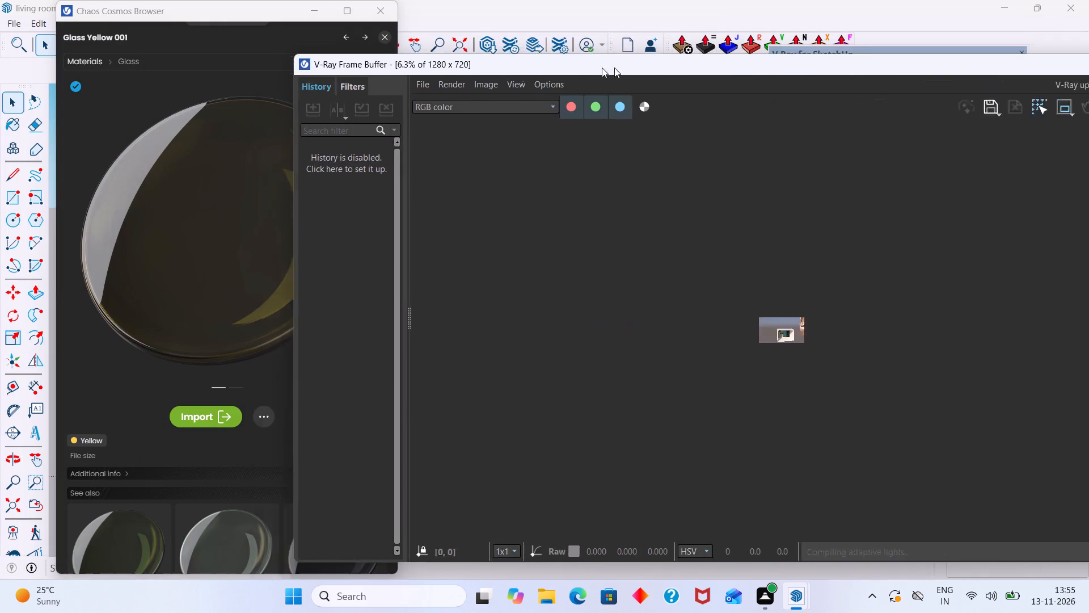
drag(614, 68, 720, 58)
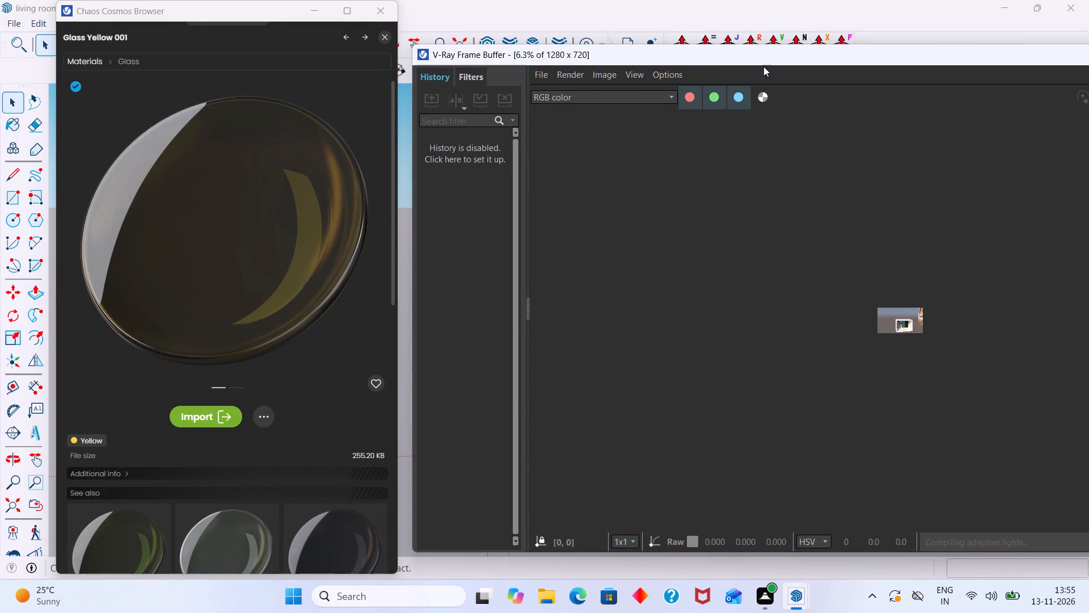
drag(766, 64, 444, 106)
click(915, 140)
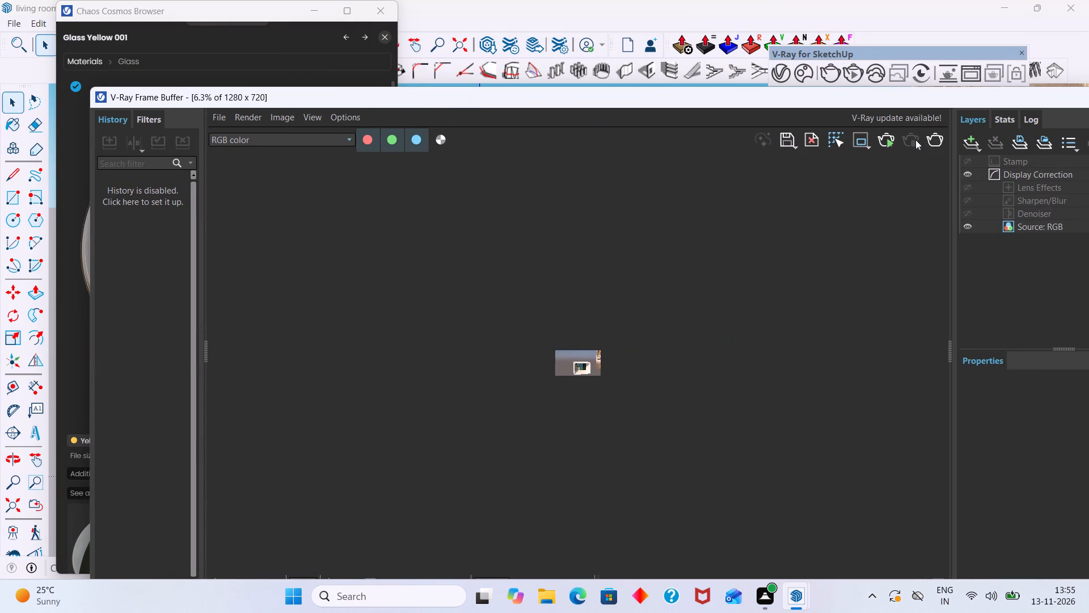
drag(1025, 98, 864, 98)
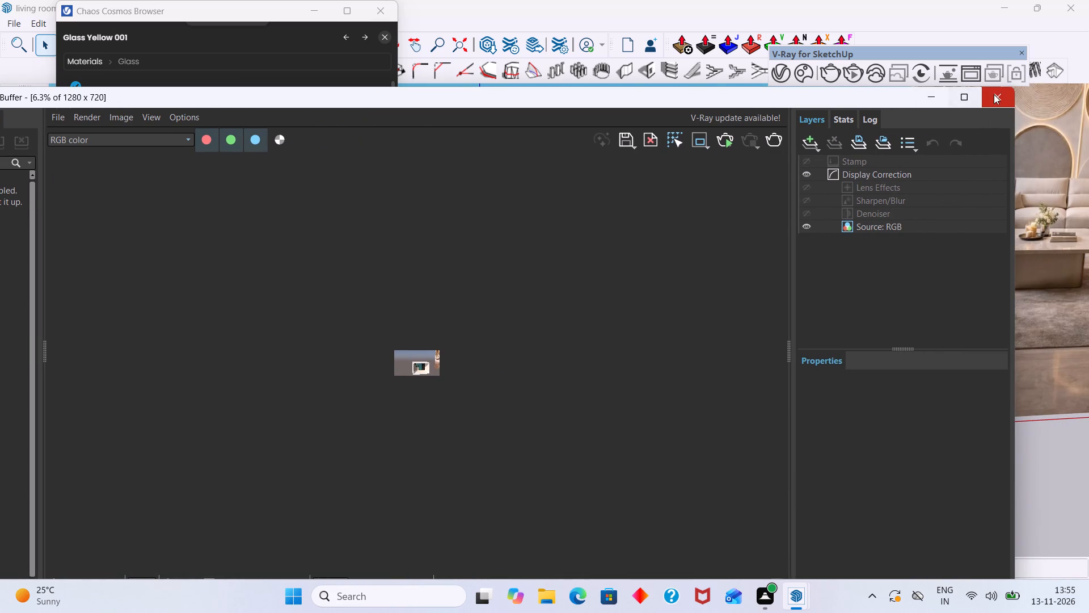
click(995, 93)
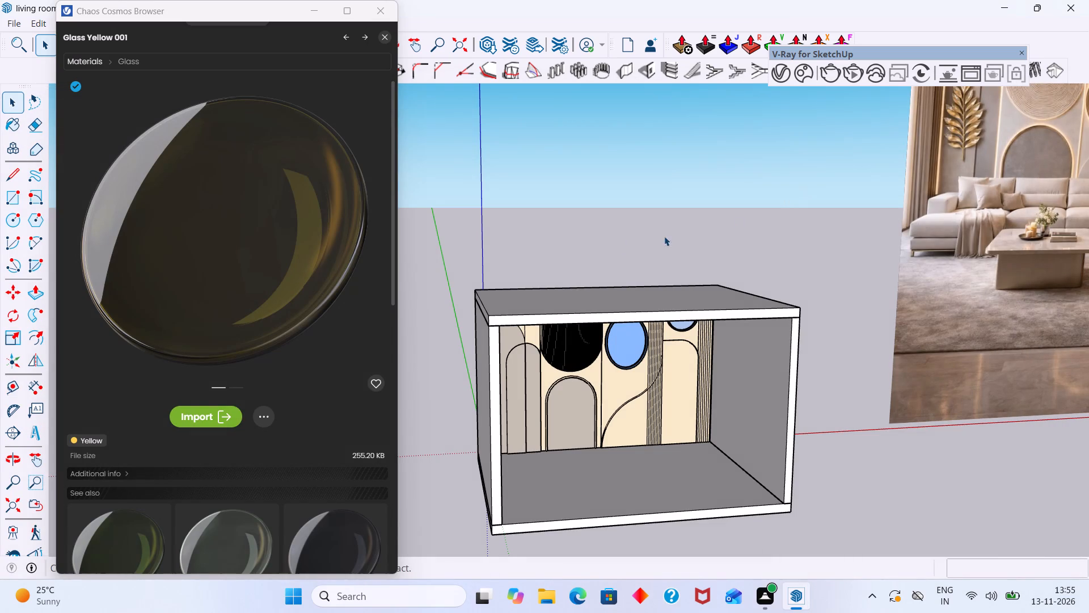
Open the nested group of the large round blue mirror on the feature wall and select its glass face.
click(386, 35)
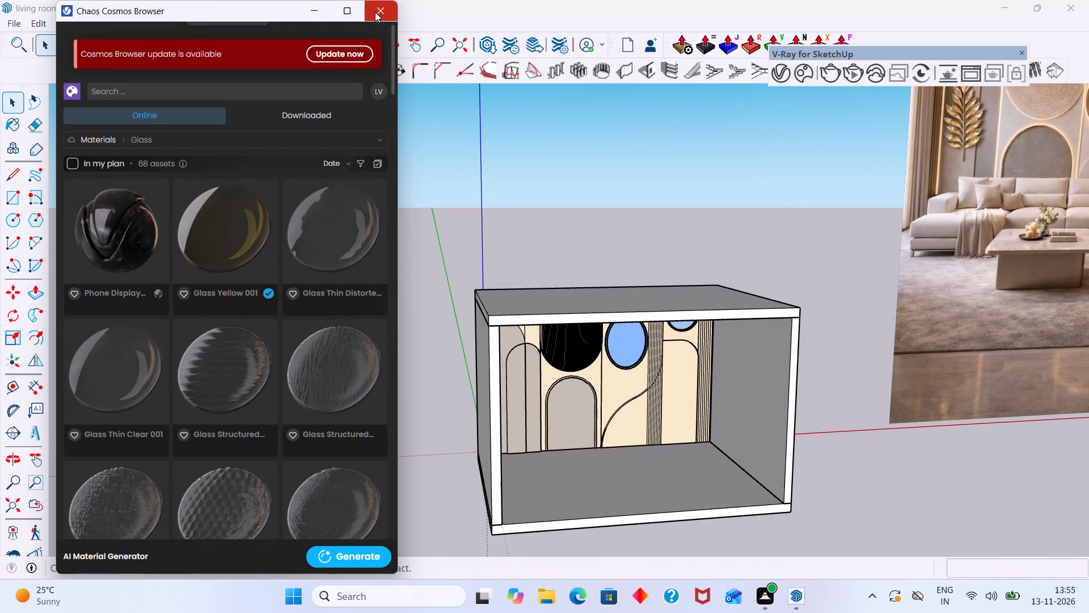
click(631, 349)
scroll(631, 348, up, 3)
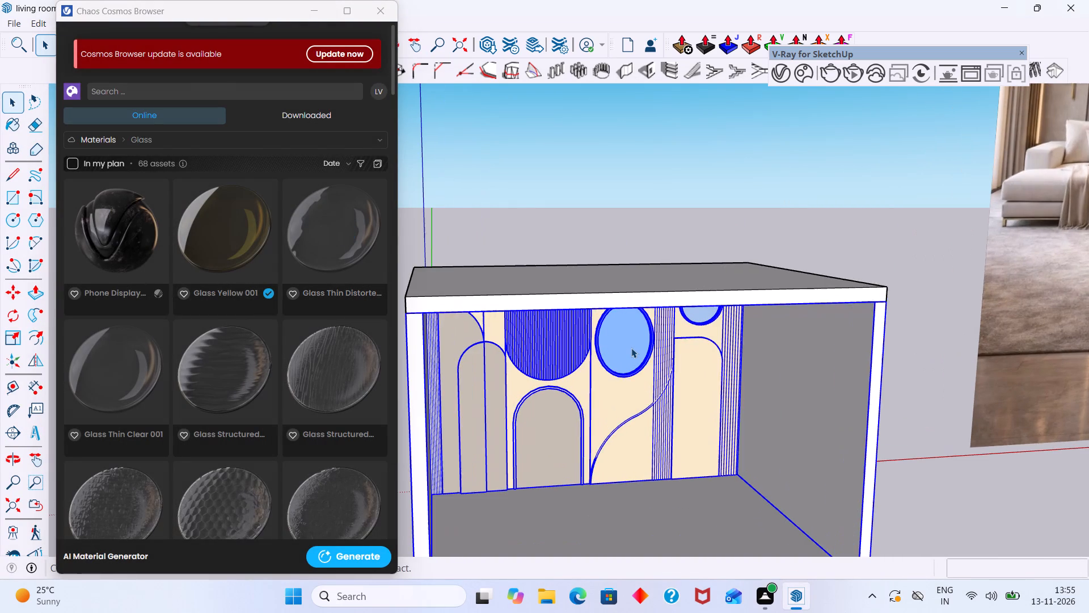
triple_click(631, 347)
click(631, 347)
scroll(631, 347, up, 2)
double_click(630, 347)
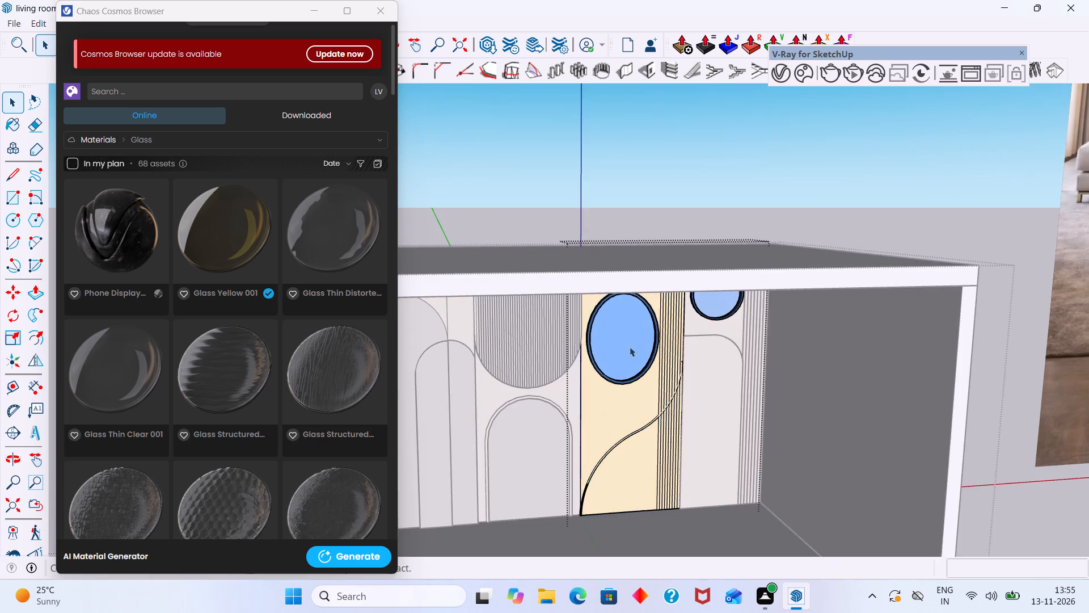
scroll(630, 347, up, 2)
click(630, 347)
triple_click(630, 347)
scroll(630, 347, up, 2)
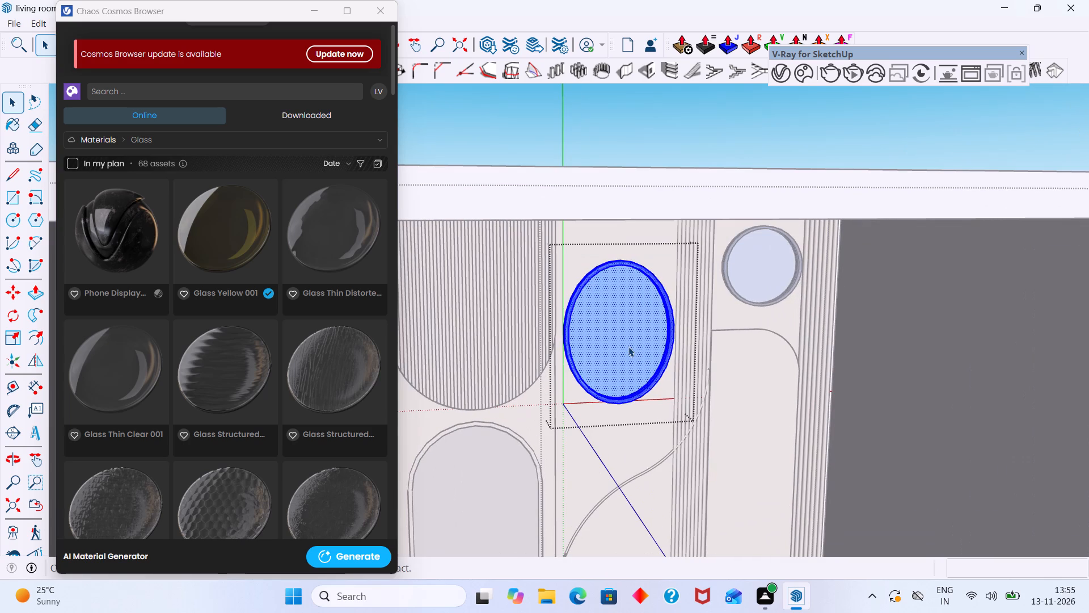
click(628, 347)
scroll(589, 348, up, 6)
middle_drag(589, 351, 548, 351)
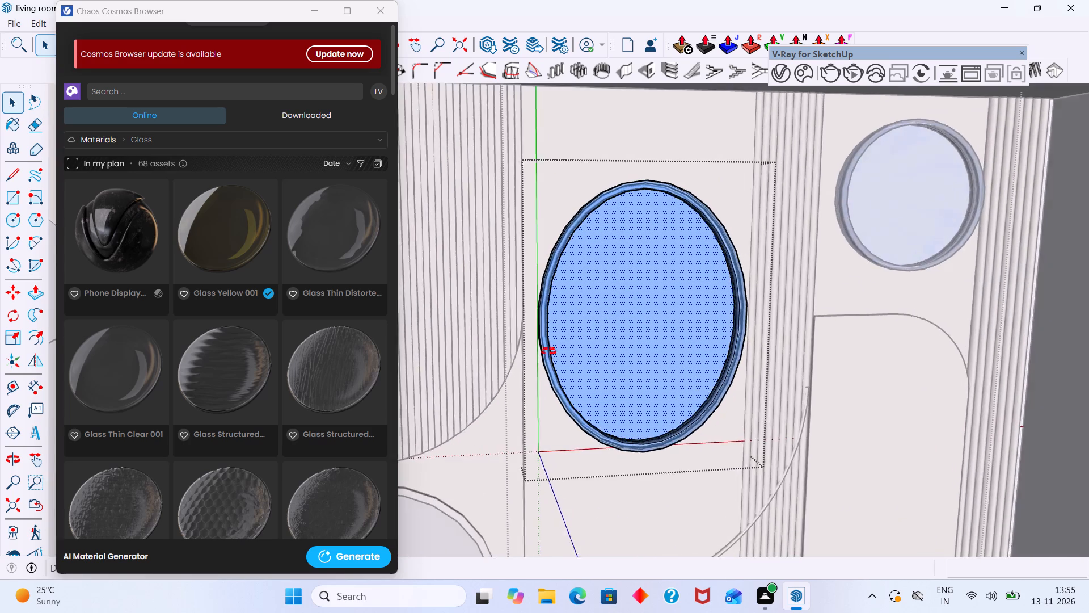
middle_drag(548, 351, 460, 351)
scroll(526, 367, up, 2)
click(533, 367)
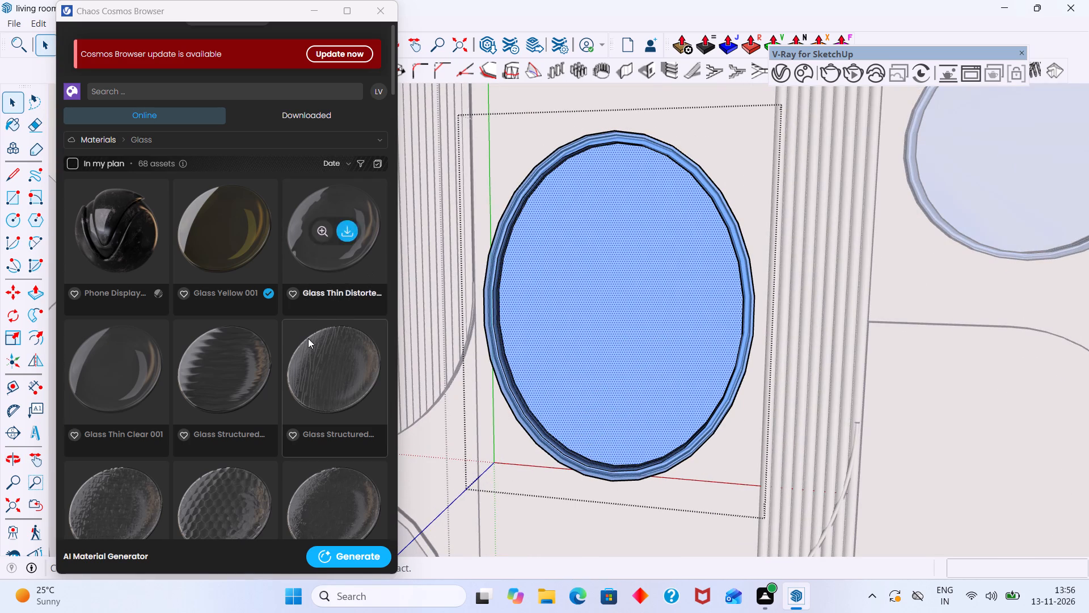
Download Glass Red 001 from the Chaos Cosmos glass materials and import it into the model.
scroll(297, 354, down, 5)
scroll(268, 401, down, 8)
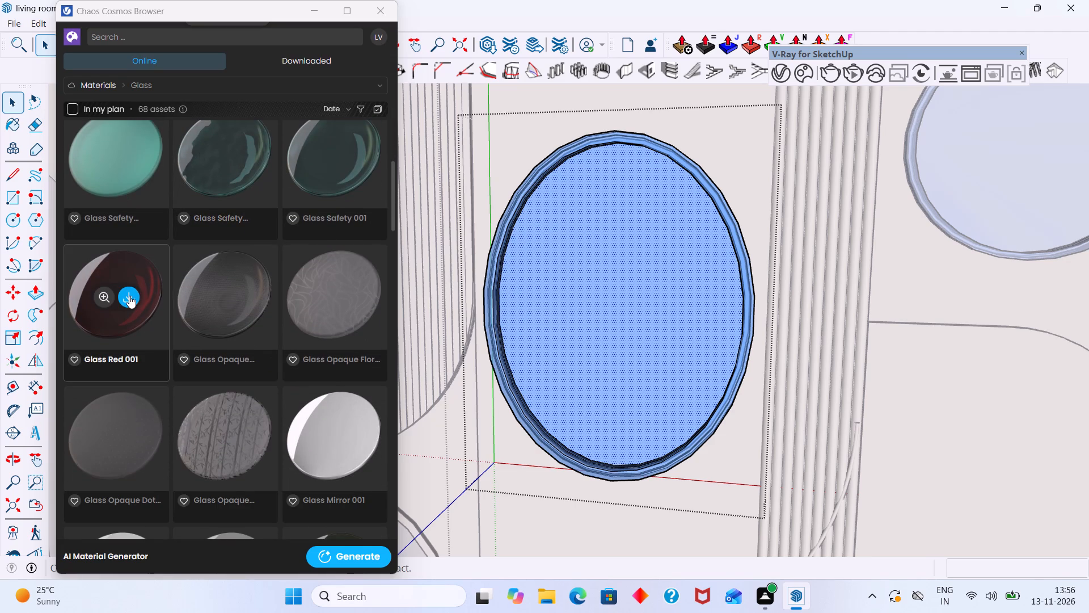
click(129, 296)
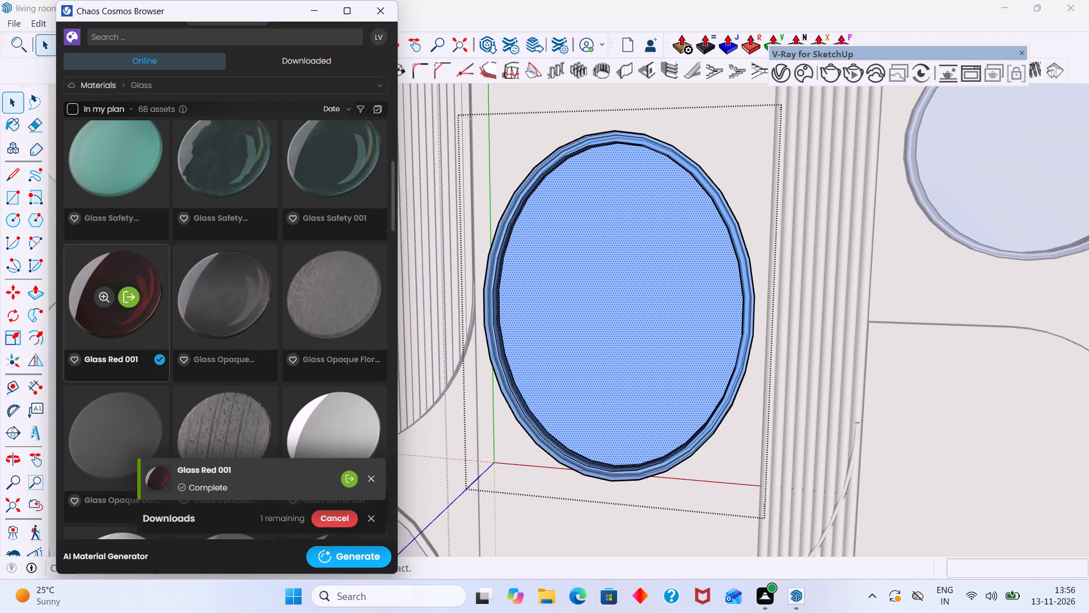
click(349, 481)
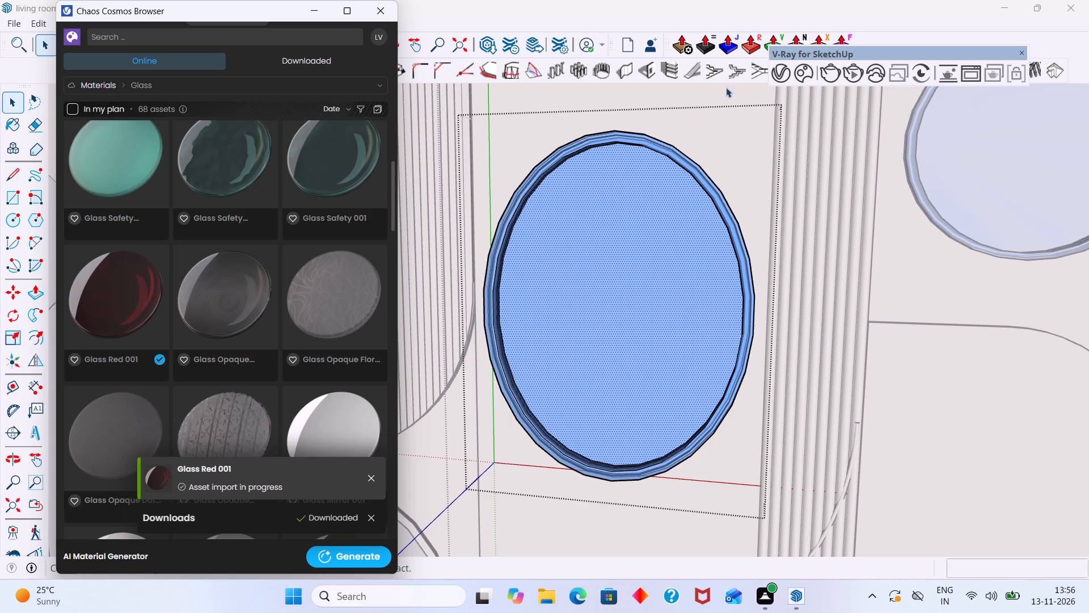
Apply the Glass Red 001 material to the selected mirror face and close the V-Ray Asset Editor.
click(786, 72)
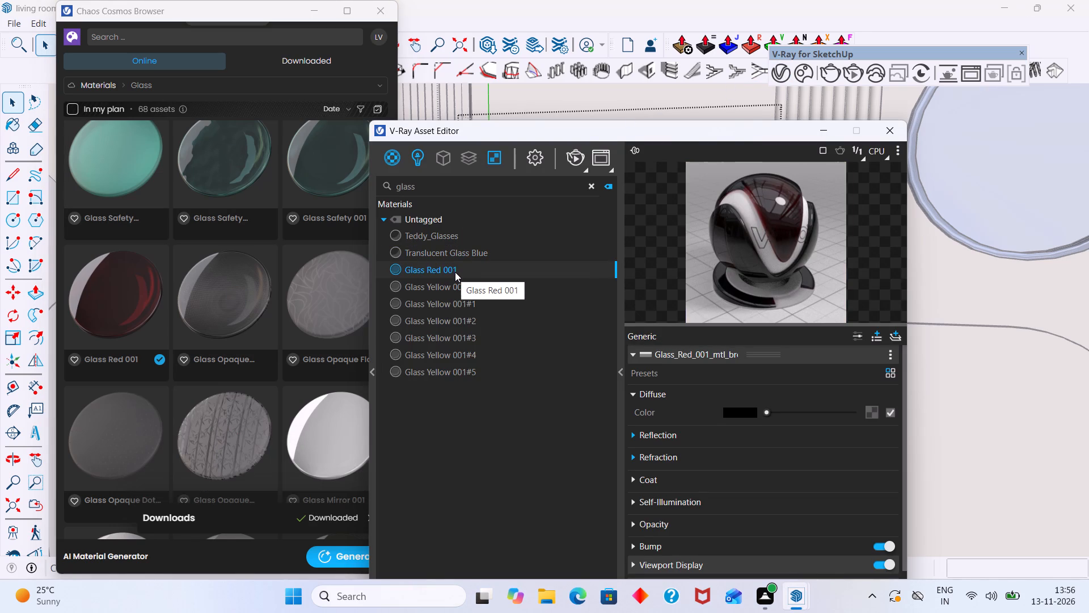
right_click(455, 272)
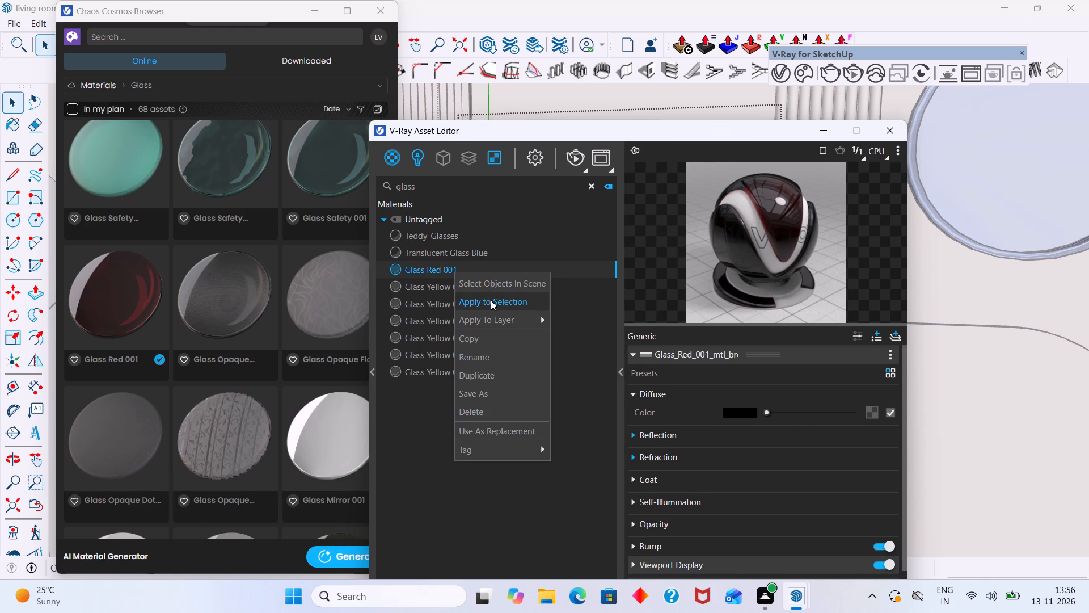
click(491, 300)
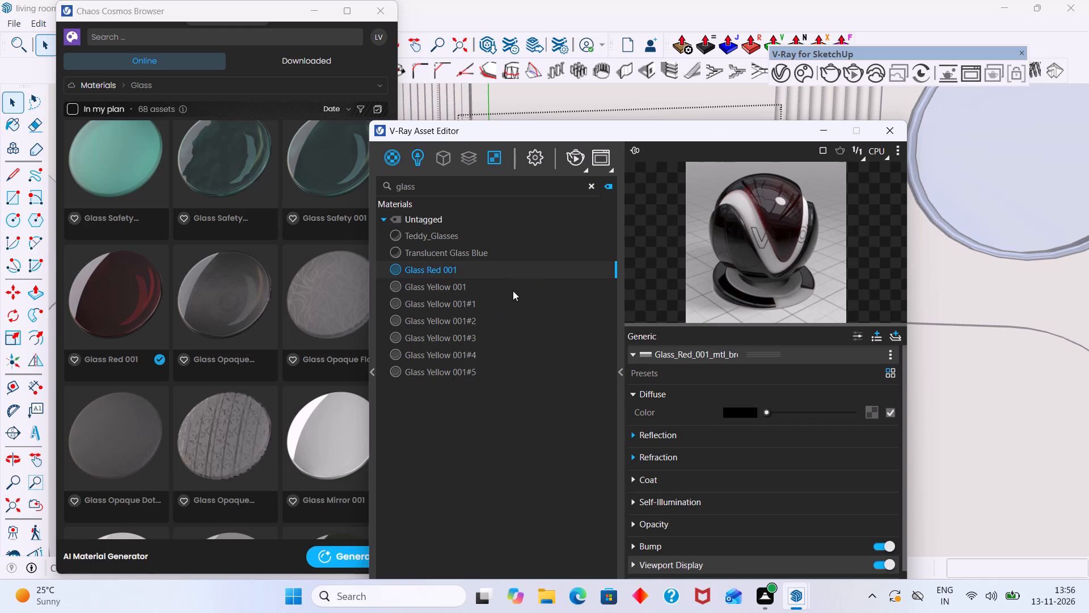
click(582, 104)
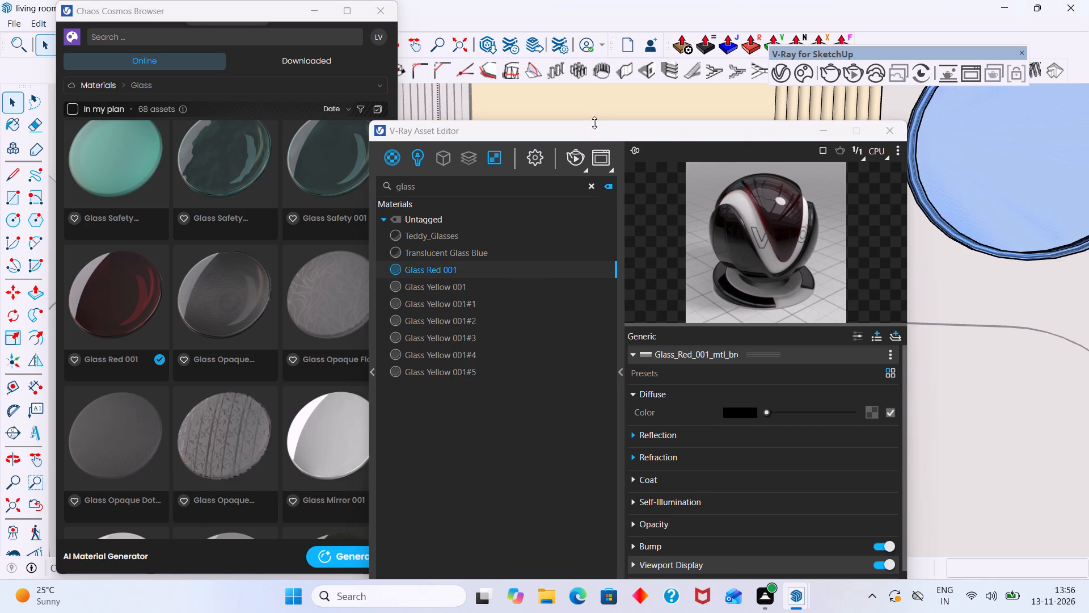
click(888, 129)
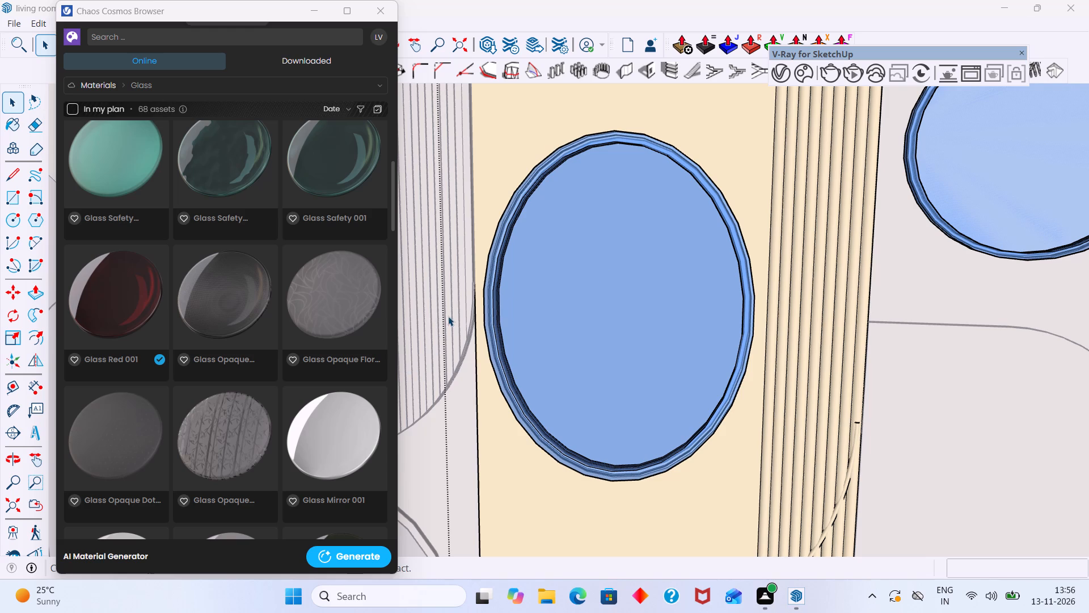
Reselect the round mirror's glass face inside its group and open Glass Red 001 in the V-Ray Asset Editor.
click(538, 310)
double_click(554, 308)
click(575, 324)
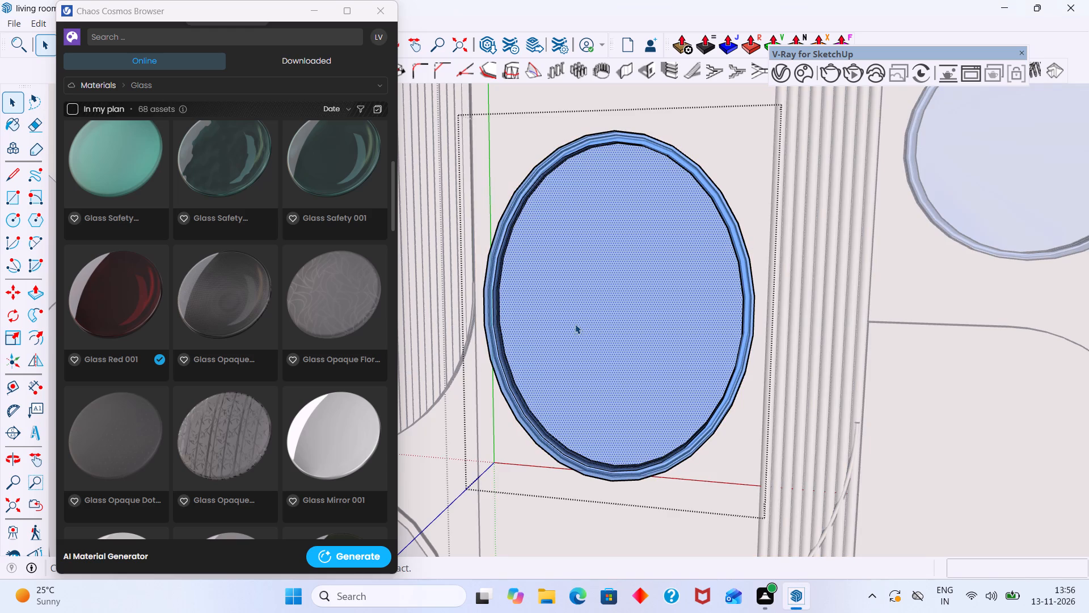
click(781, 78)
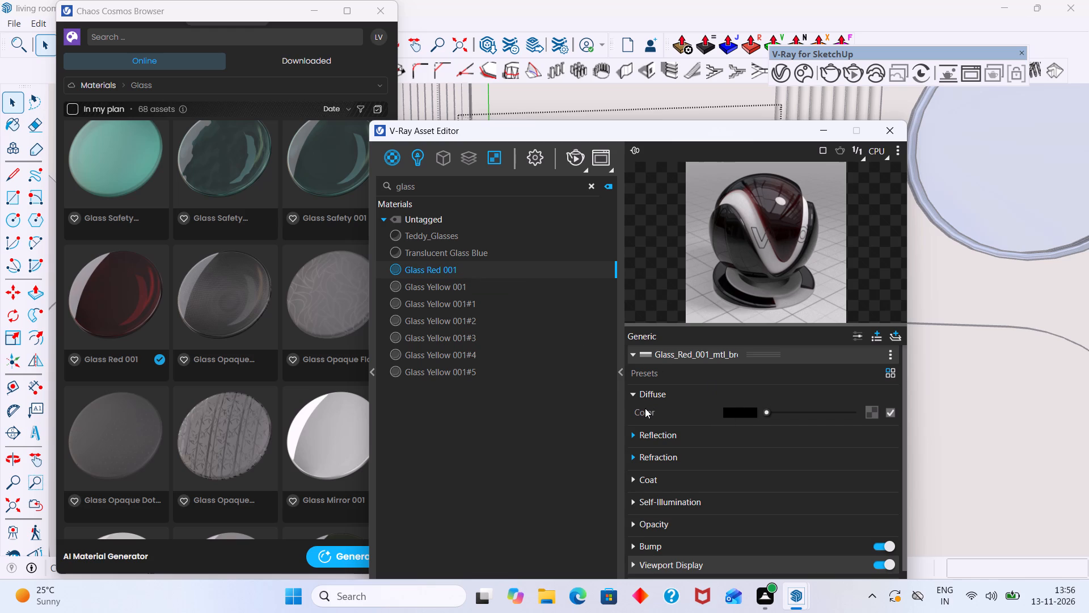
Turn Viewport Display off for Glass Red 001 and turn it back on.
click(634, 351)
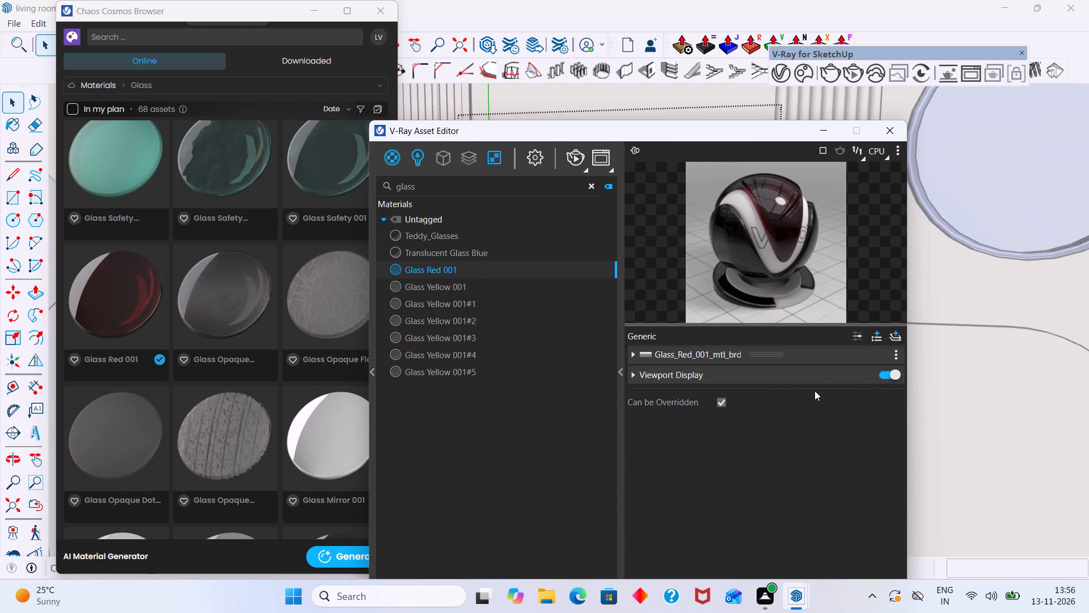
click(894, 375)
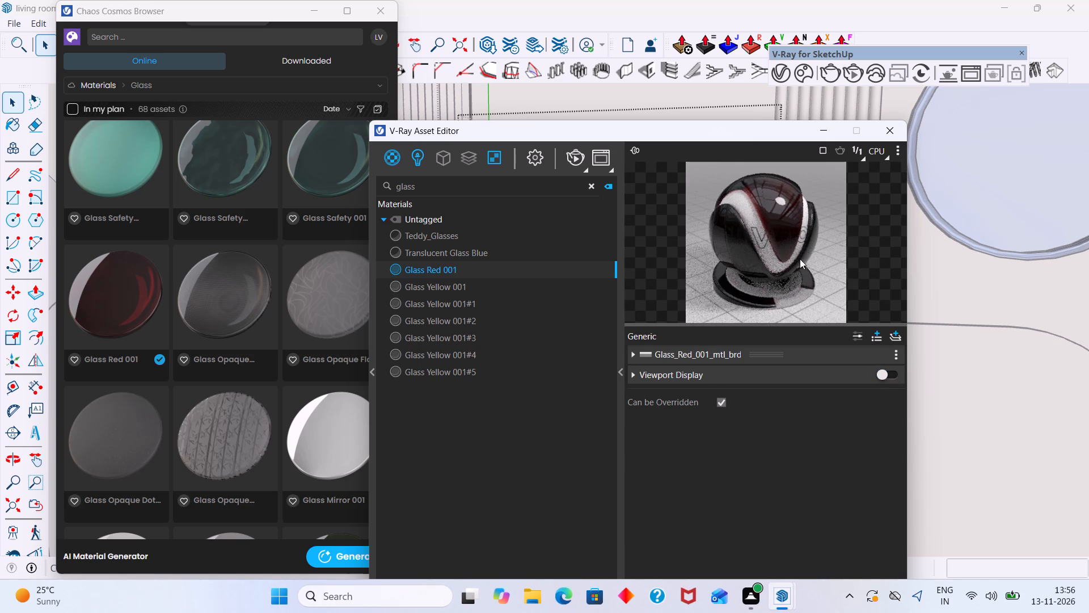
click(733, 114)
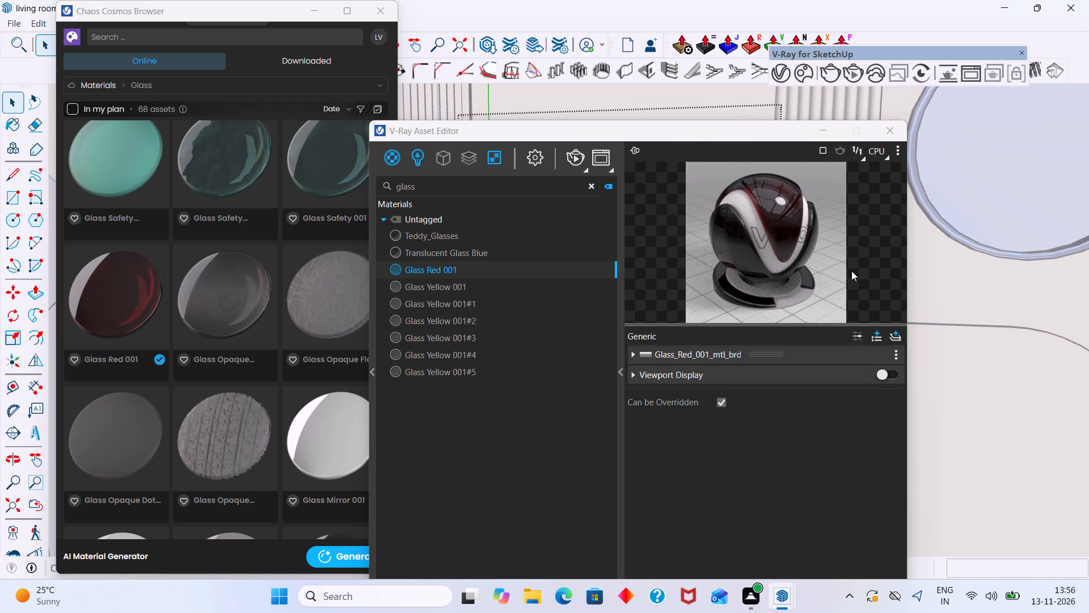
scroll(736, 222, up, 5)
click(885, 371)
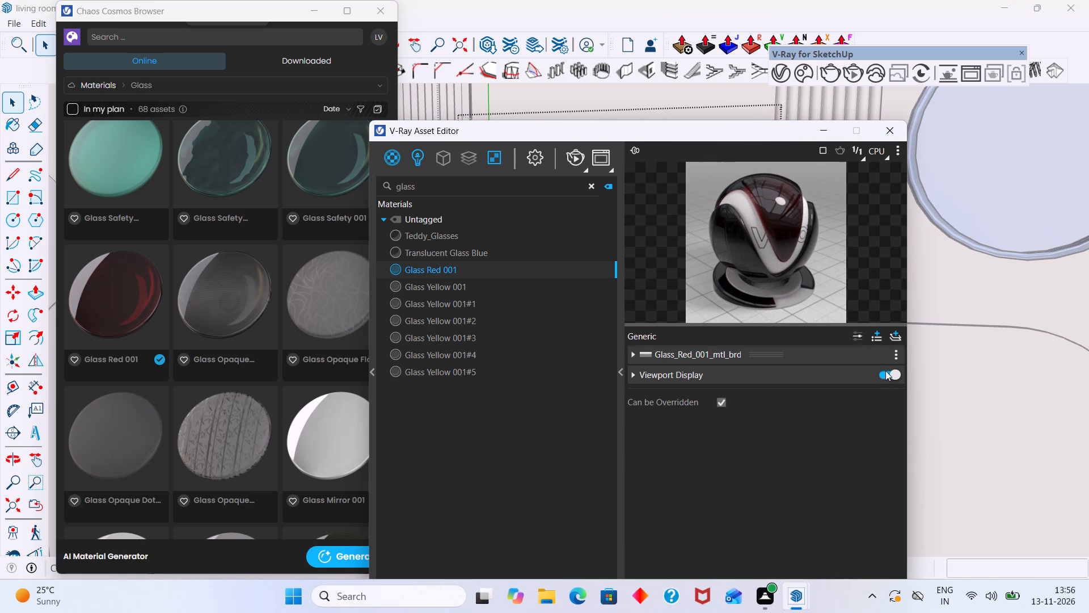
Set the diffuse color of Glass Red 001 to a muted pink, R 0.691, G 0.436, B 0.436.
click(621, 371)
click(621, 367)
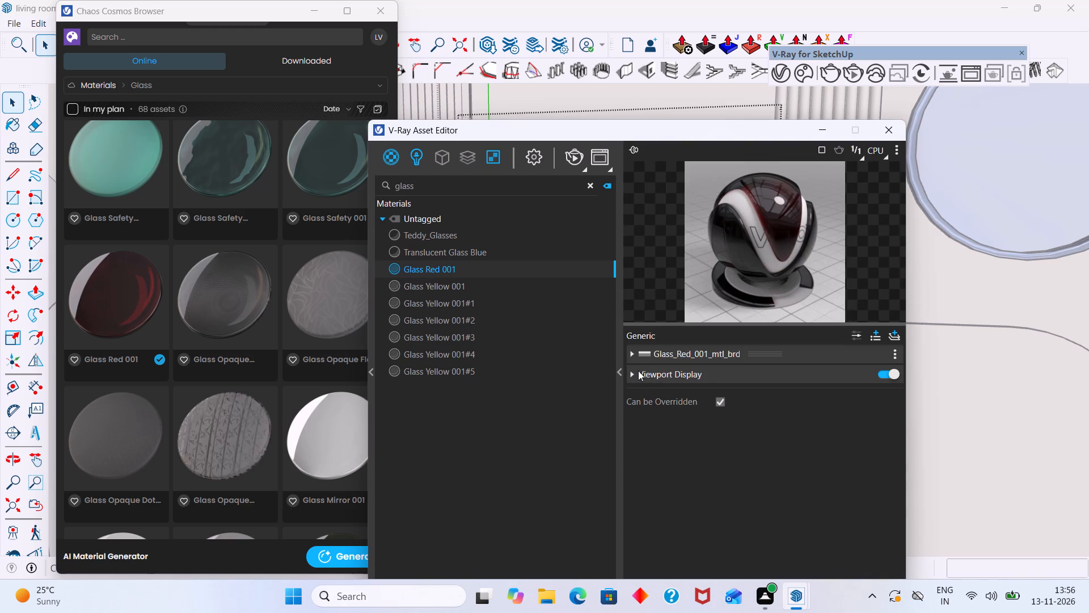
click(634, 373)
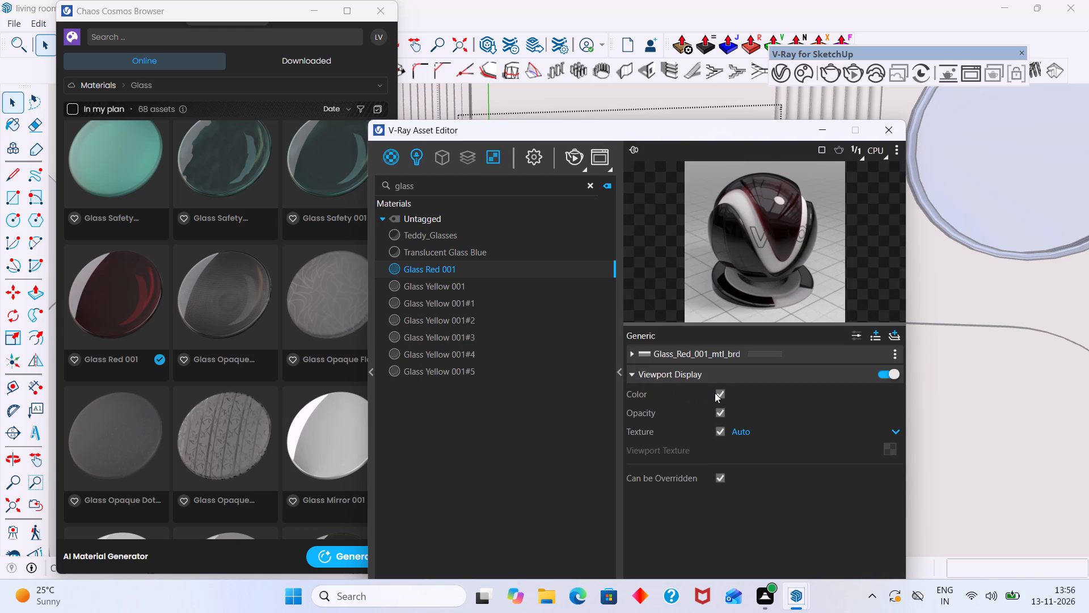
click(633, 356)
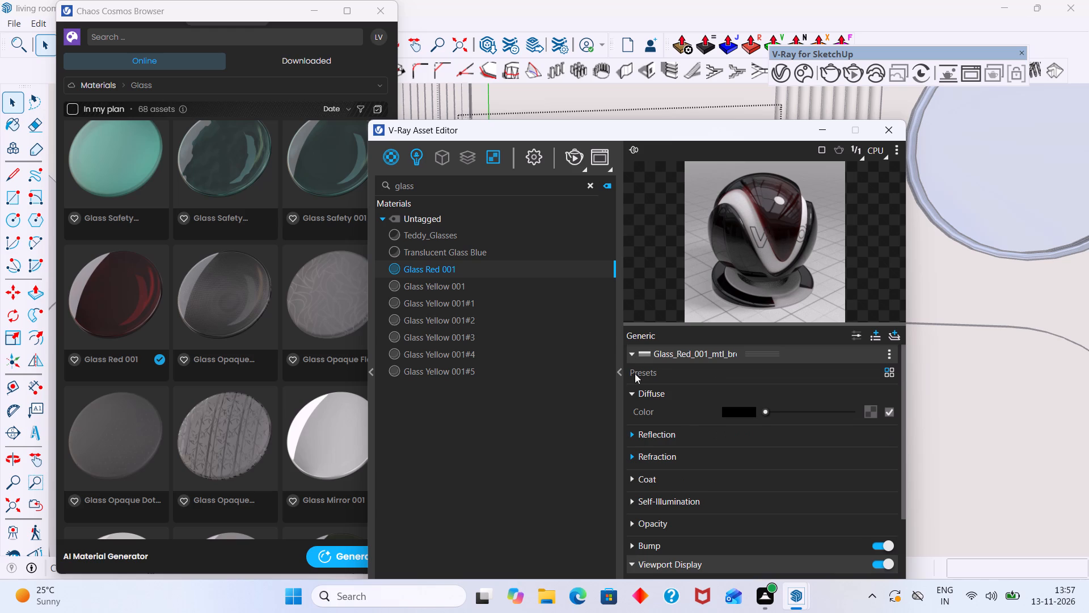
click(748, 413)
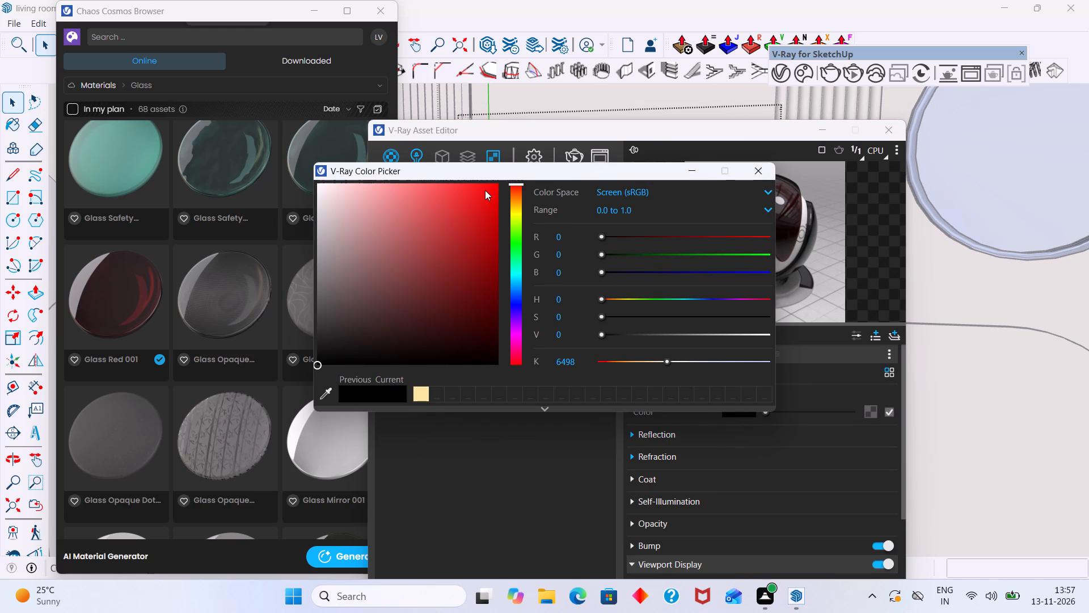
click(485, 190)
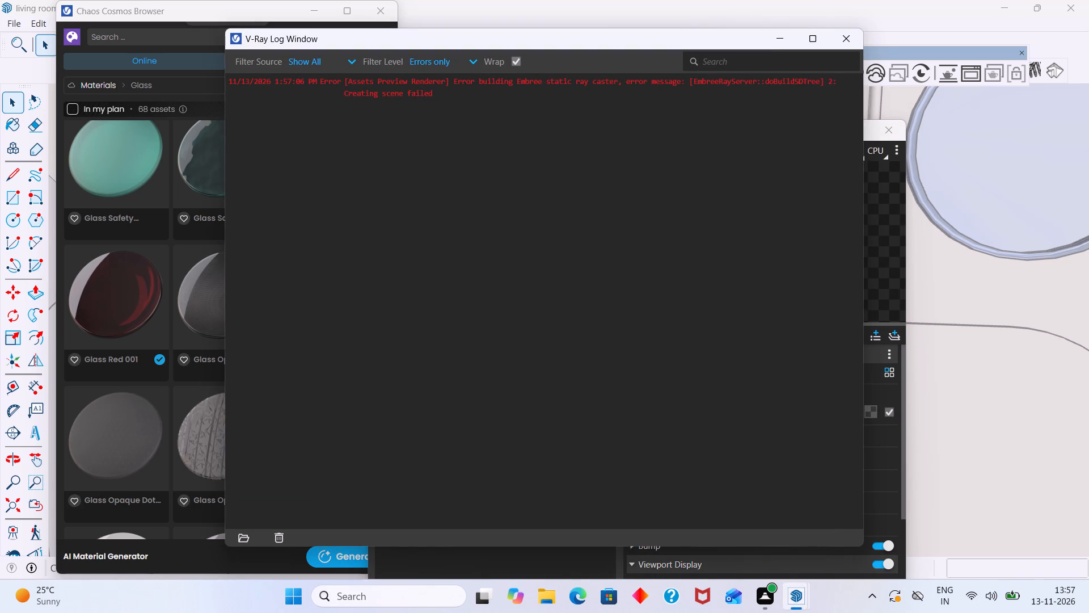
click(845, 41)
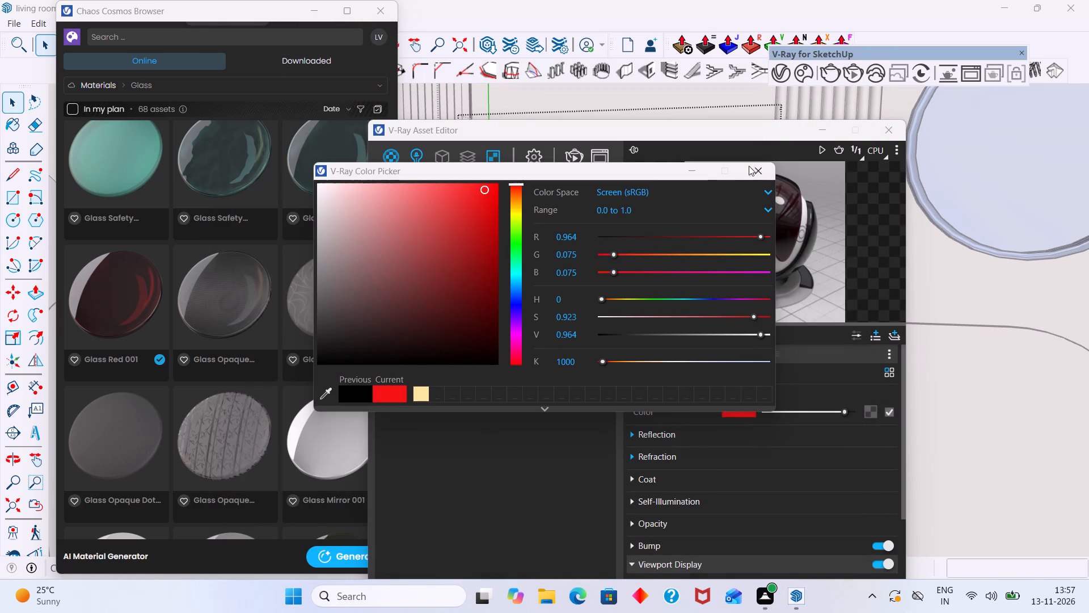
click(412, 241)
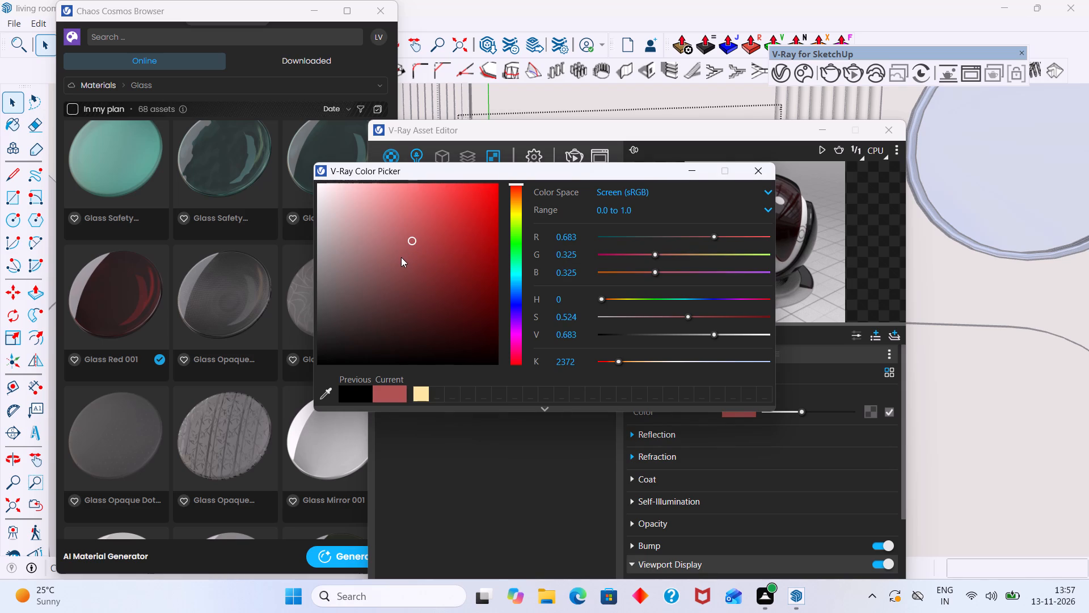
click(399, 258)
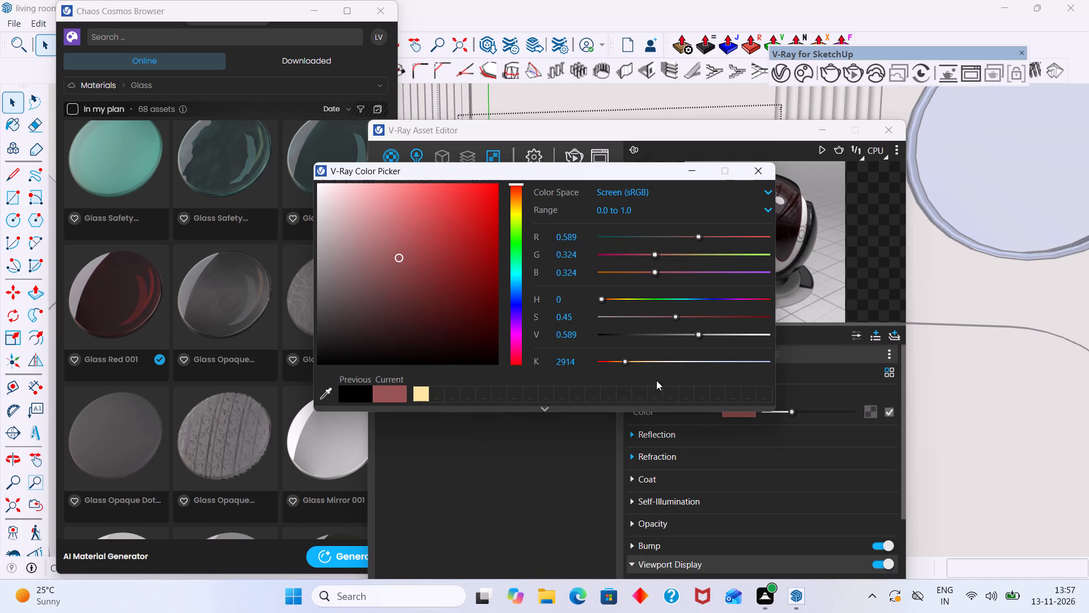
scroll(572, 344, down, 3)
right_click(481, 274)
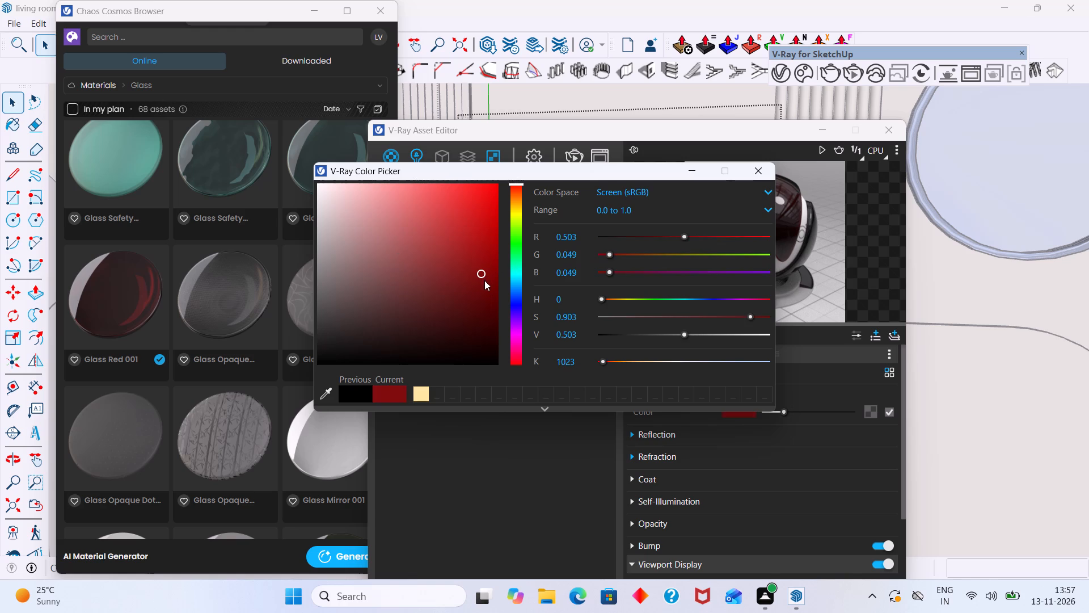
click(424, 297)
click(406, 296)
click(389, 281)
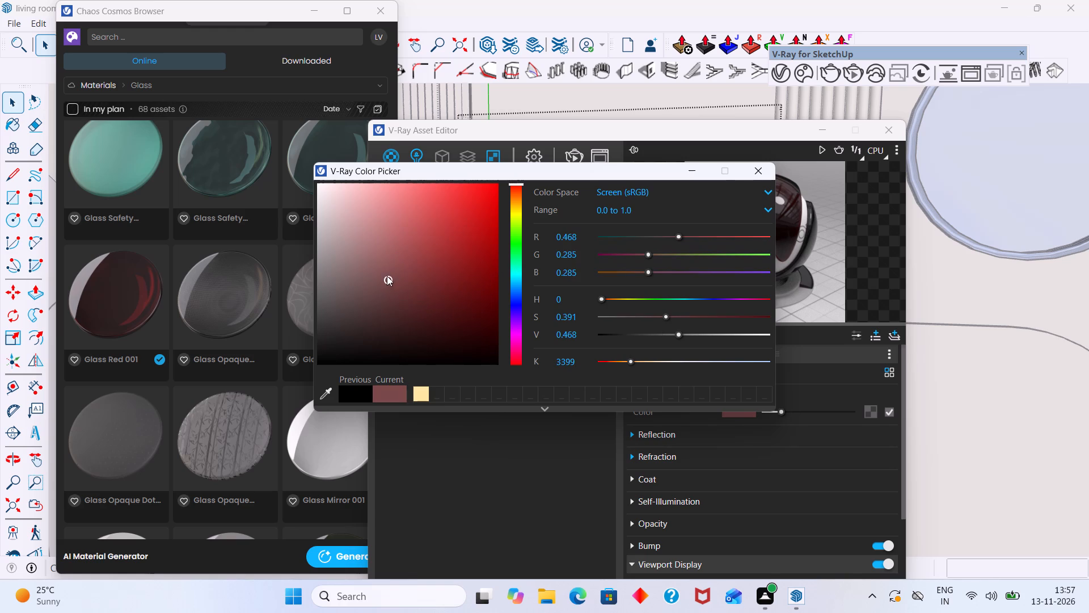
click(383, 262)
click(384, 240)
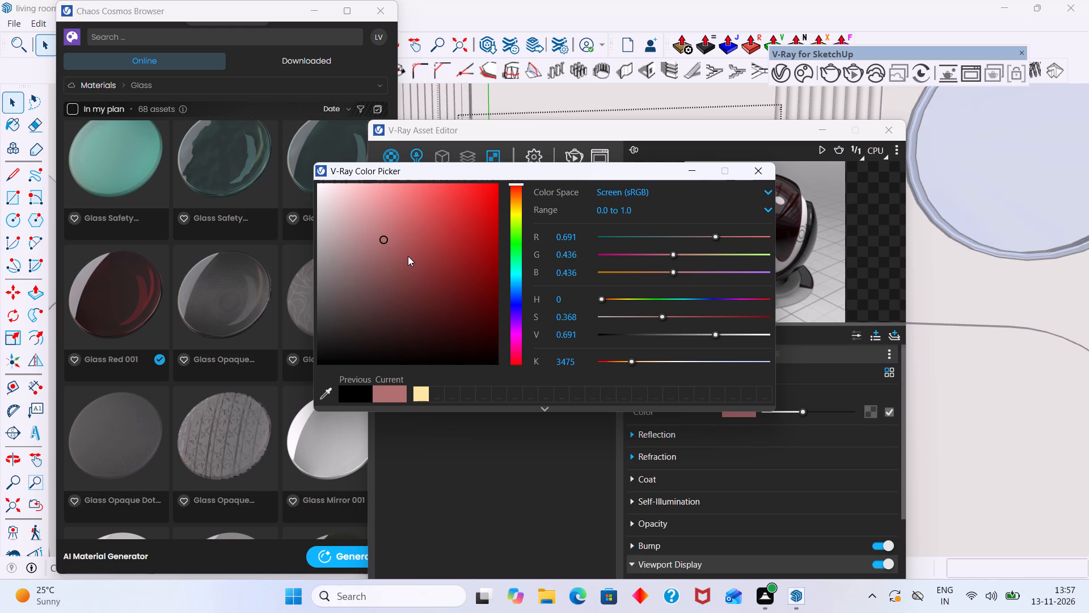
click(759, 174)
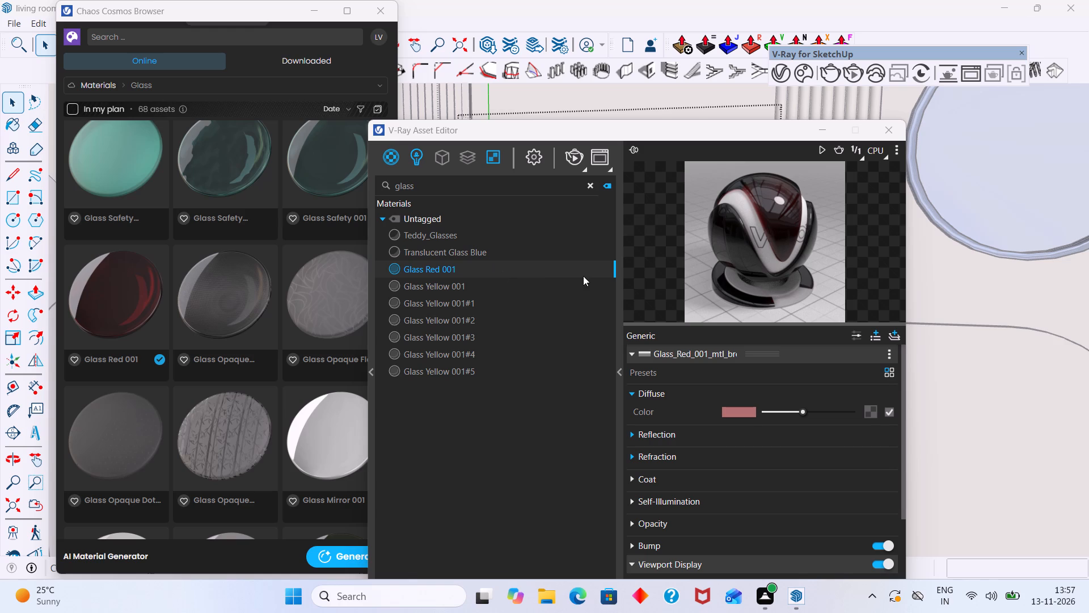
Examine the Refraction settings of Glass Red 001 and close the V-Ray Asset Editor.
click(612, 270)
right_click(612, 269)
right_click(612, 269)
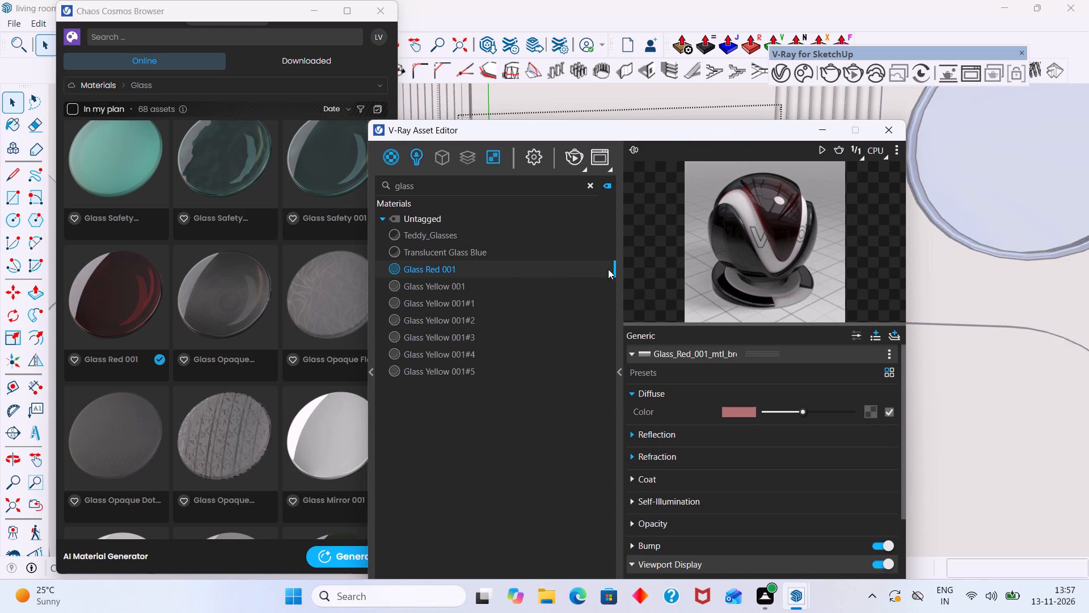
right_click(605, 267)
click(656, 463)
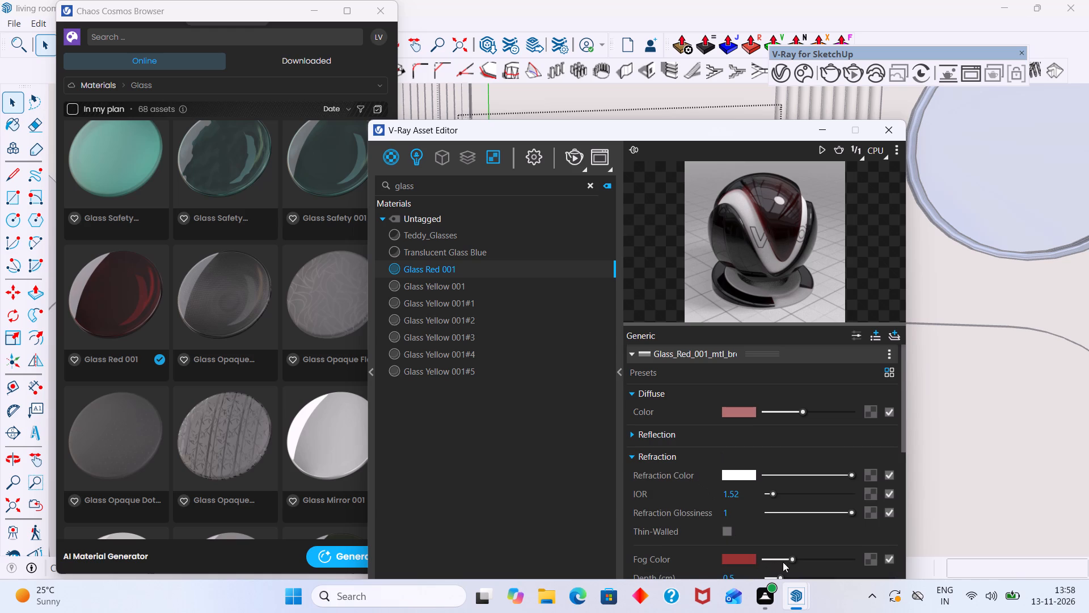
scroll(730, 505, down, 2)
scroll(735, 497, up, 1)
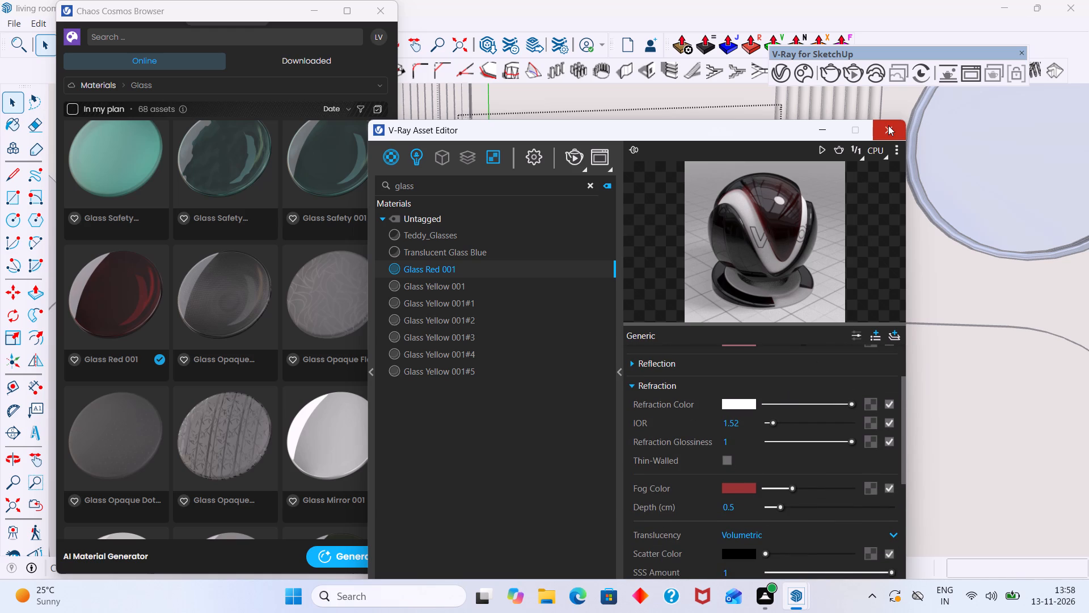
click(888, 125)
Step out of the round mirror's group and close the Chaos Cosmos Browser.
scroll(676, 192, down, 20)
scroll(676, 192, down, 5)
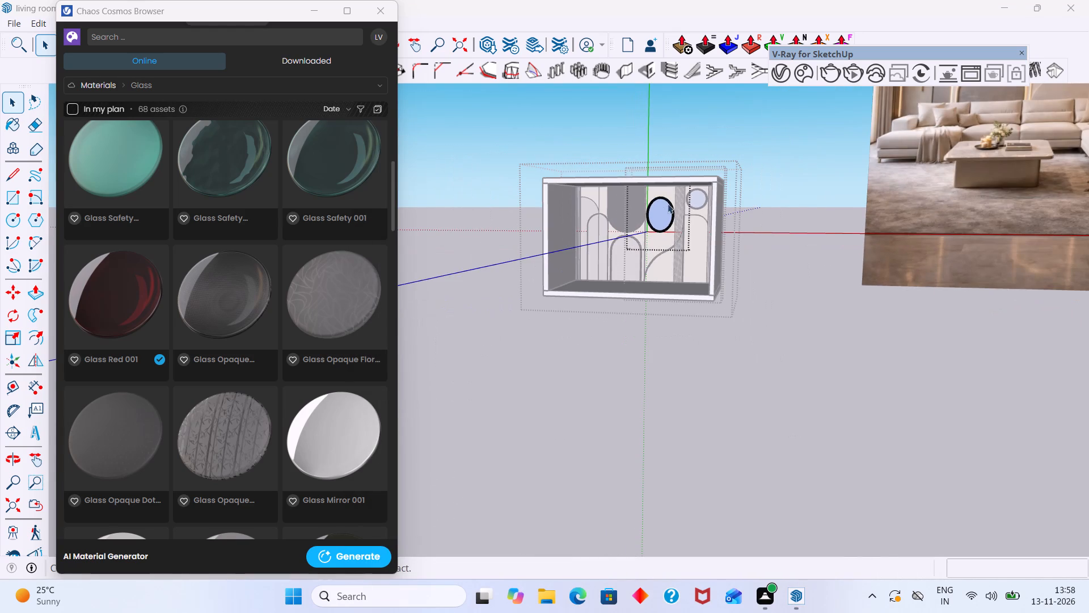
click(762, 160)
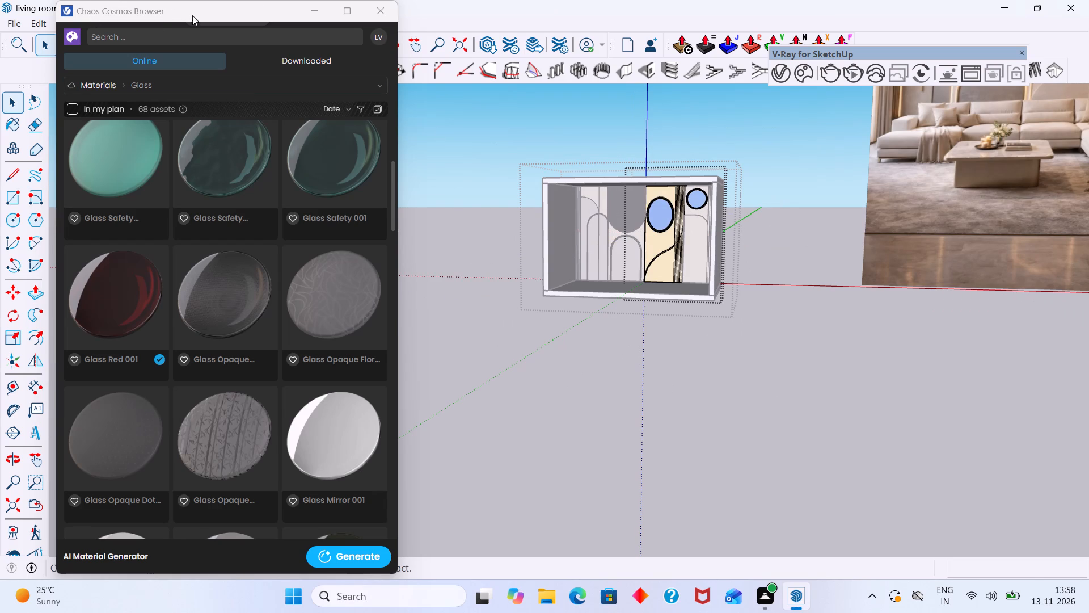
click(380, 10)
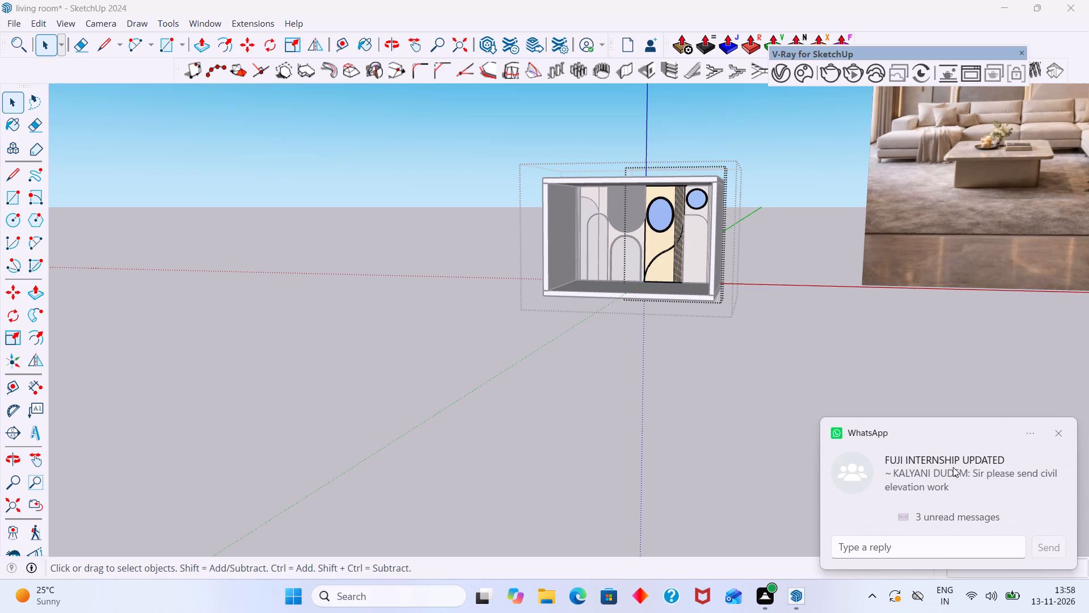
click(959, 397)
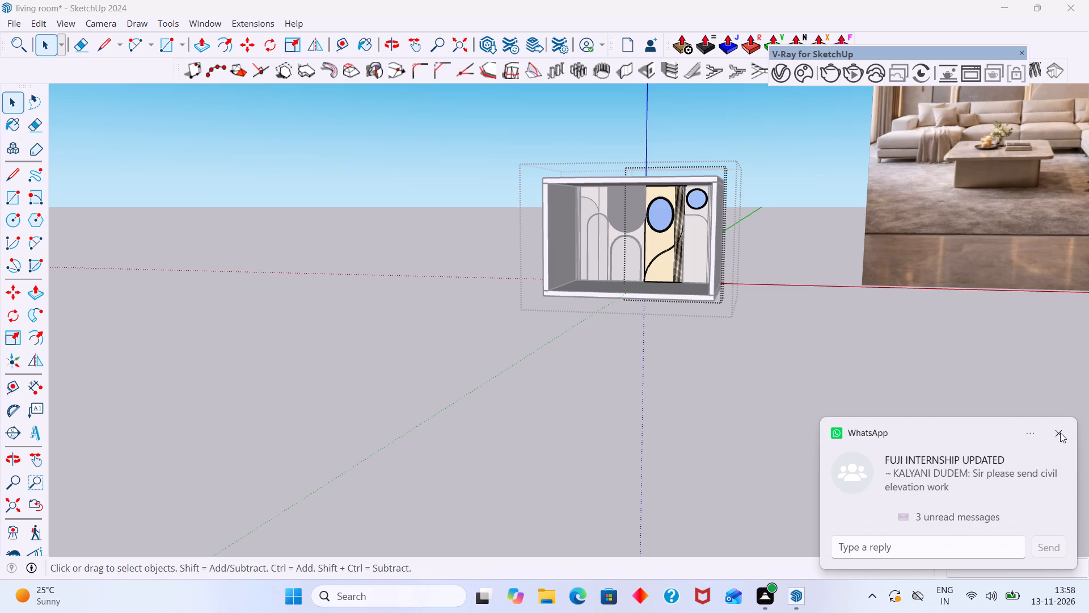
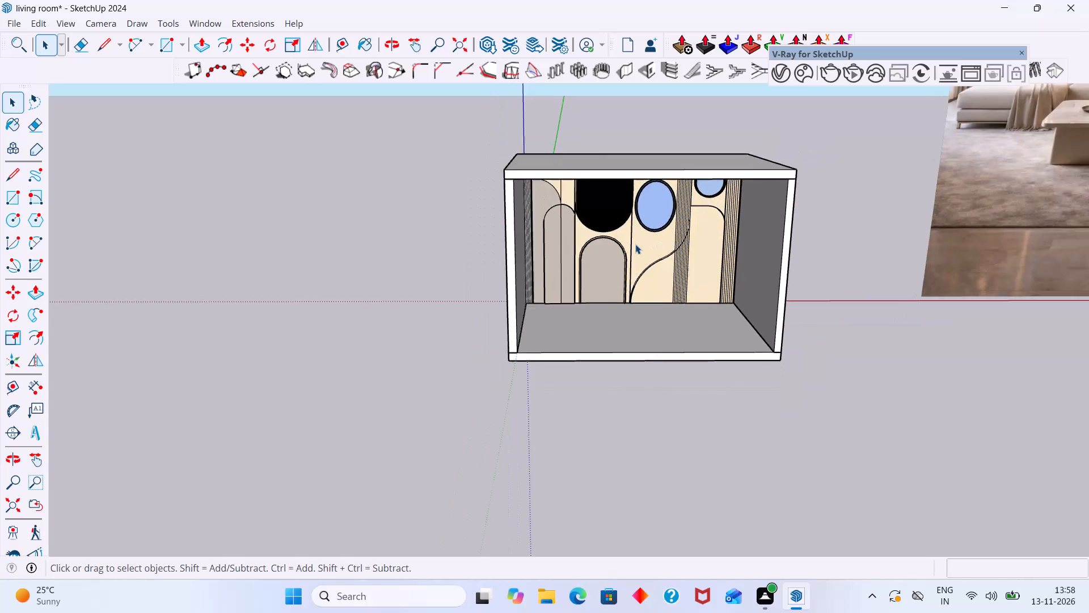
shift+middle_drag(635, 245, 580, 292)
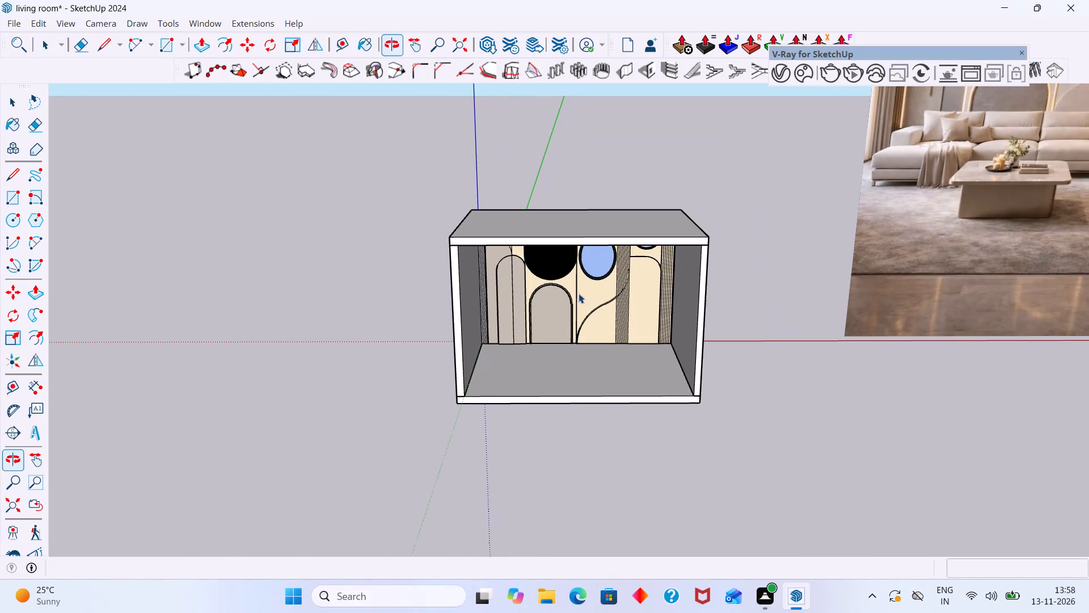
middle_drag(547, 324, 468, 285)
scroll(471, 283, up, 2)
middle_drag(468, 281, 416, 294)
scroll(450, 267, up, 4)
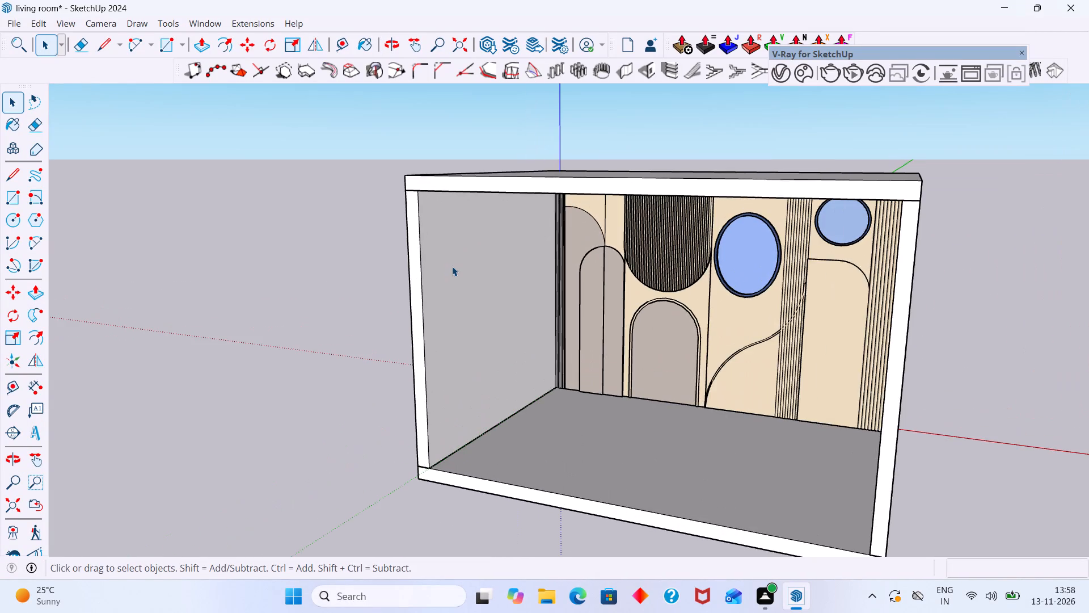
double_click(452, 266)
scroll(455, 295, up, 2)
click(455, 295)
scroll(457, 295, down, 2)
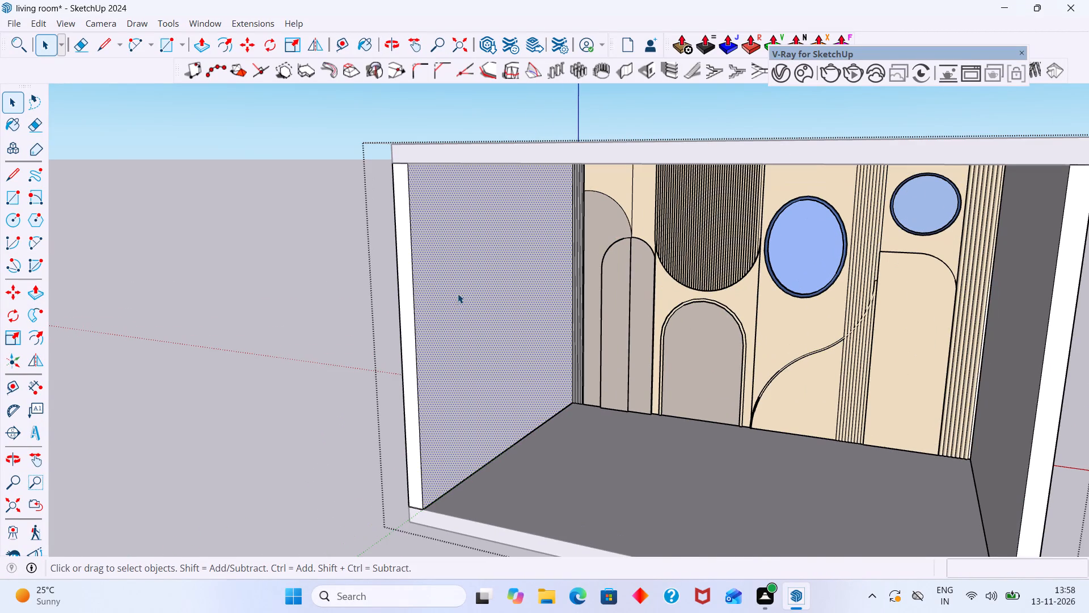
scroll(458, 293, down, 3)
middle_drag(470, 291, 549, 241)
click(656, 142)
Paint the narrow fluted strip at the feature wall's left end with 1690 AP 9522 RIVER SAND, sampled from the round-bottomed fluted panel.
scroll(686, 275, up, 6)
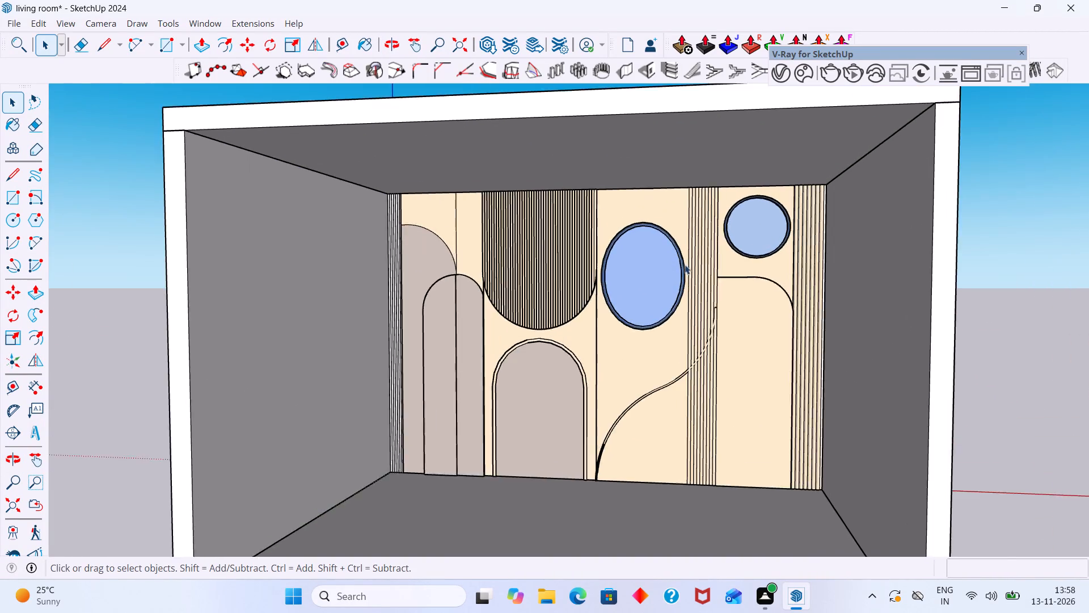
scroll(685, 264, up, 4)
scroll(269, 267, down, 4)
scroll(258, 268, up, 3)
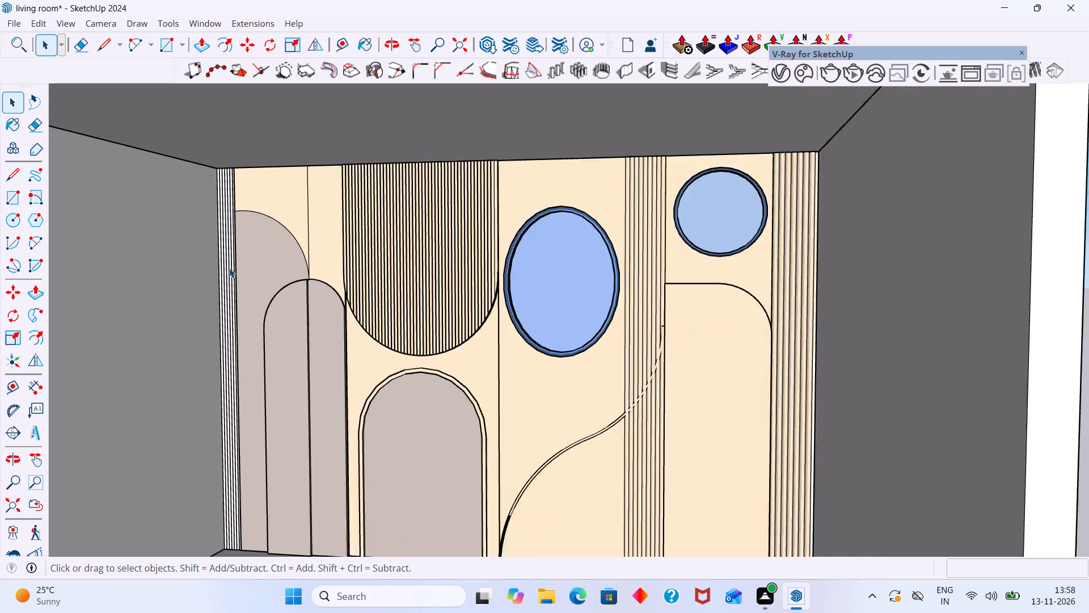
scroll(229, 268, up, 7)
double_click(220, 268)
click(231, 275)
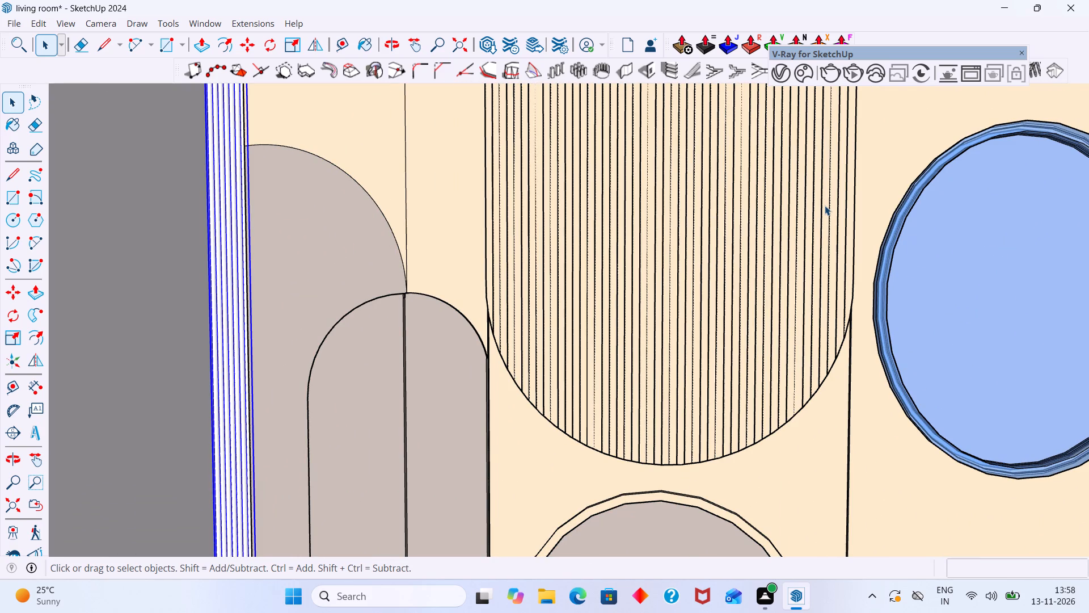
key(b)
click(1071, 223)
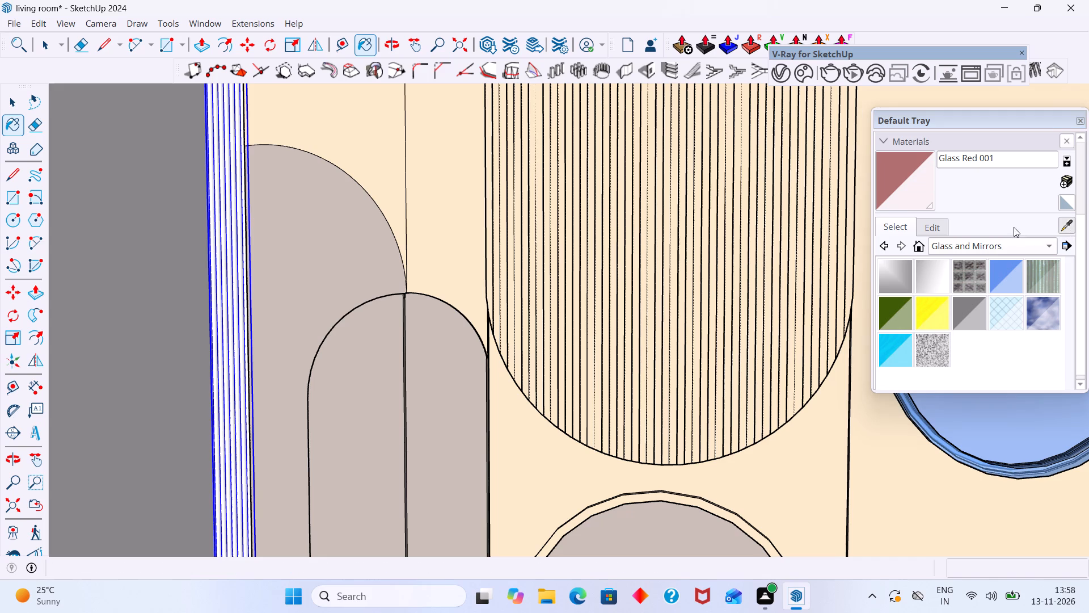
click(653, 267)
click(234, 244)
scroll(248, 250, down, 2)
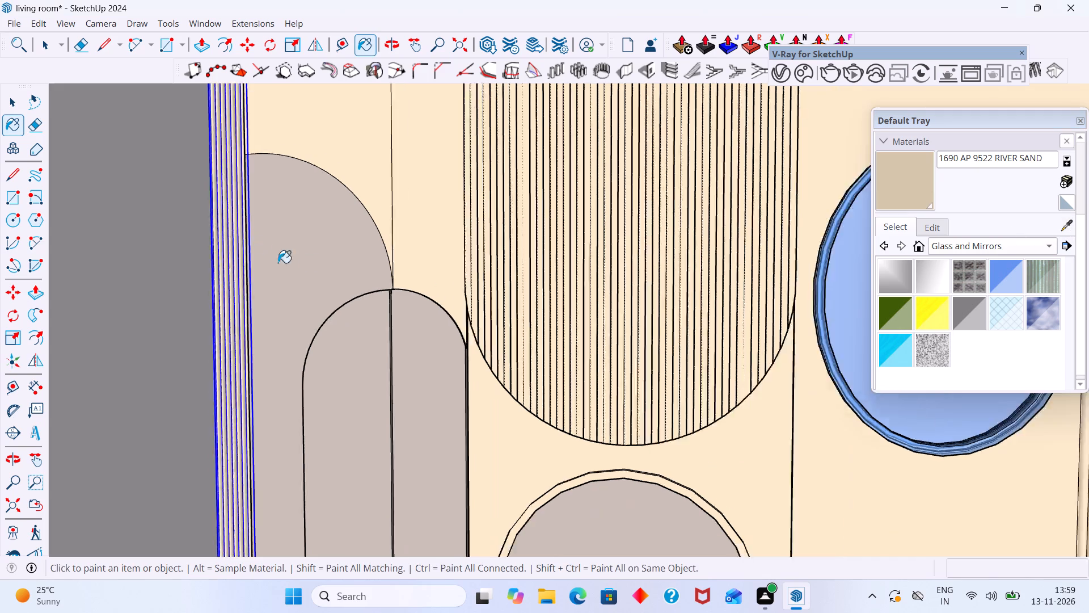
scroll(278, 263, down, 11)
key(space)
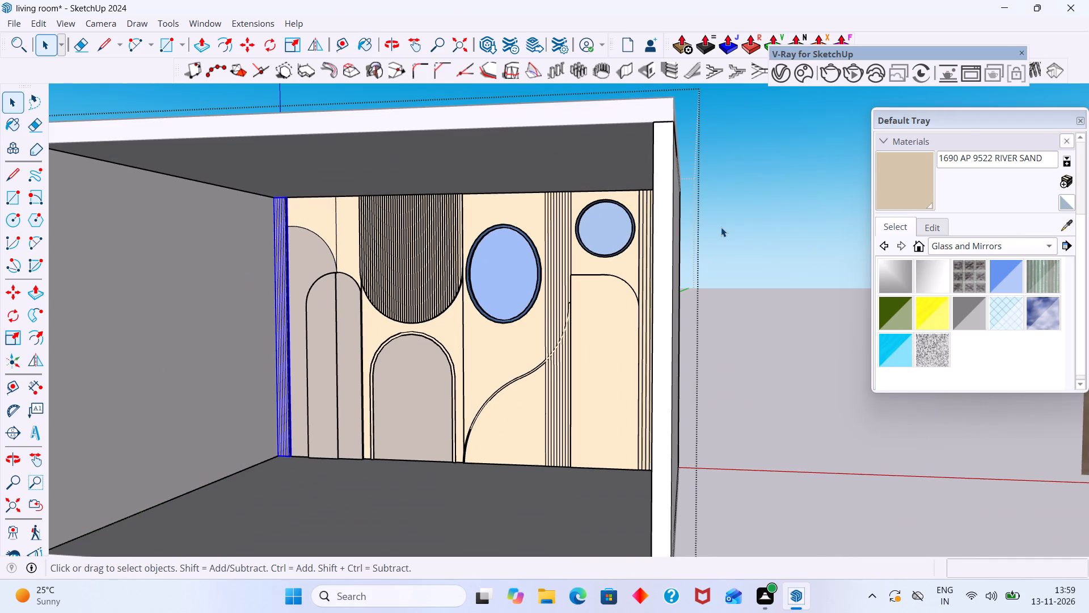
click(721, 227)
Search 3D Warehouse models for "sofa".
scroll(720, 228, down, 5)
middle_drag(666, 262, 876, 324)
scroll(636, 324, down, 2)
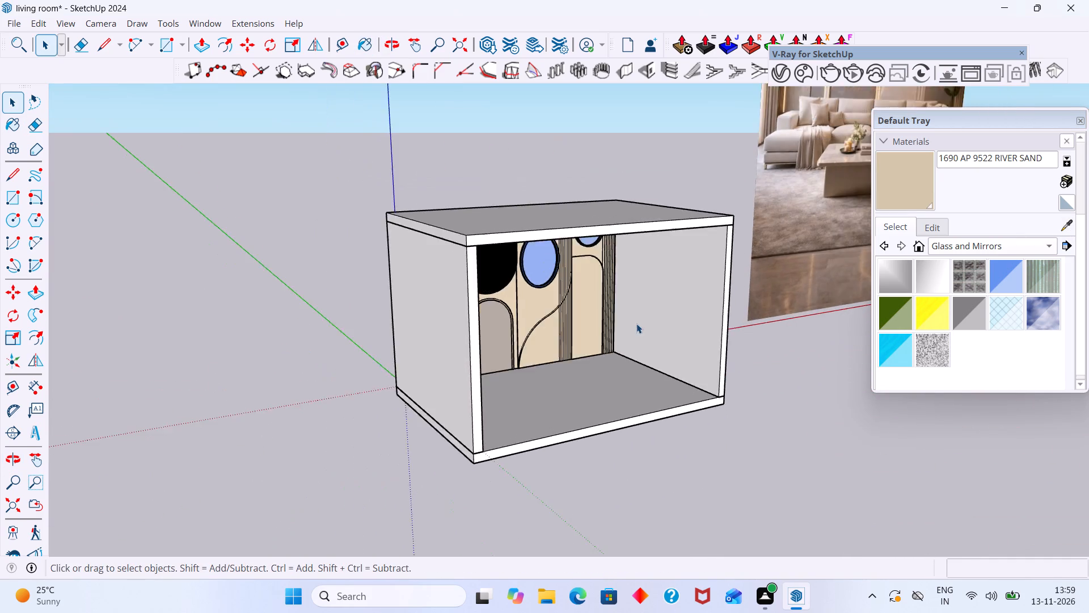
scroll(636, 324, down, 2)
middle_drag(624, 321, 425, 325)
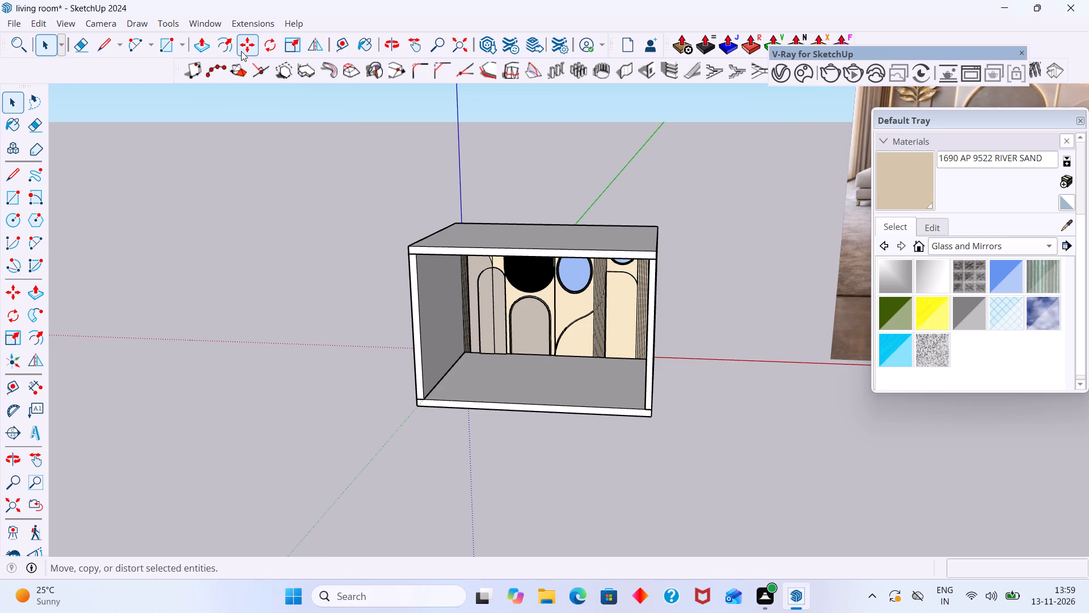
click(216, 22)
click(239, 148)
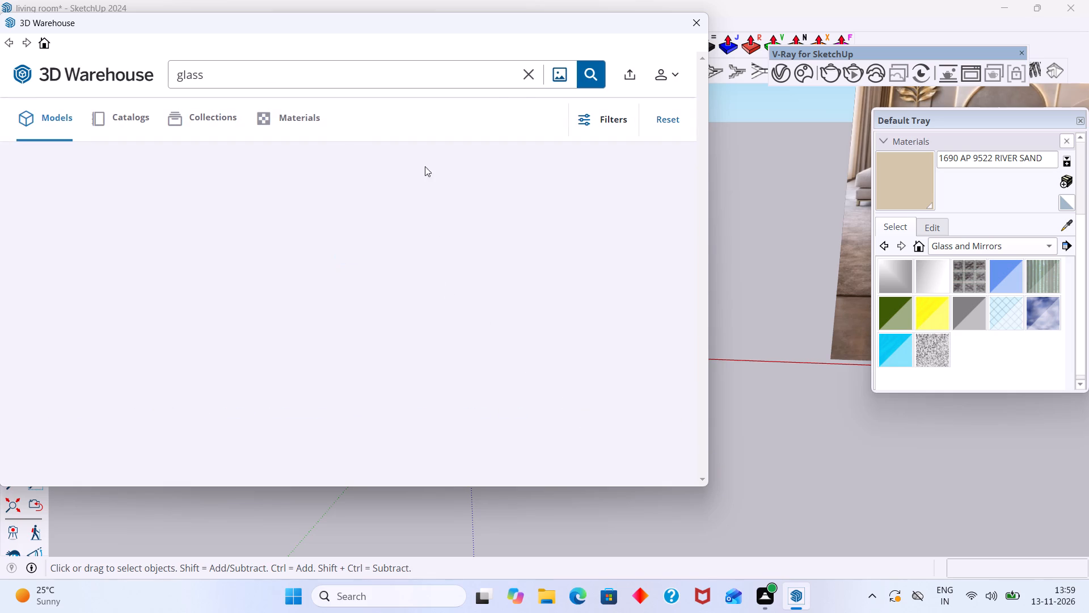
click(506, 69)
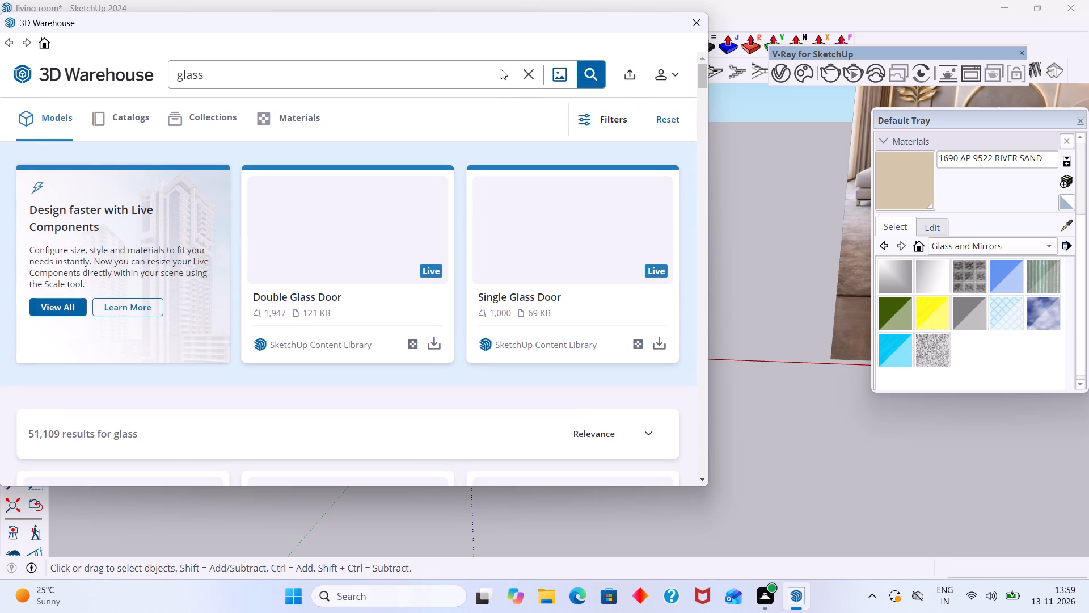
key(BackSpace)
key(BackSpace)
key(BackSpace)
key(BackSpace)
key(BackSpace)
key(BackSpace)
key(BackSpace)
key(BackSpace)
key(BackSpace)
key(BackSpace)
key(BackSpace)
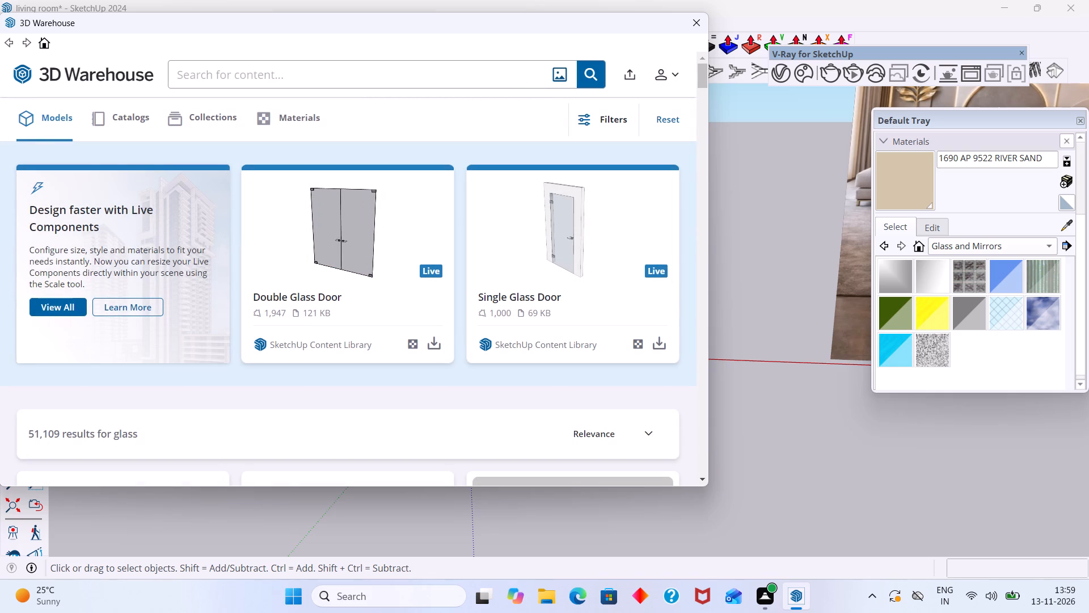
text(so)
key(f)
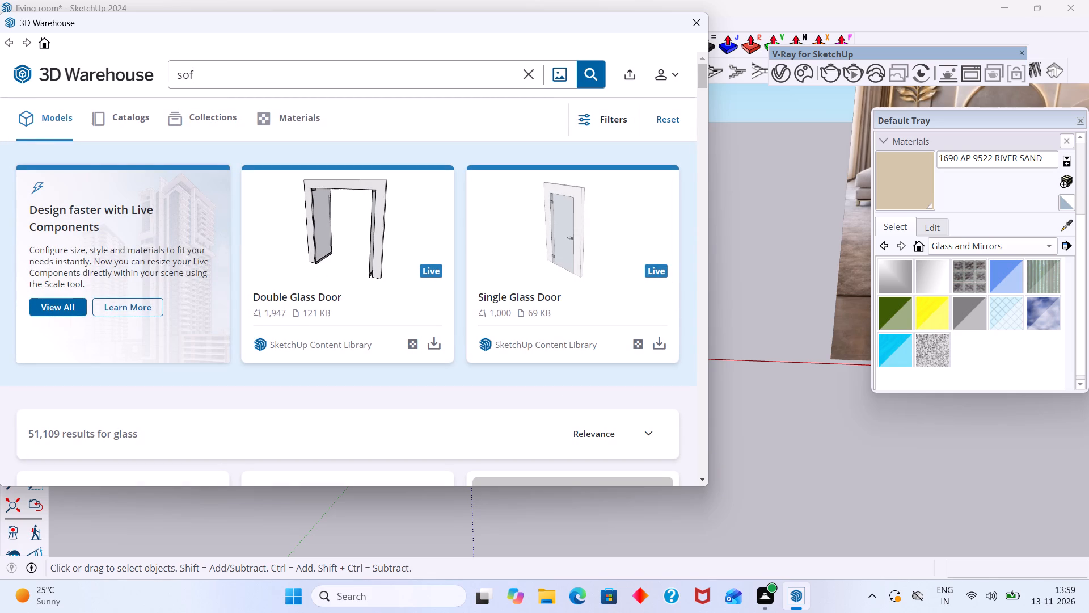
key(a)
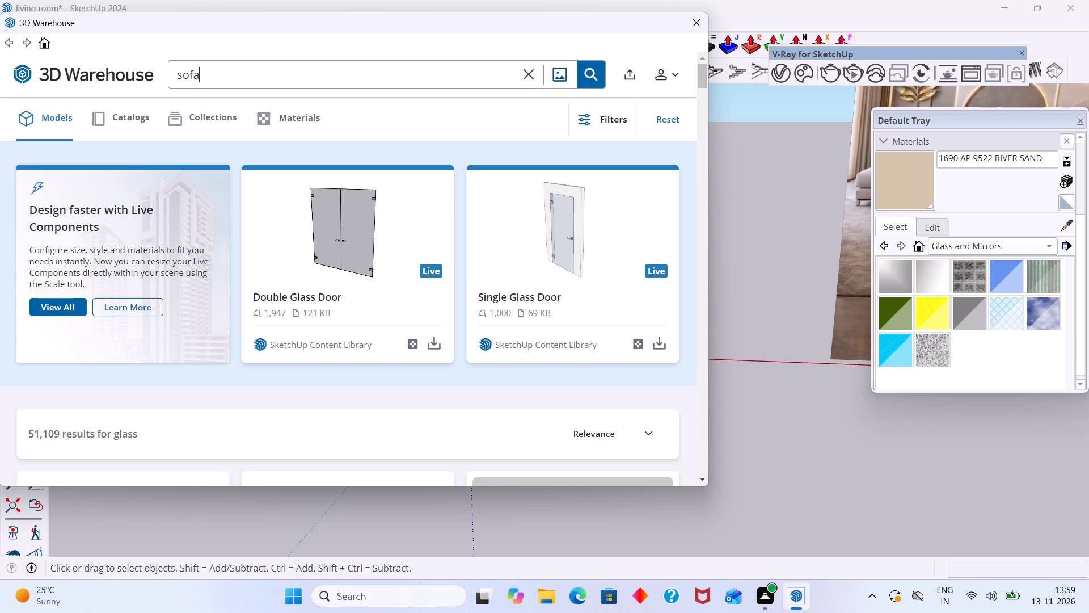
key(Return)
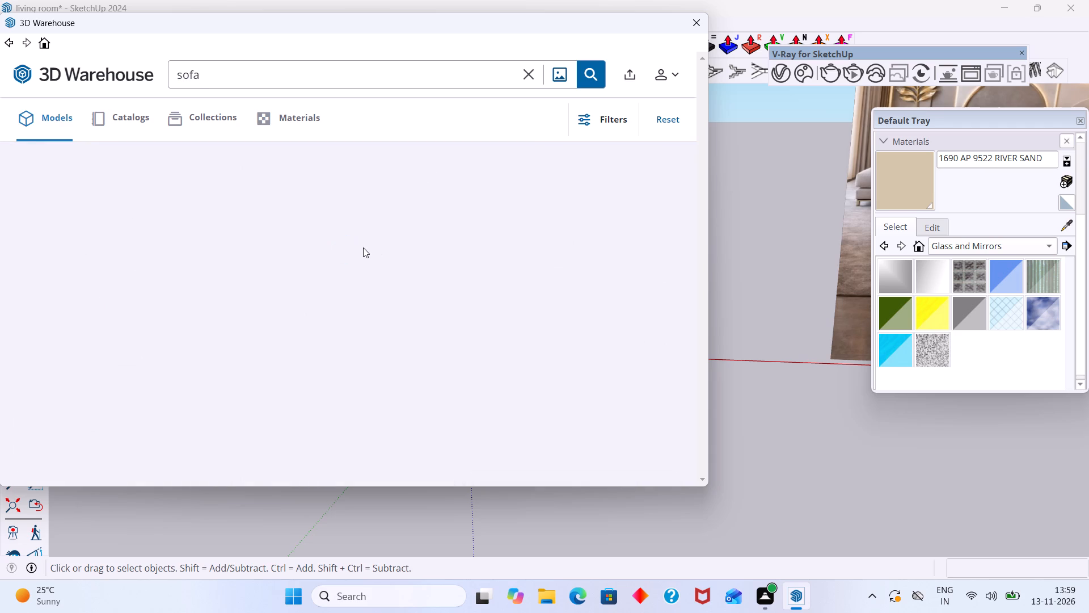
Load the brown L-shaped chaise model named "sofa" into the model and place it on the room floor before the feature wall.
scroll(489, 271, down, 2)
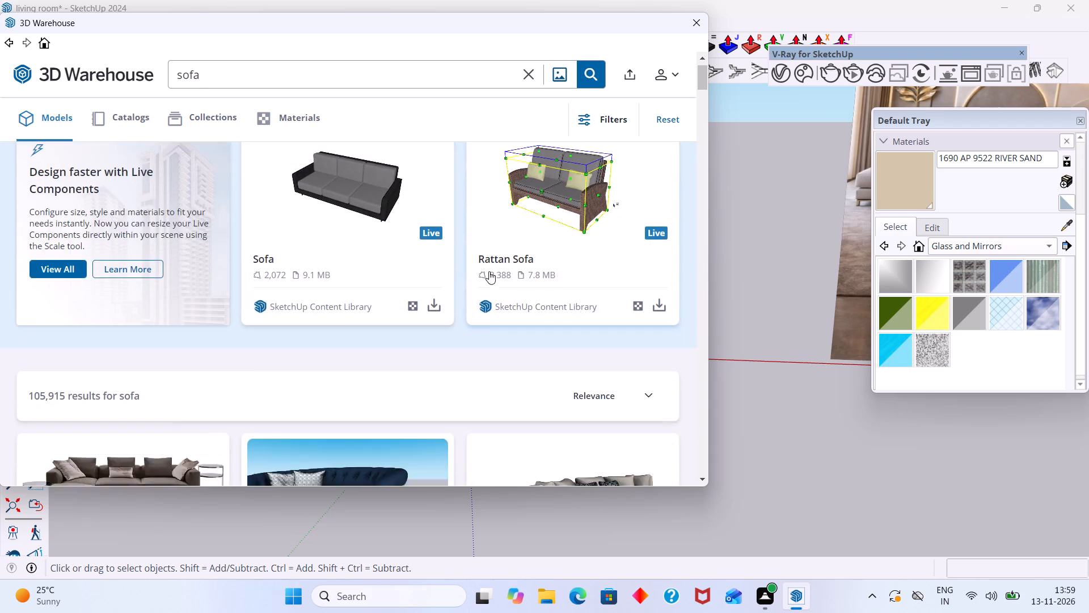
scroll(489, 271, down, 2)
scroll(427, 350, down, 1)
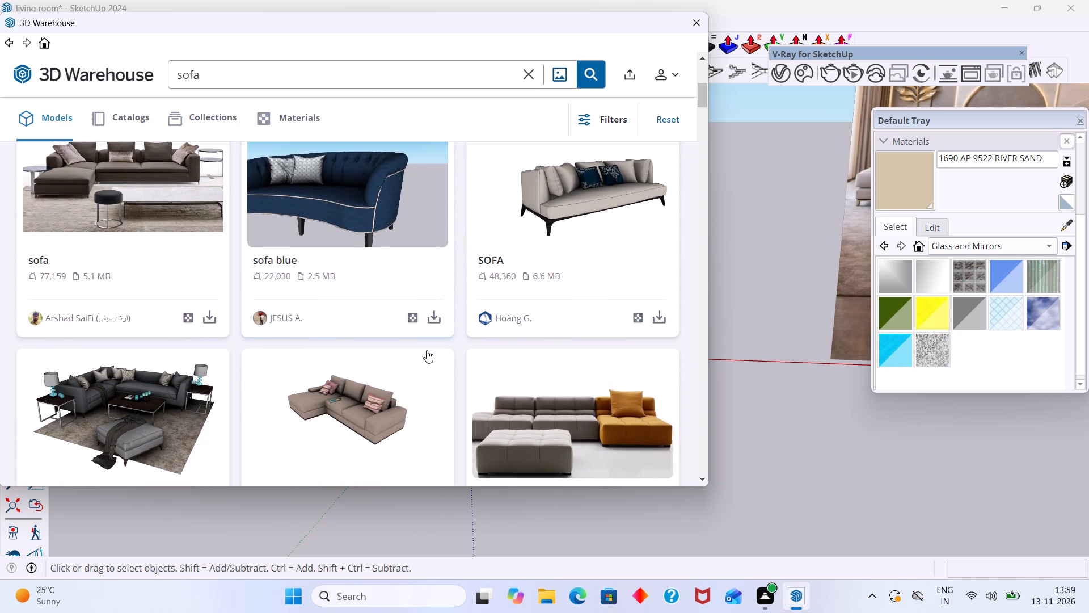
scroll(425, 338, down, 1)
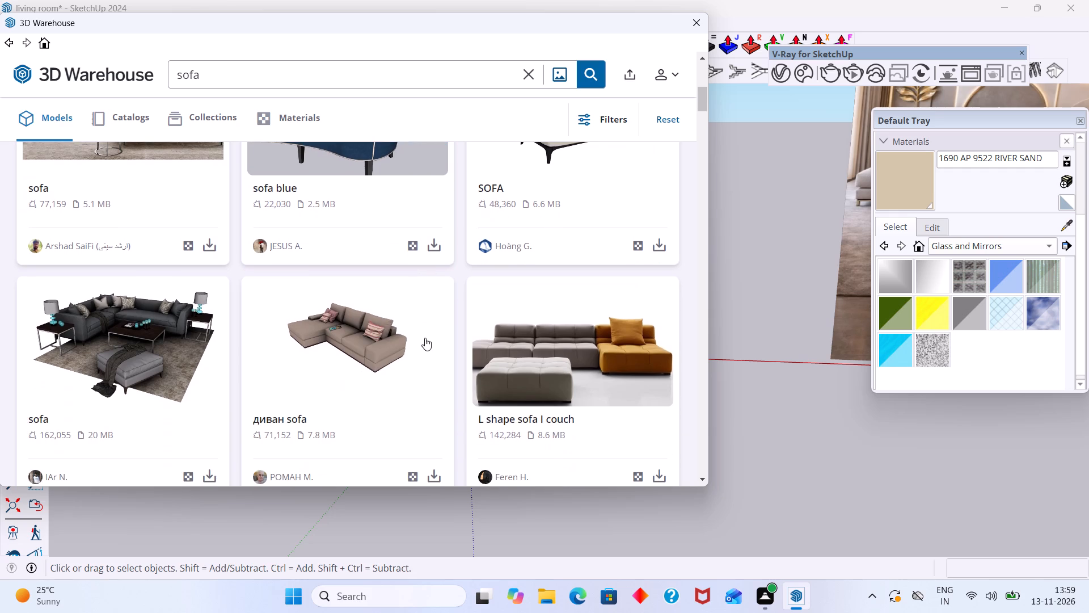
scroll(425, 338, up, 2)
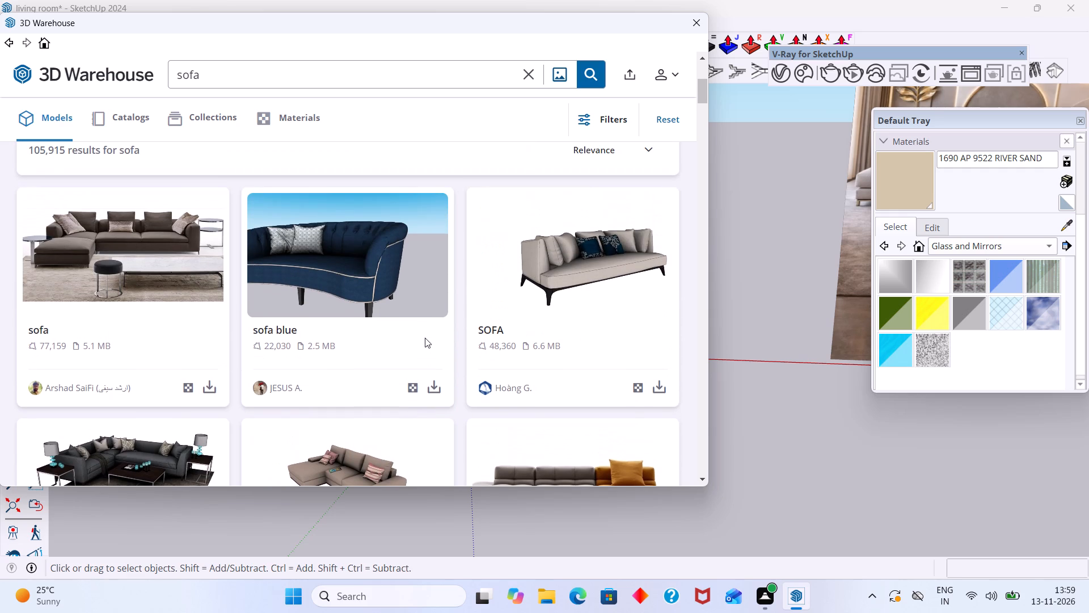
click(210, 385)
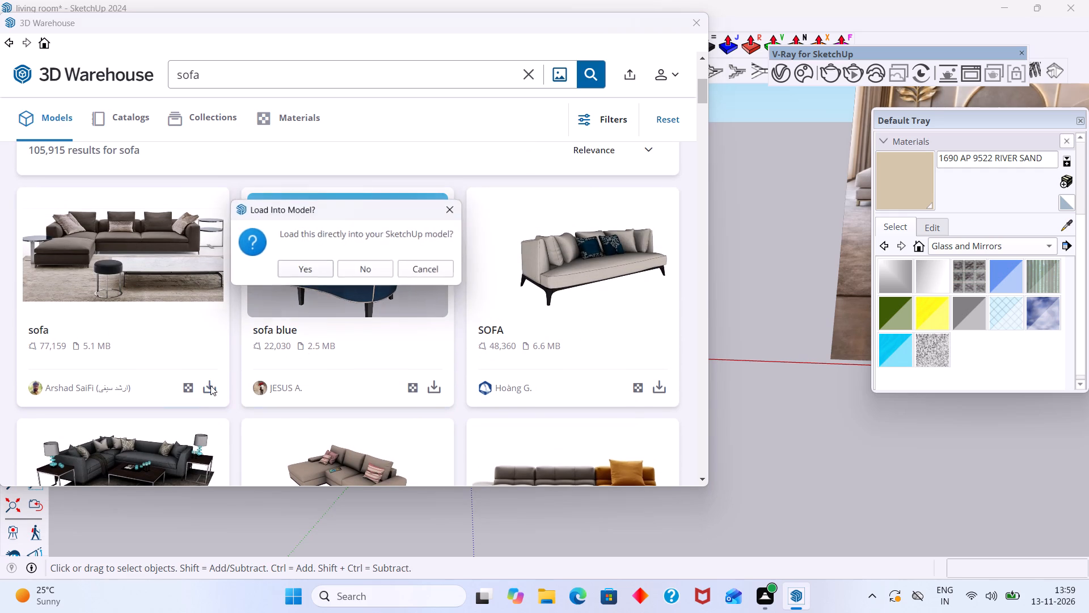
click(307, 269)
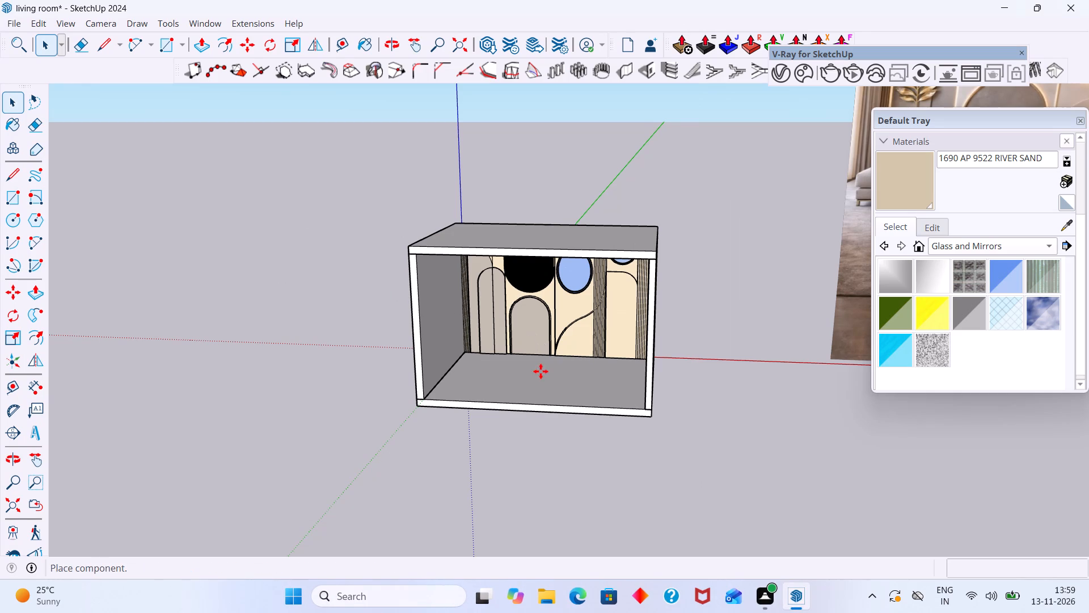
scroll(512, 377, up, 10)
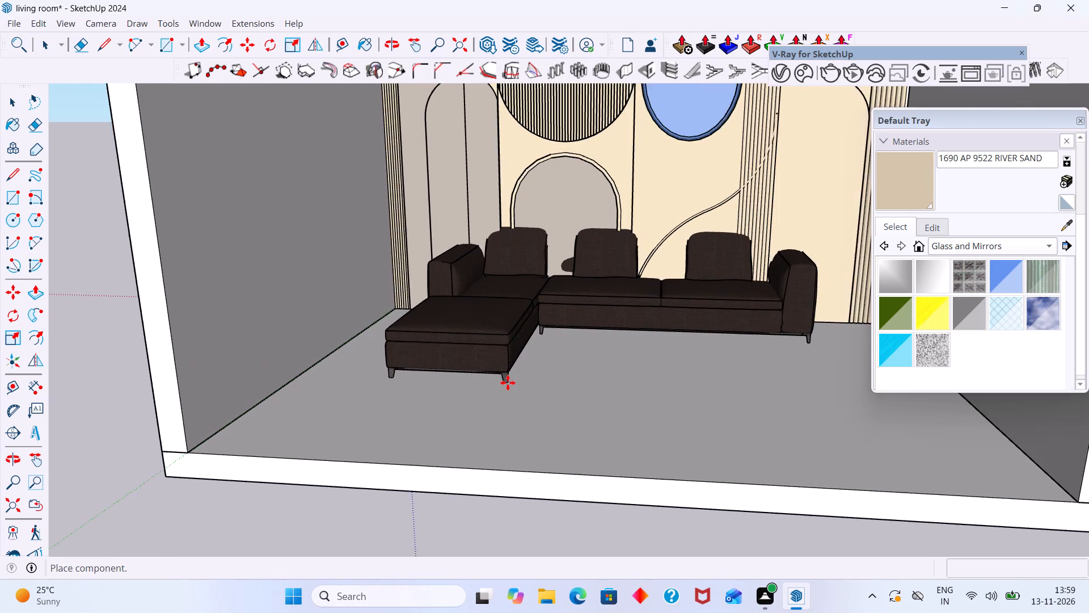
scroll(508, 383, up, 3)
scroll(508, 383, down, 7)
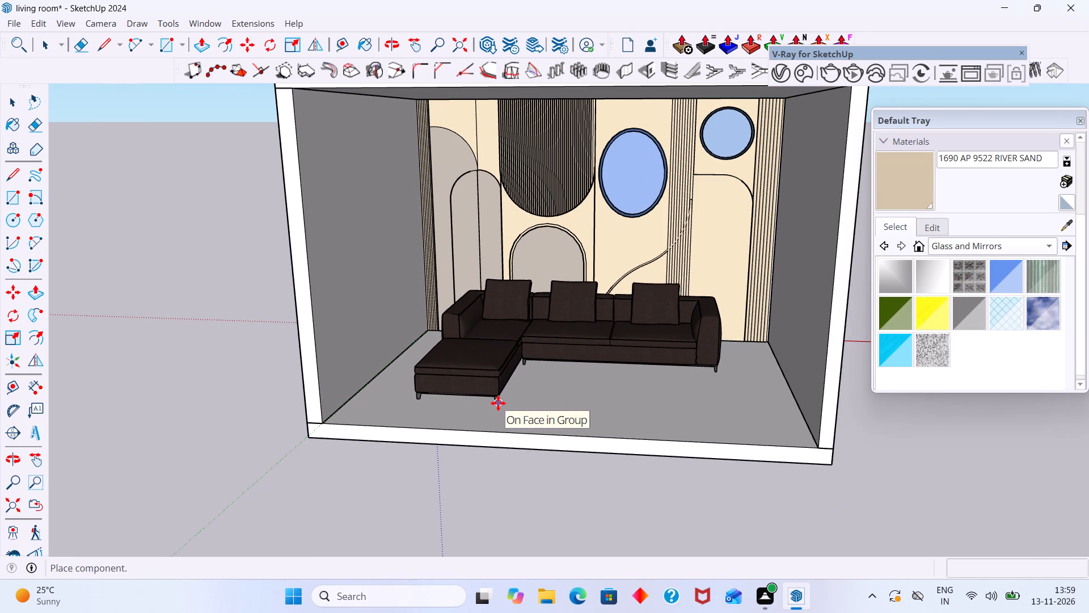
click(498, 403)
key(space)
click(476, 452)
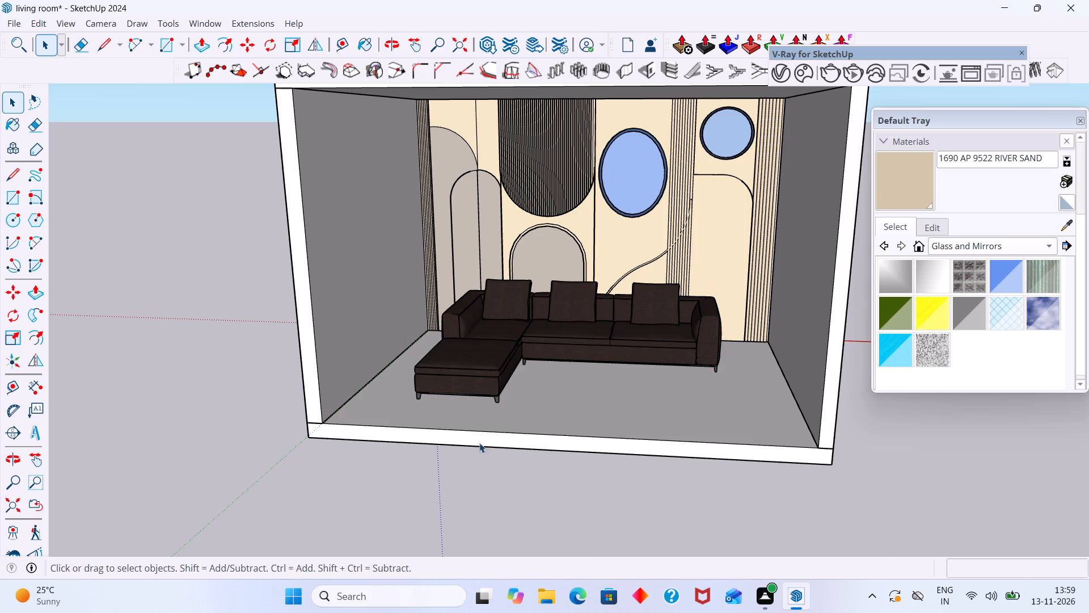
Scale the sofa to about 0.47 along the green axis and 0.79 along the red axis.
scroll(483, 378, up, 1)
click(483, 378)
key(s)
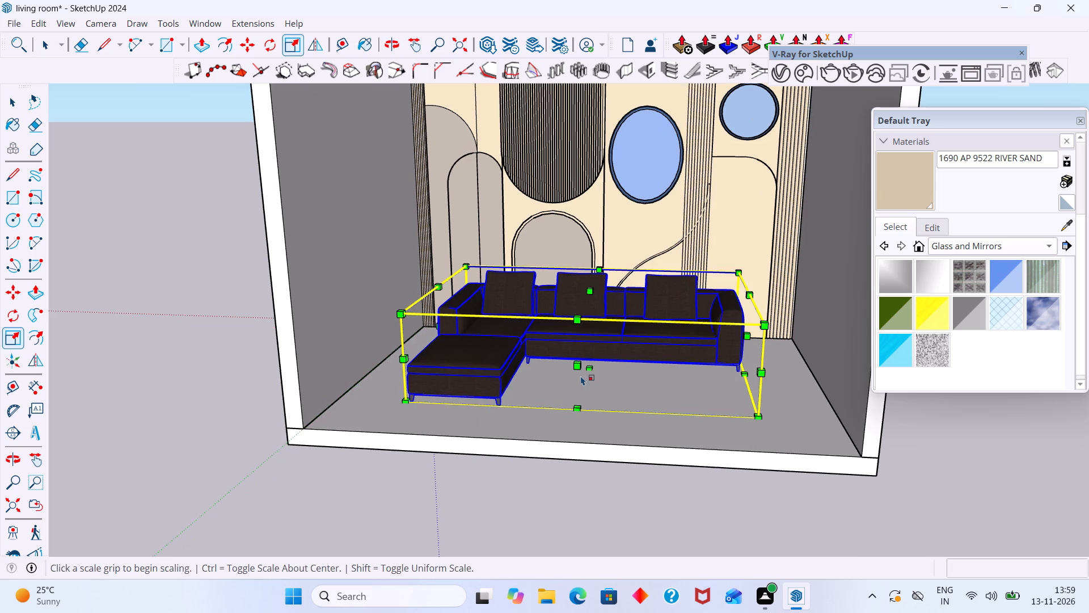
click(578, 370)
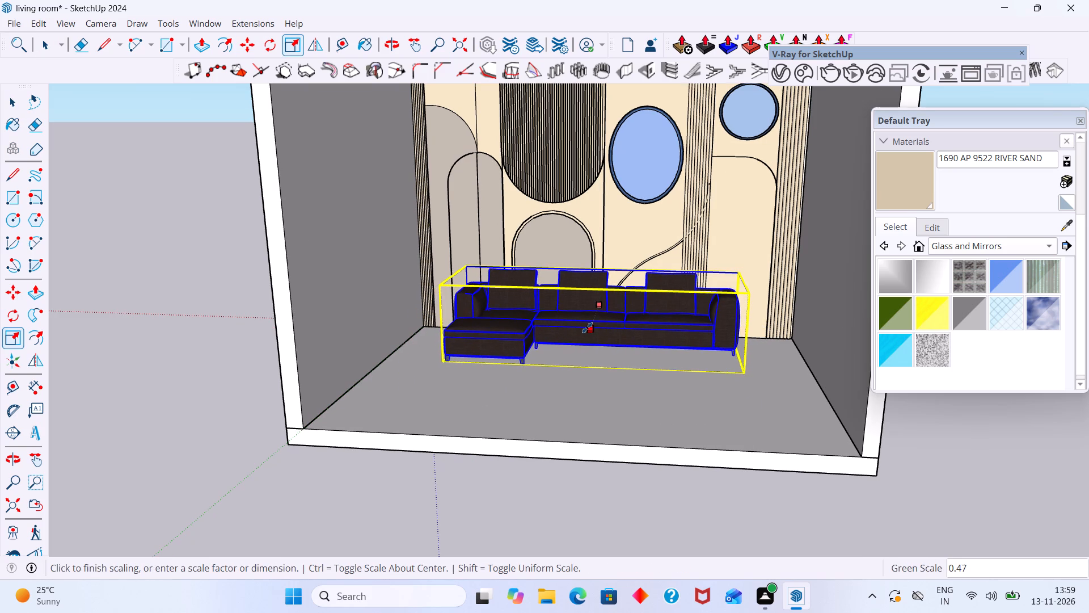
click(587, 328)
click(744, 321)
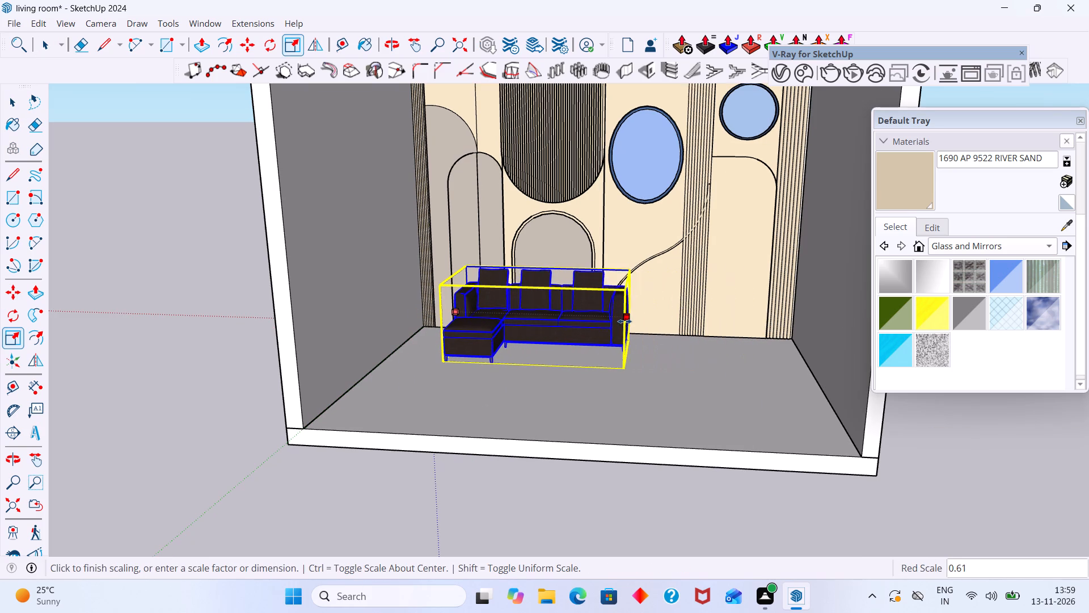
click(680, 330)
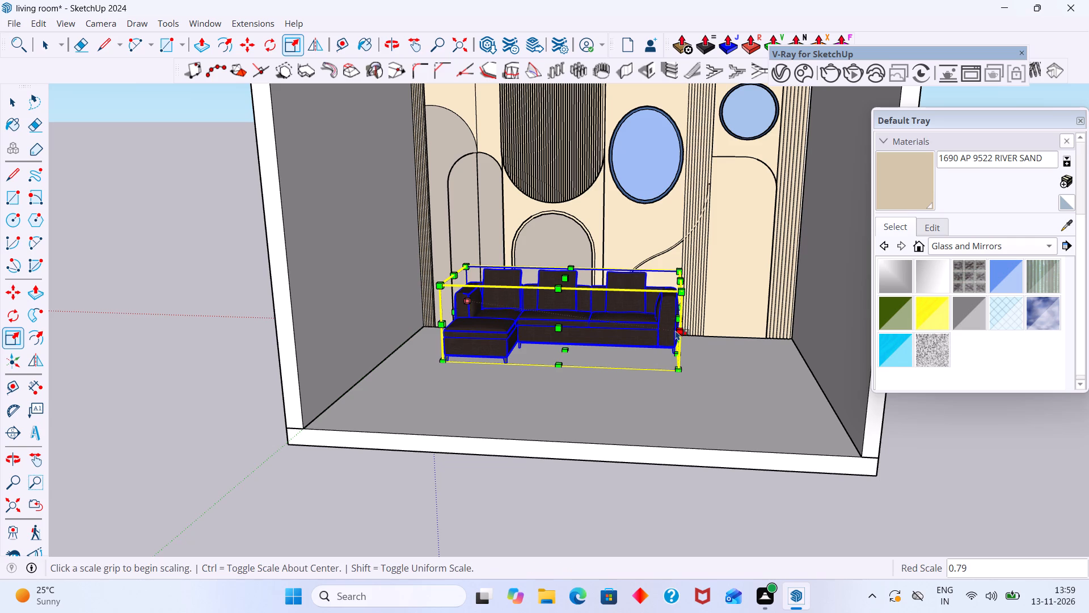
key(space)
click(550, 495)
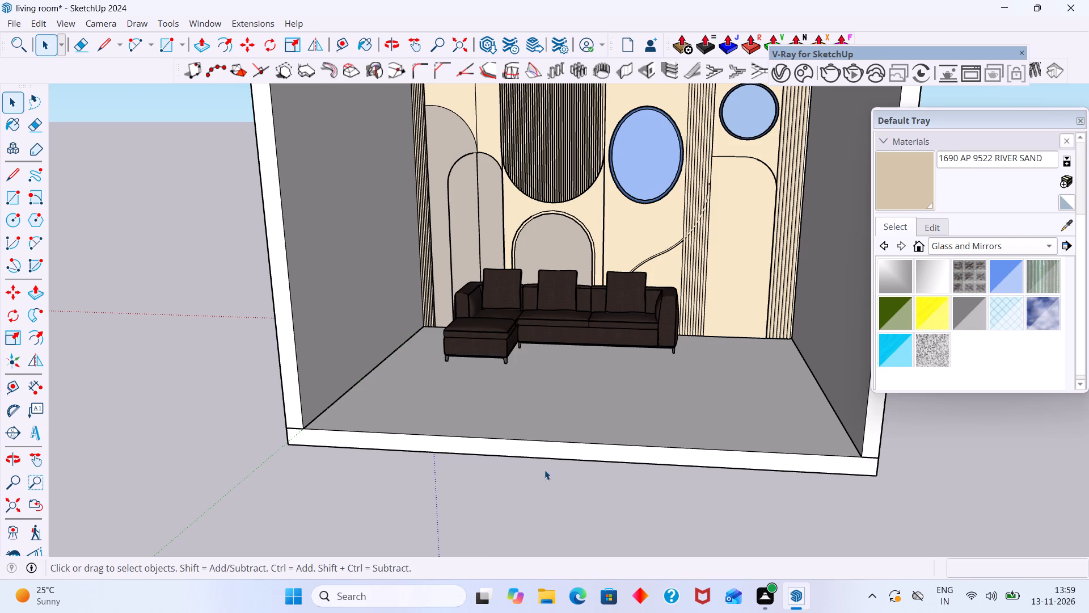
Rotate the L-shaped sofa 90 degrees about the vertical axis, pivoting on the front bottom corner of its chaise.
click(534, 315)
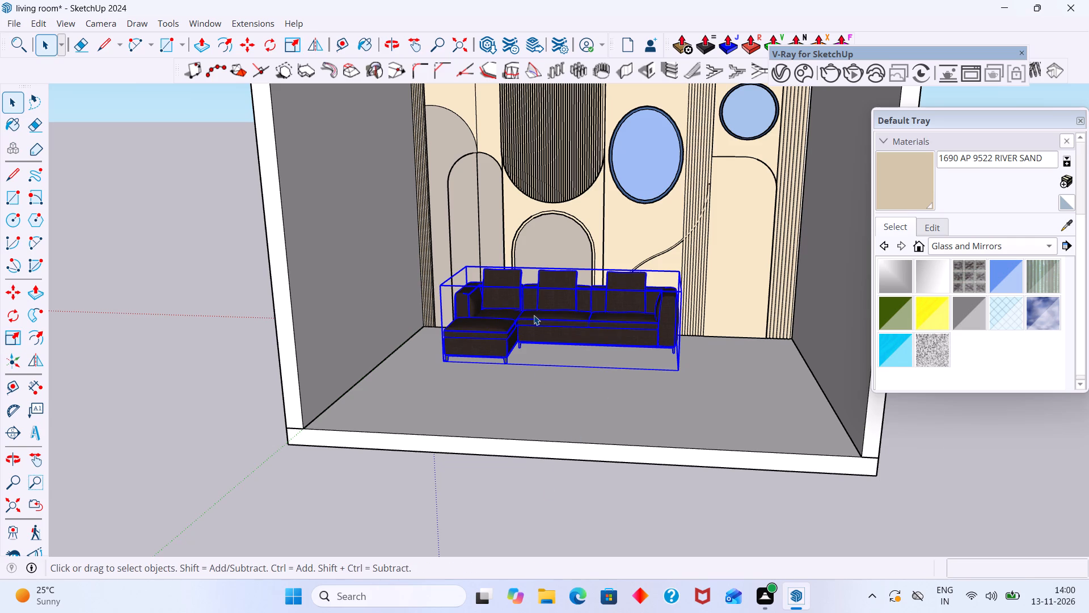
key(q)
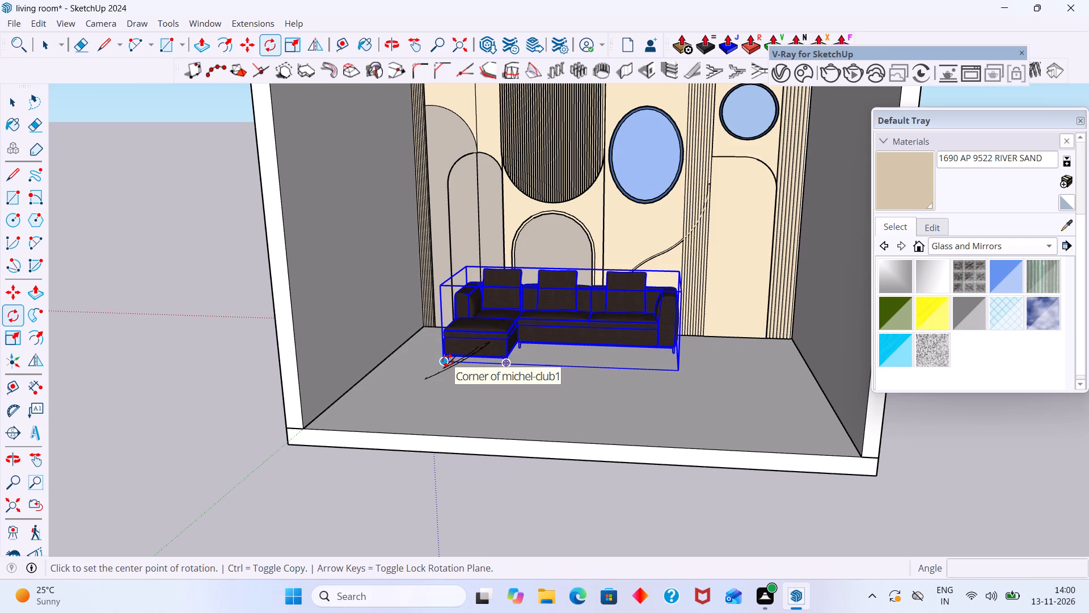
key(Up)
click(446, 356)
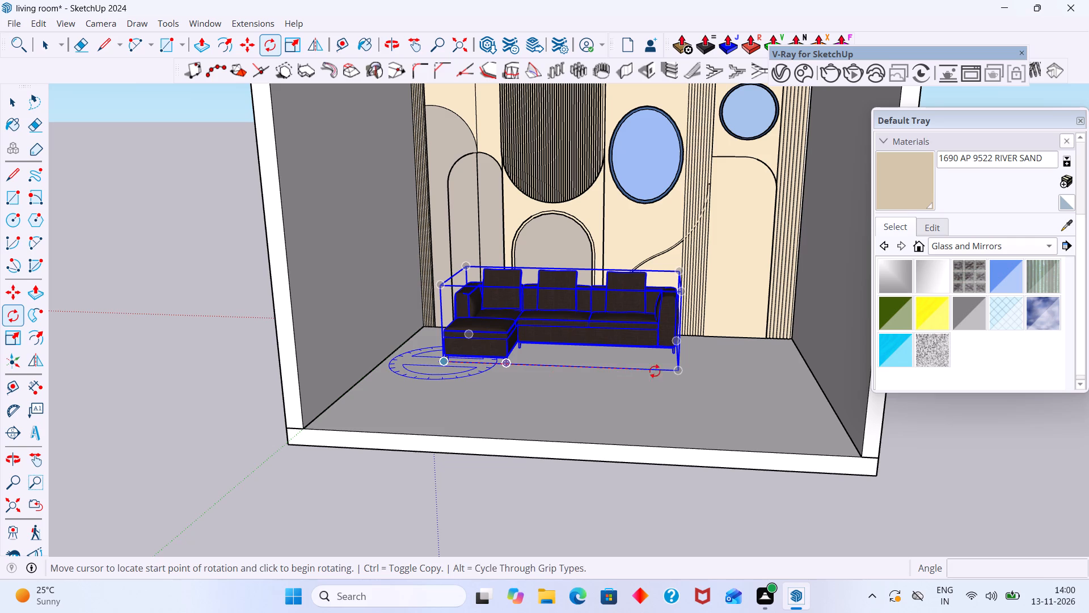
click(681, 366)
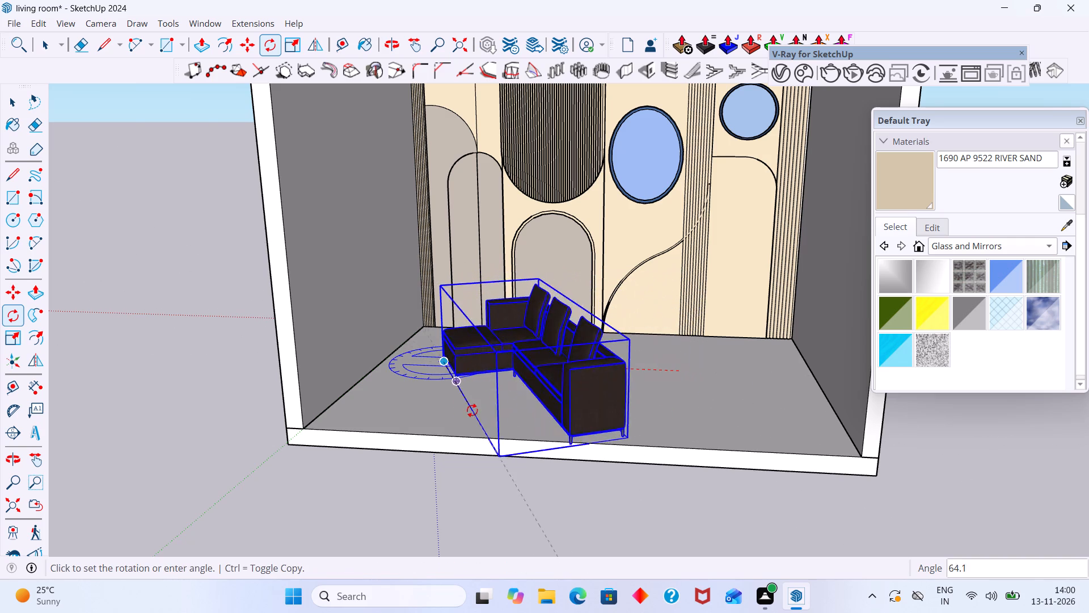
click(416, 391)
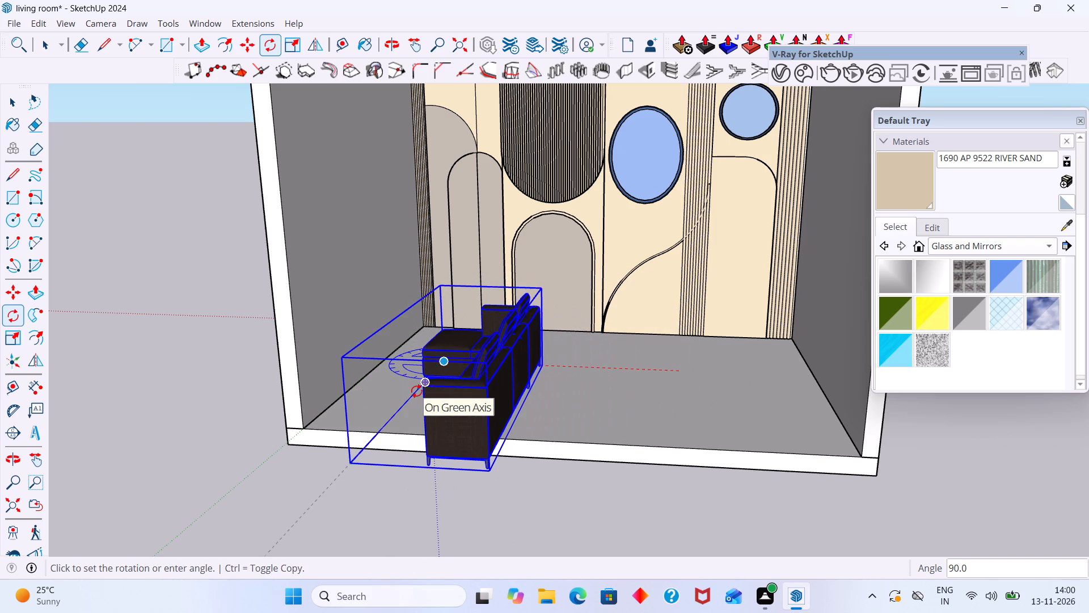
key(space)
click(425, 480)
Move the rotated sofa about 9' 3/4" across the floor to the side wall nearest the reference photo, inside the open front edge.
scroll(432, 479, down, 1)
middle_drag(445, 480, 602, 516)
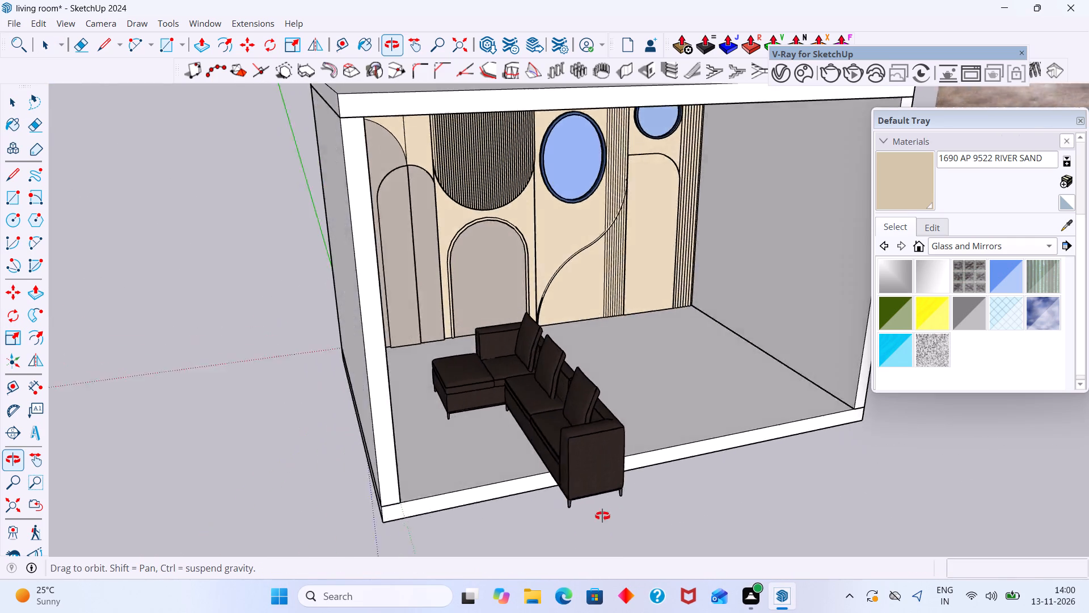
middle_drag(602, 516, 670, 523)
click(644, 438)
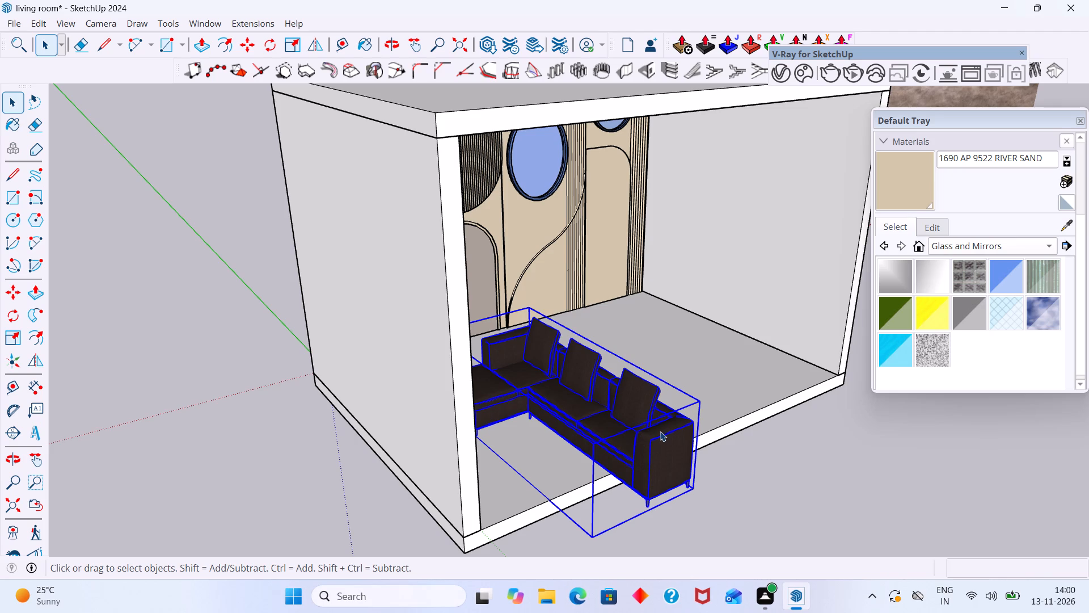
key(m)
click(697, 489)
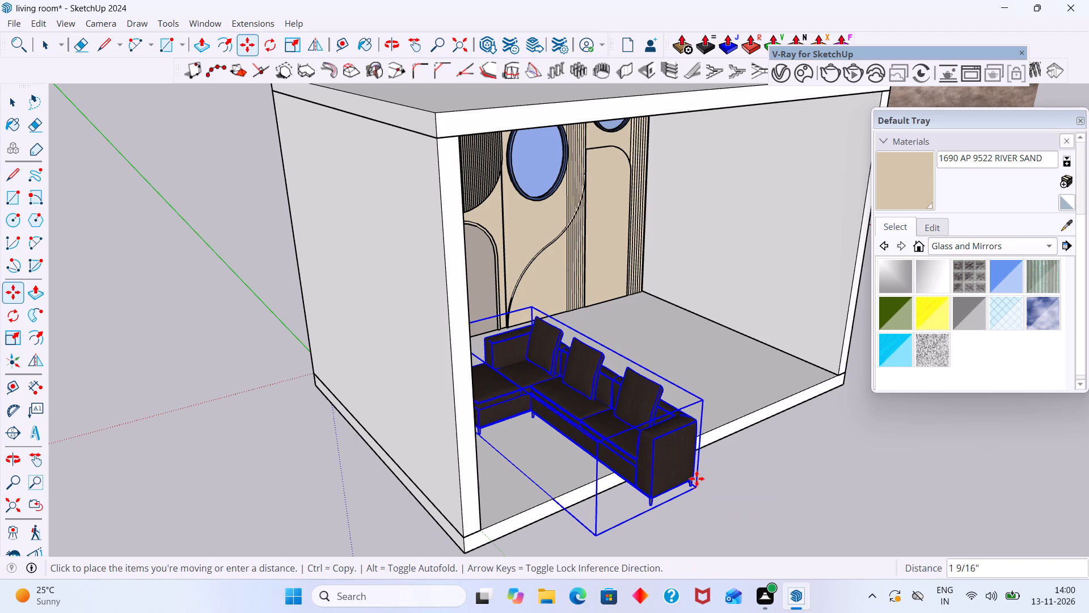
click(817, 374)
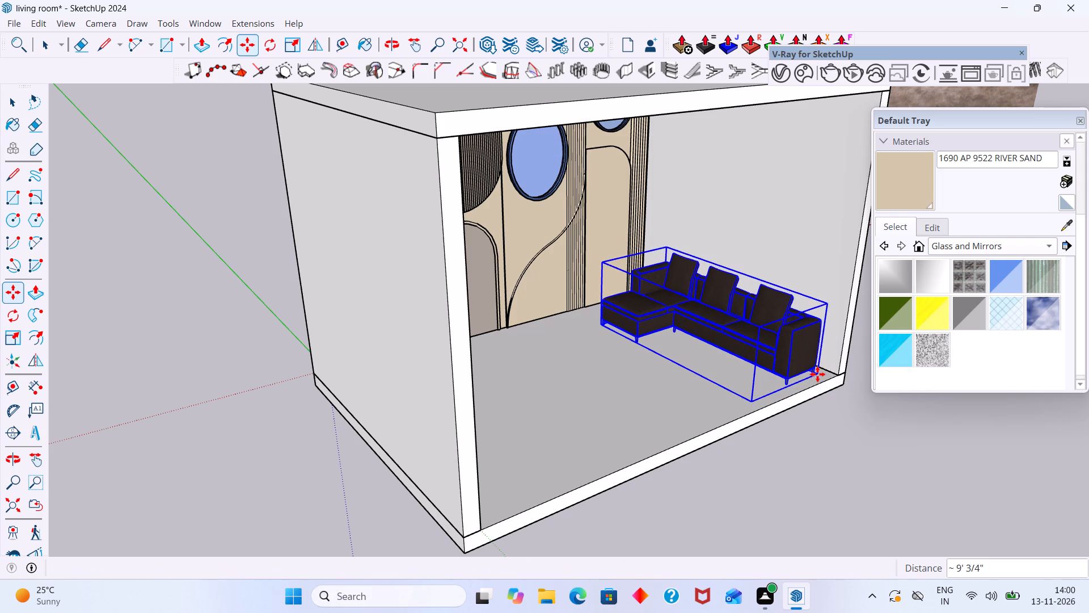
key(space)
click(838, 419)
Examine the sofa's placement in the room from outside, together with the reference photo.
scroll(818, 407, down, 2)
shift+middle_drag(802, 367, 624, 333)
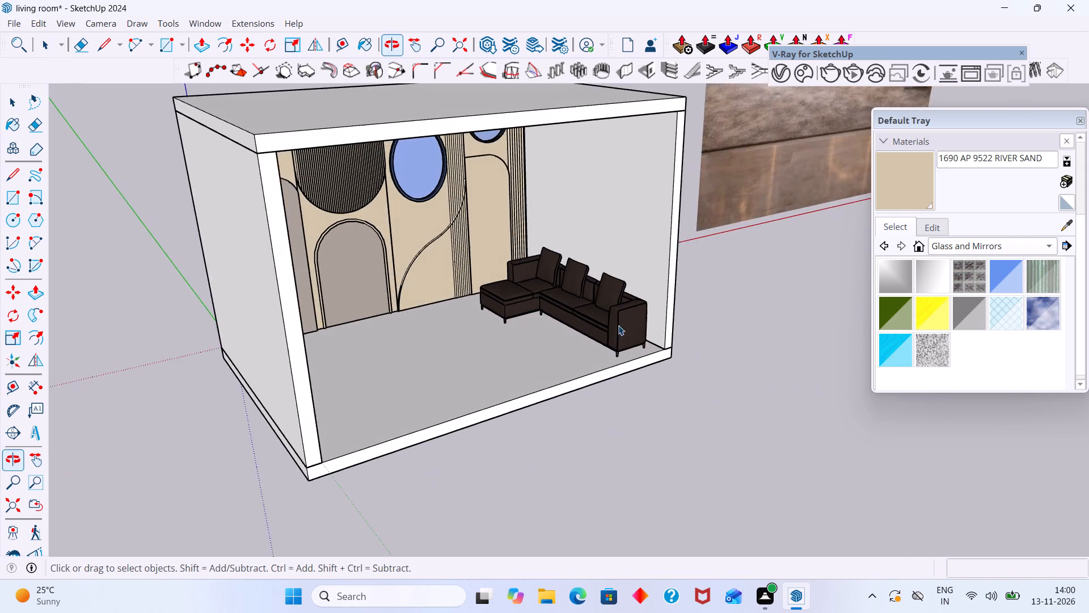
scroll(619, 307, up, 12)
scroll(600, 280, down, 15)
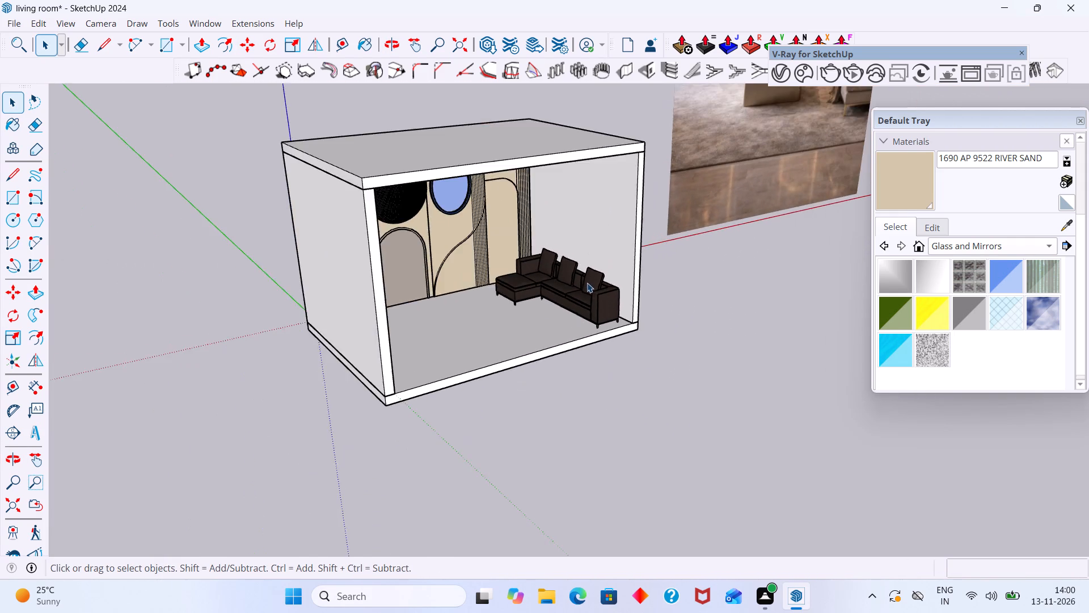
scroll(587, 283, down, 3)
middle_drag(575, 278, 531, 278)
scroll(533, 273, down, 6)
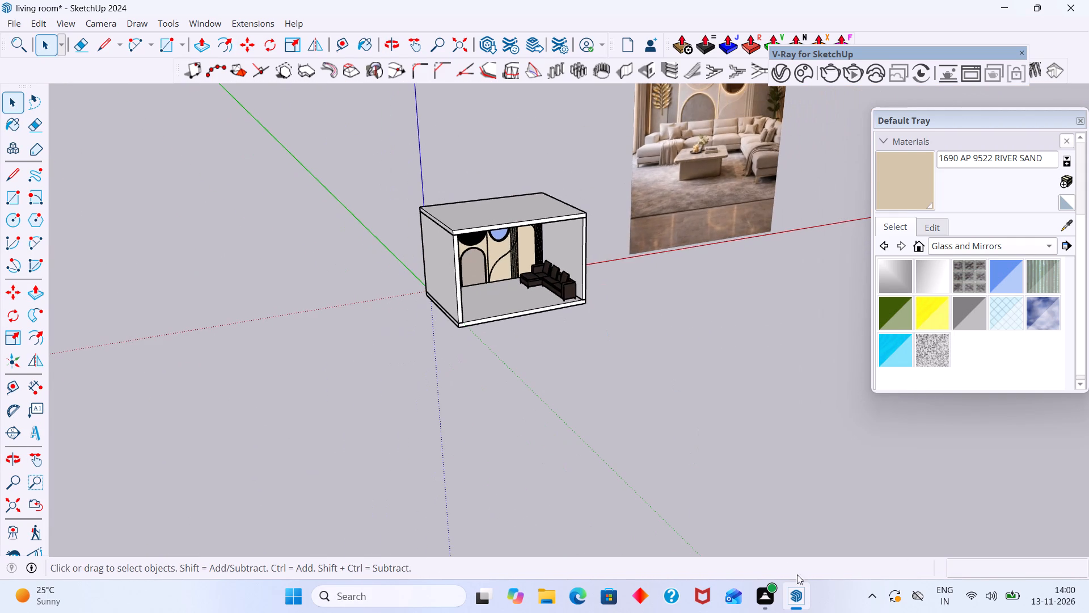
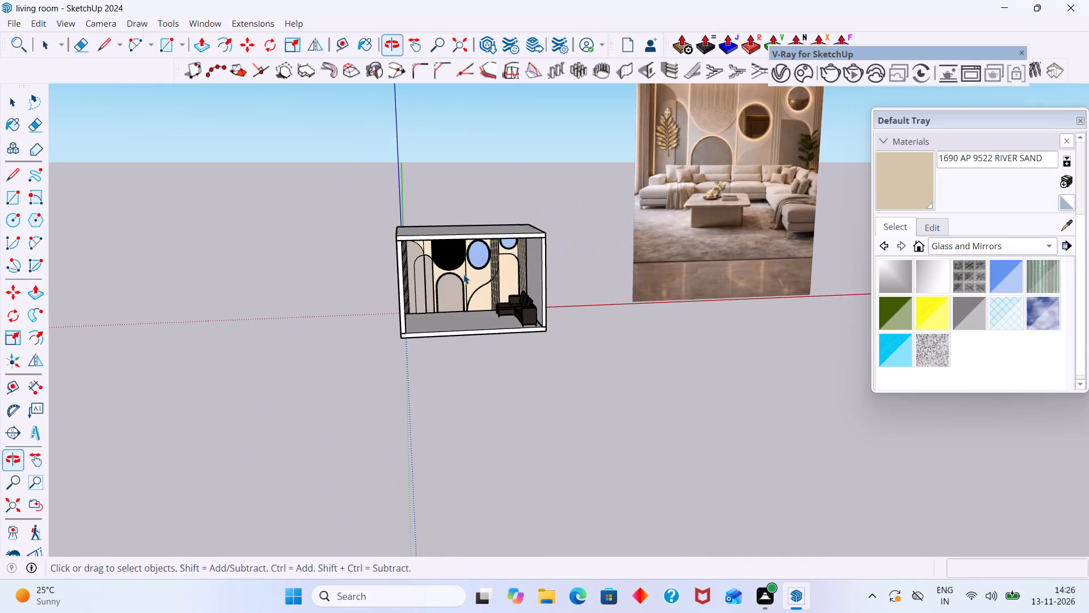
Examine the sofa's fit and placement in the room from several angles, comparing it with the reference photo.
scroll(463, 274, down, 1)
middle_drag(464, 280, 484, 252)
scroll(466, 262, up, 13)
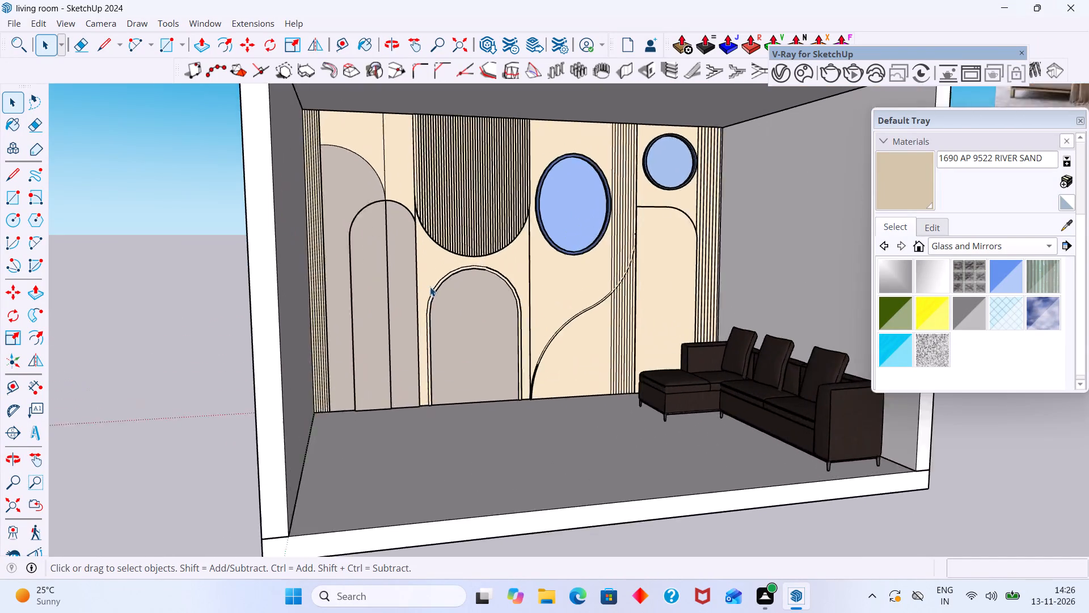
scroll(430, 287, down, 11)
middle_drag(443, 289, 421, 295)
scroll(433, 300, up, 2)
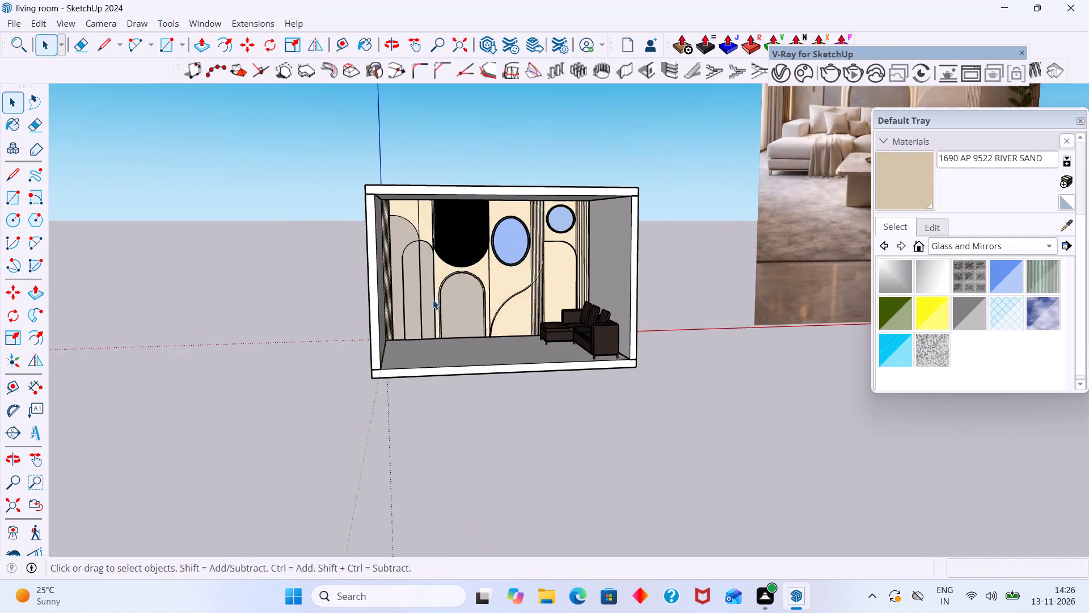
scroll(433, 300, up, 3)
middle_drag(439, 299, 381, 302)
middle_drag(423, 297, 452, 302)
scroll(452, 302, down, 1)
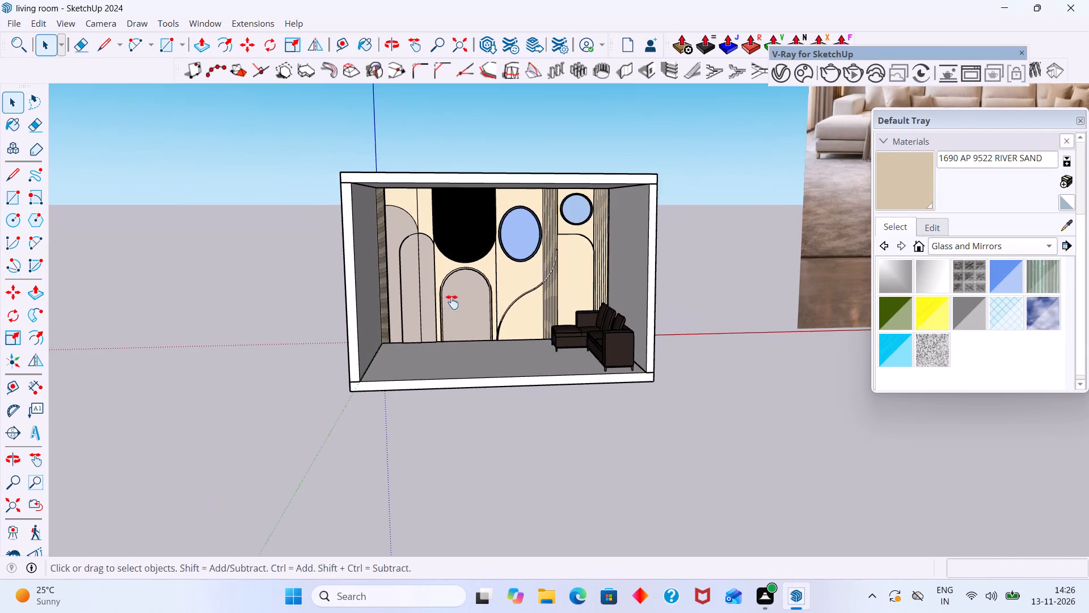
shift+middle_drag(452, 302, 347, 299)
scroll(345, 300, down, 6)
middle_drag(434, 363, 495, 401)
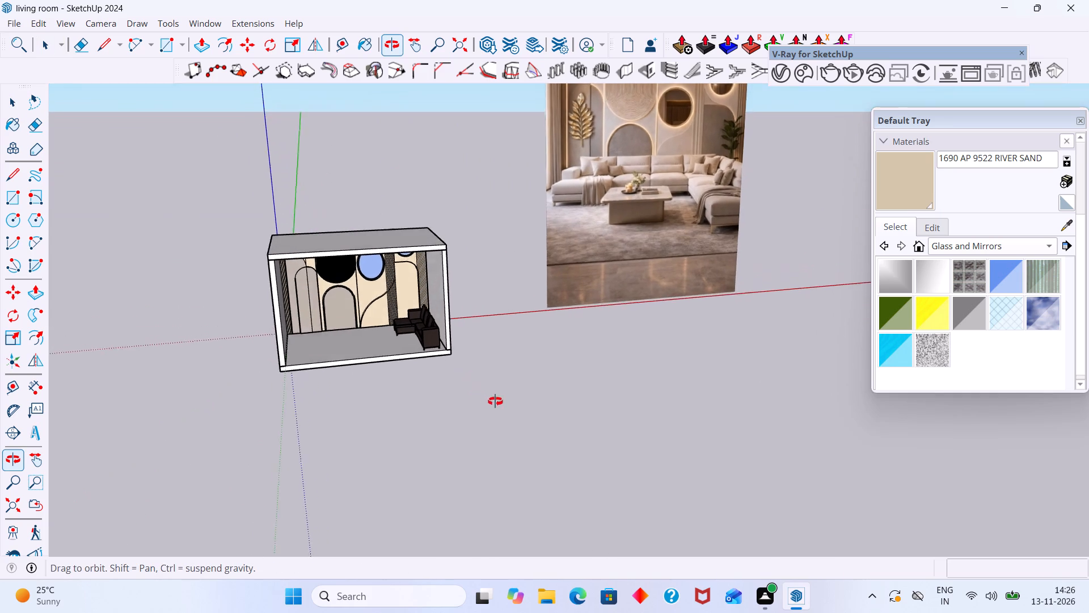
middle_drag(495, 401, 508, 408)
scroll(439, 364, up, 7)
scroll(418, 339, down, 4)
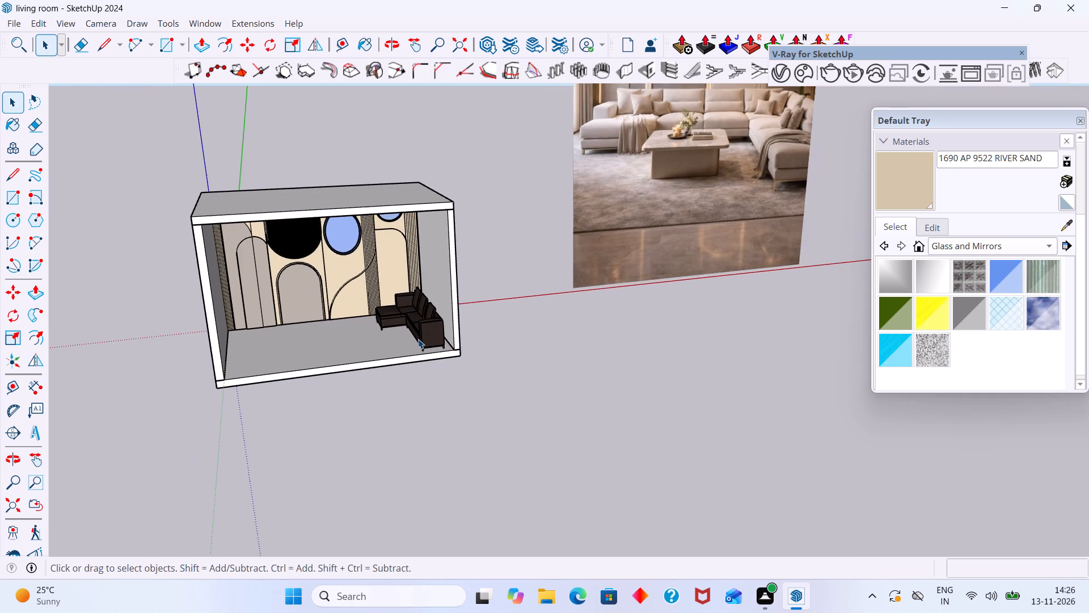
middle_drag(418, 339, 438, 317)
scroll(413, 317, up, 6)
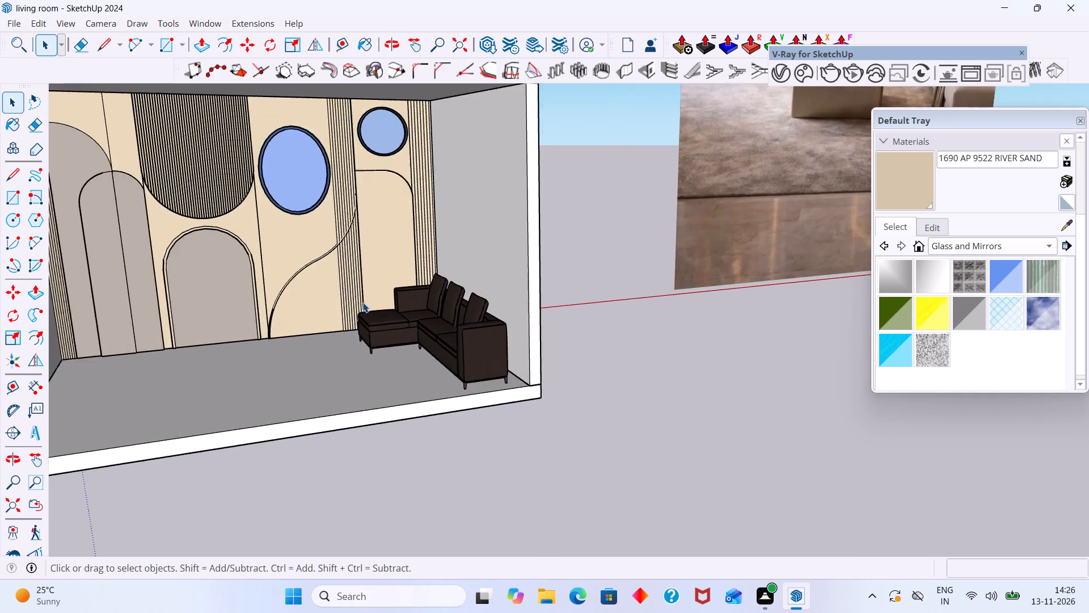
scroll(363, 303, up, 15)
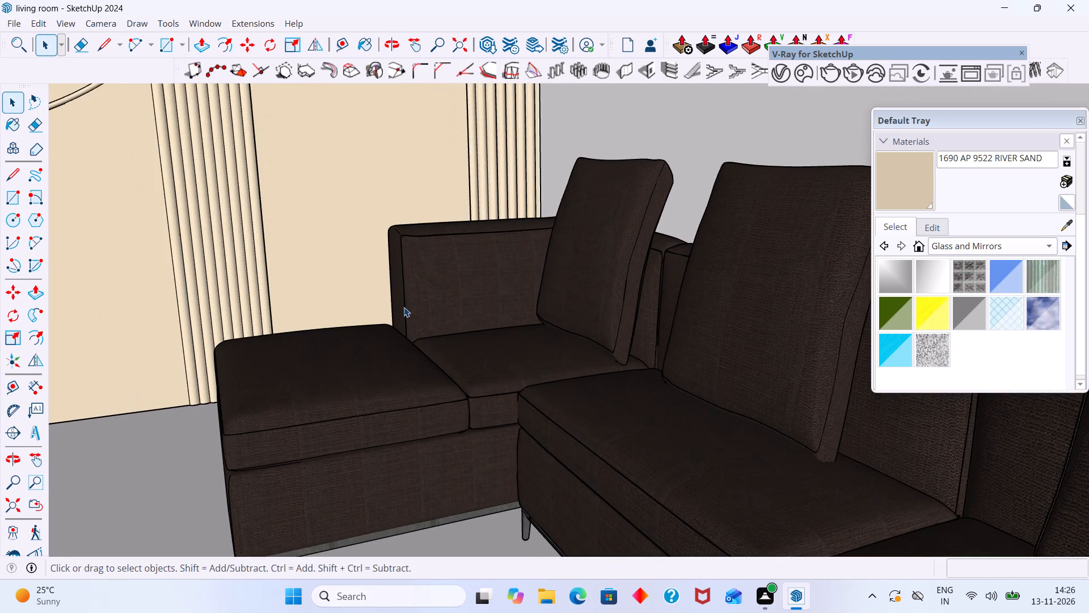
scroll(404, 307, down, 13)
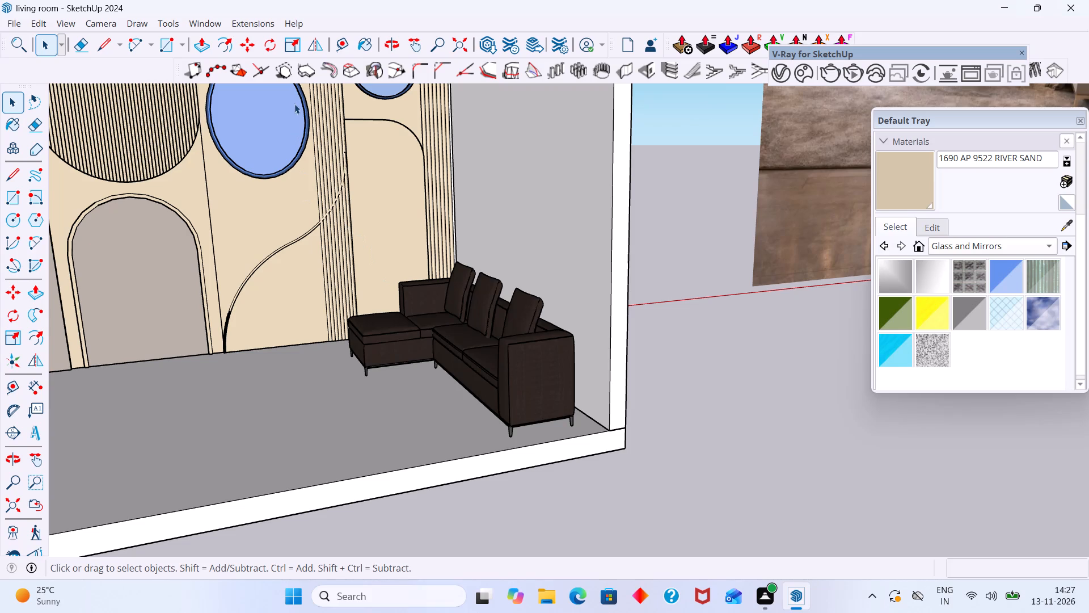
Browse the 3D Warehouse sofa models for another seating option that suits the room.
click(206, 23)
click(240, 156)
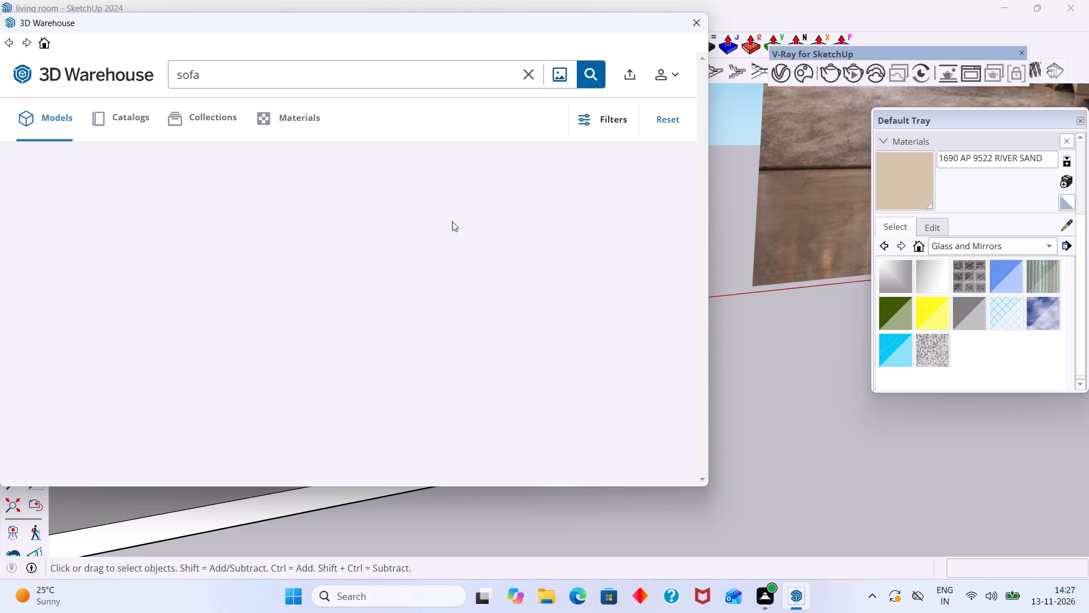
scroll(383, 265, down, 4)
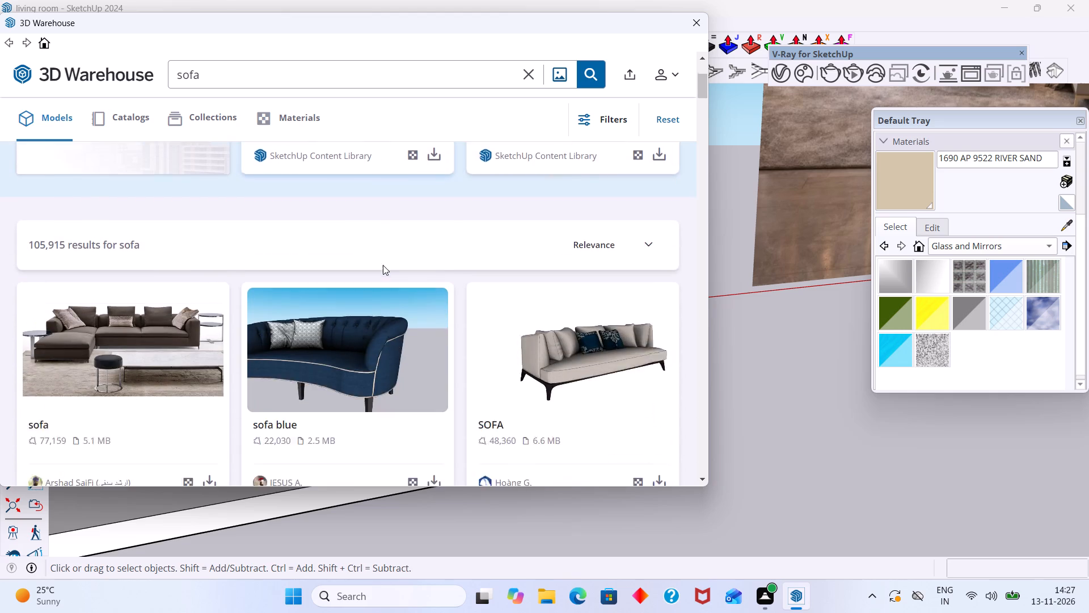
scroll(400, 268, down, 2)
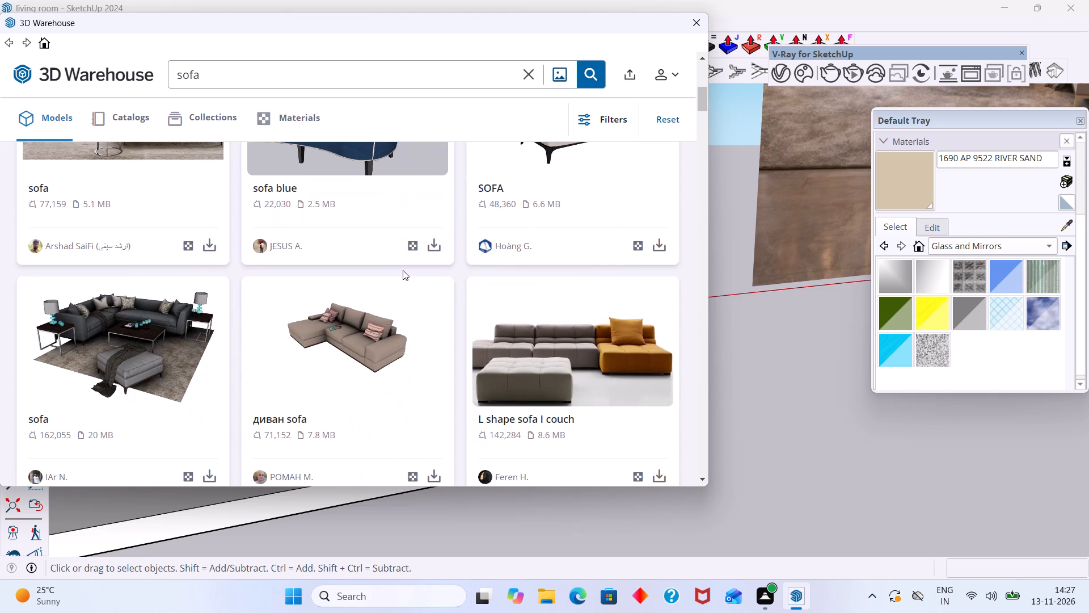
scroll(404, 271, down, 3)
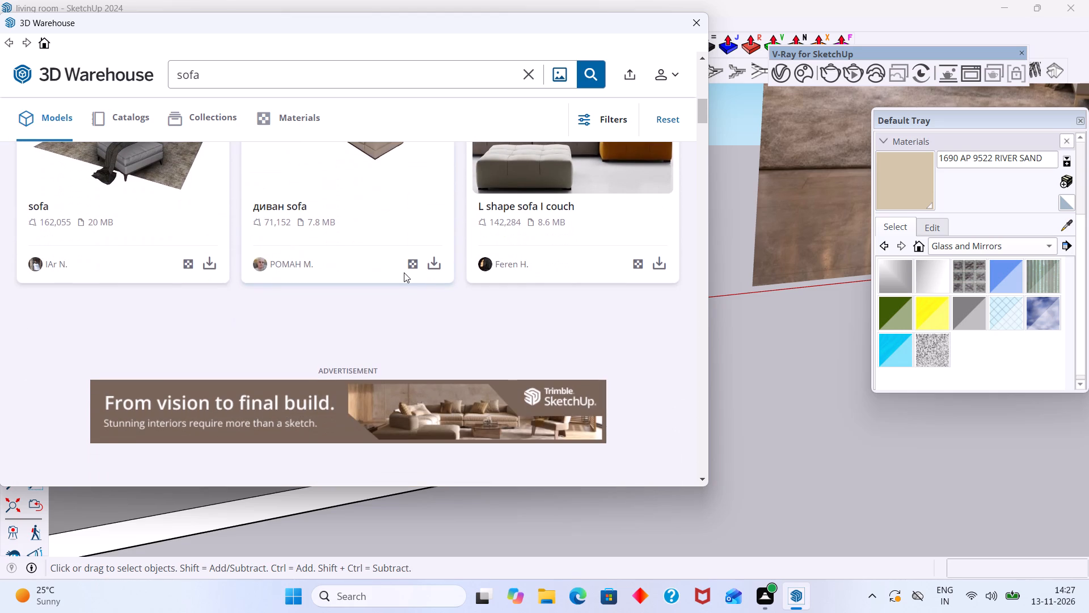
scroll(404, 272, up, 2)
scroll(404, 272, down, 10)
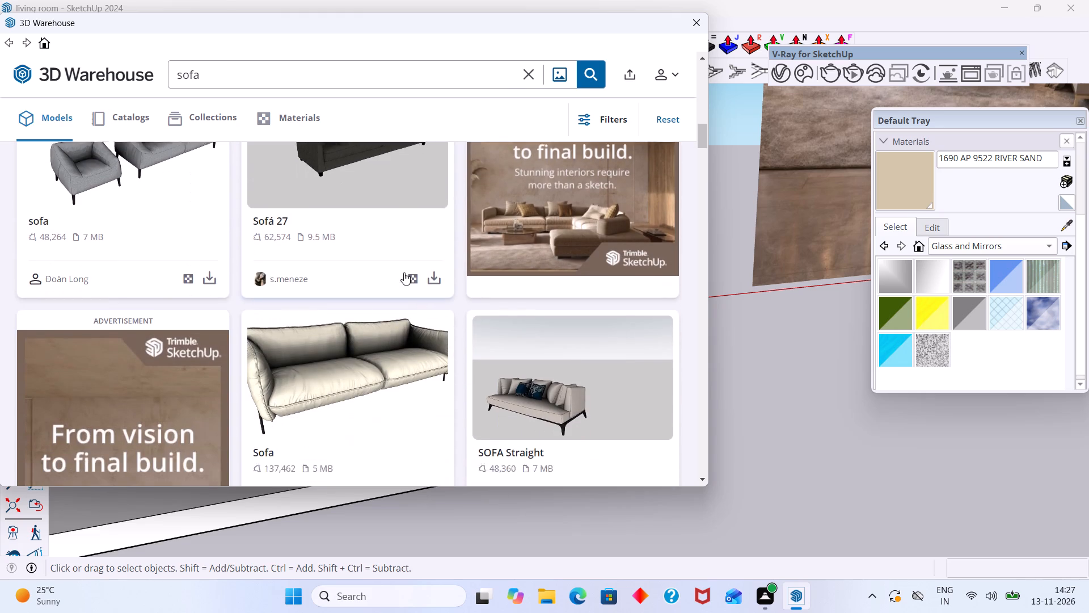
scroll(405, 275, down, 3)
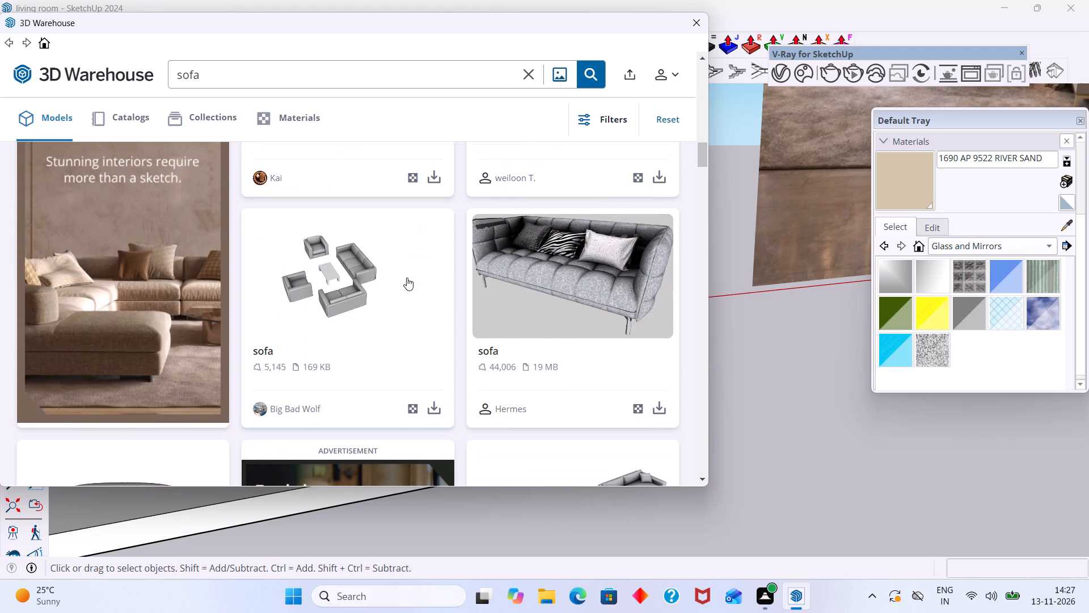
scroll(407, 278, down, 5)
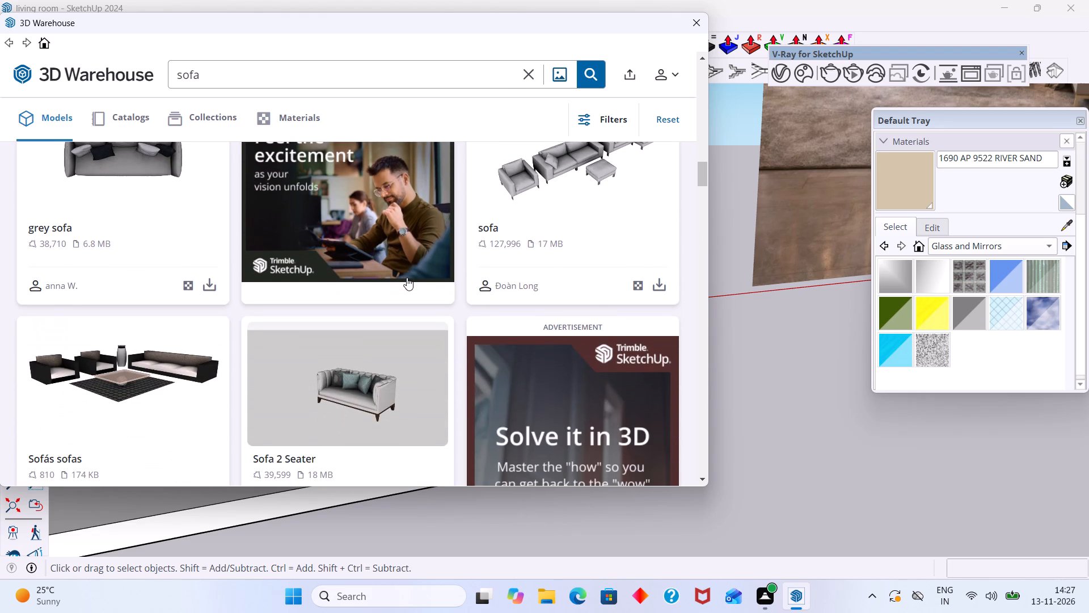
scroll(407, 278, up, 19)
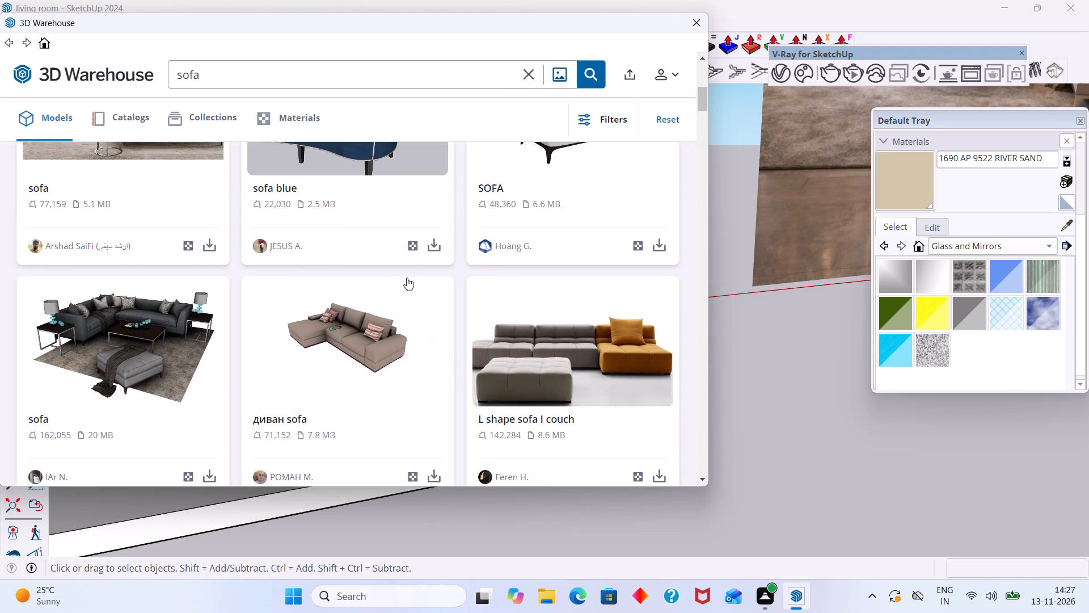
scroll(407, 278, down, 2)
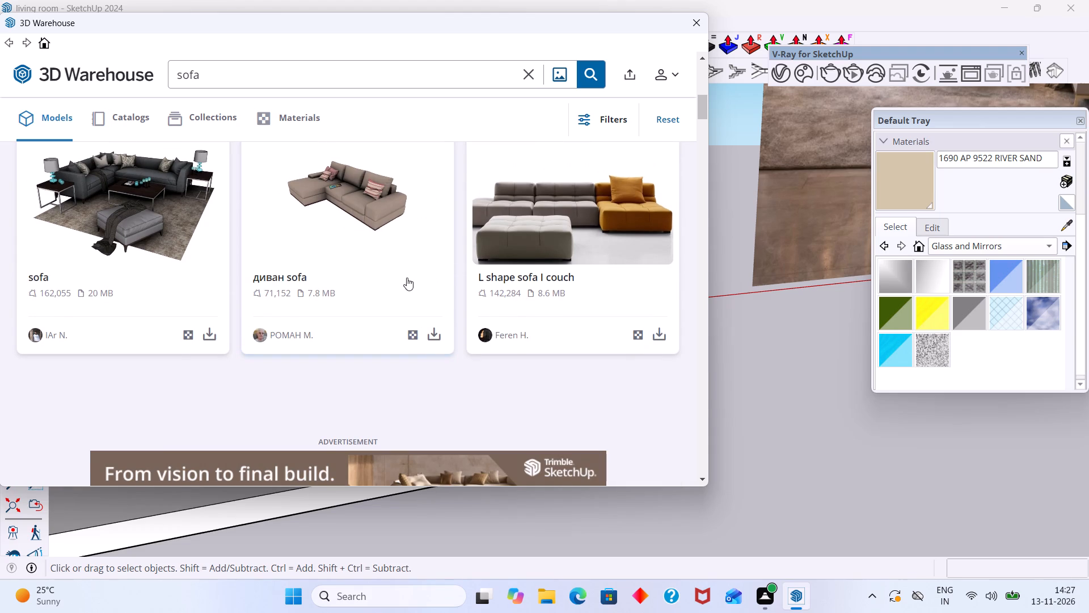
scroll(411, 275, down, 1)
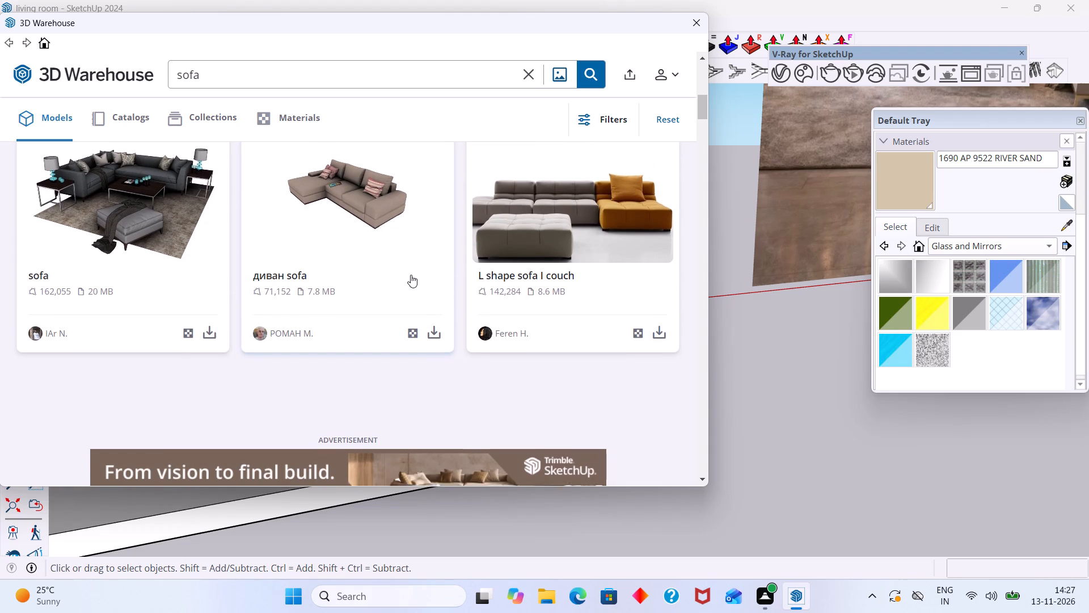
scroll(411, 275, down, 12)
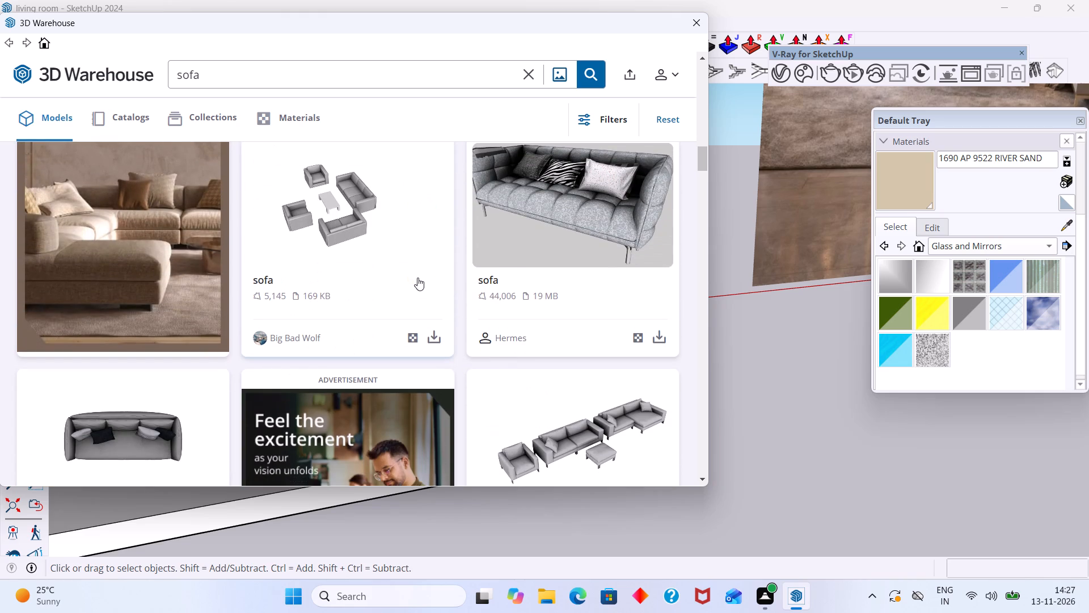
Load Big Bad Wolf's grey sofa set with coffee table into the model and place it on the ground outside the room's open front.
click(433, 337)
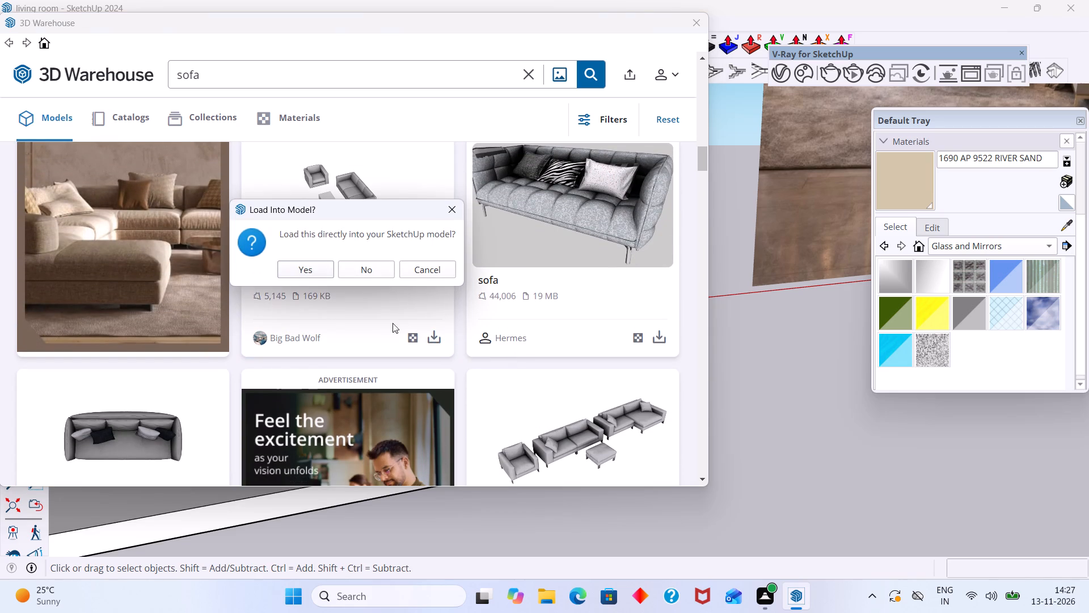
click(306, 275)
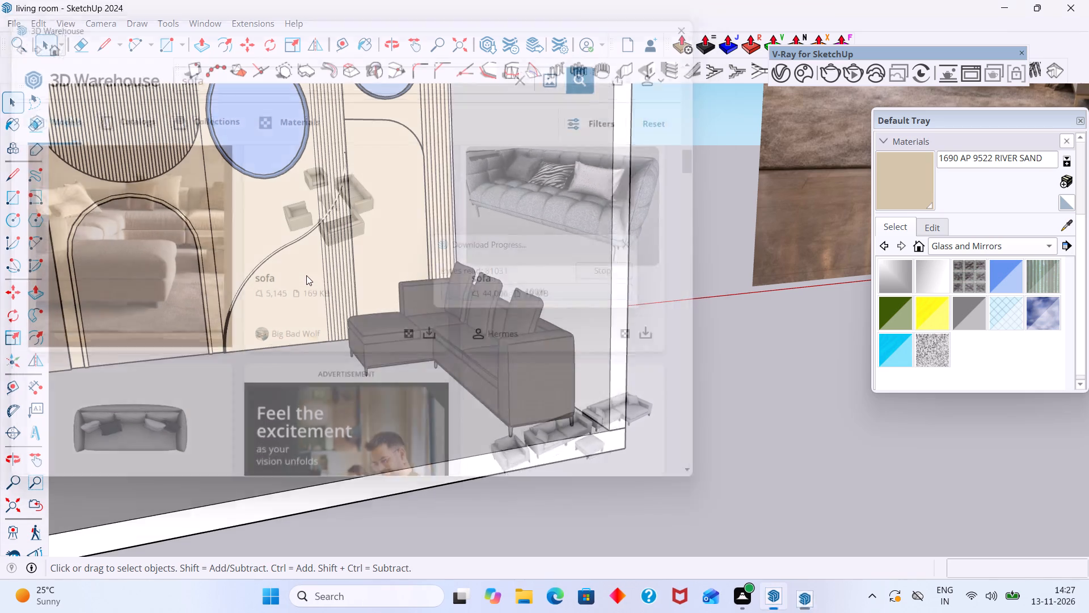
click(665, 331)
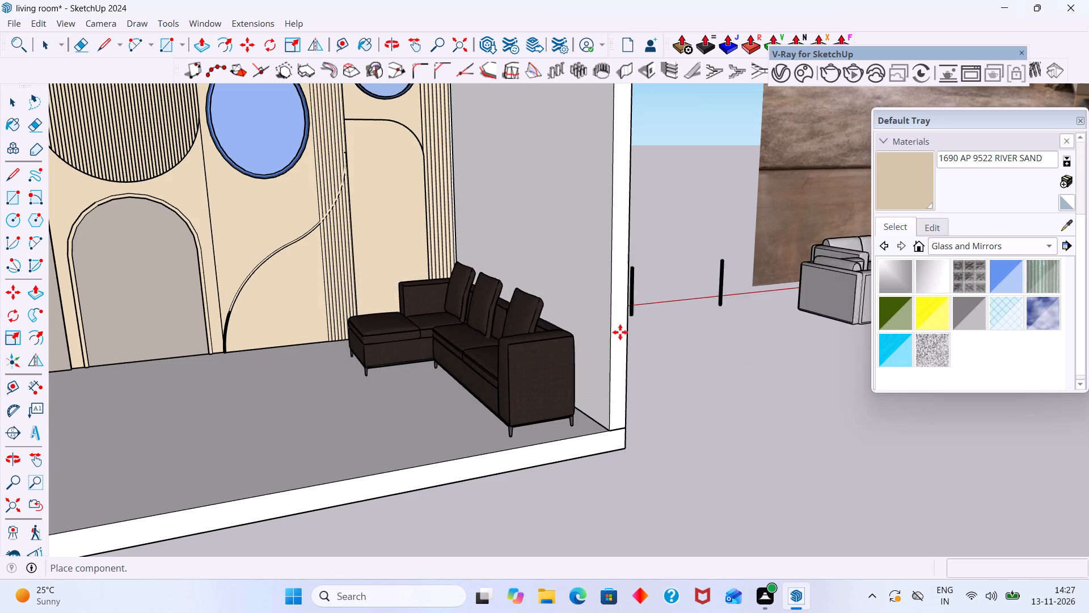
scroll(359, 405, down, 4)
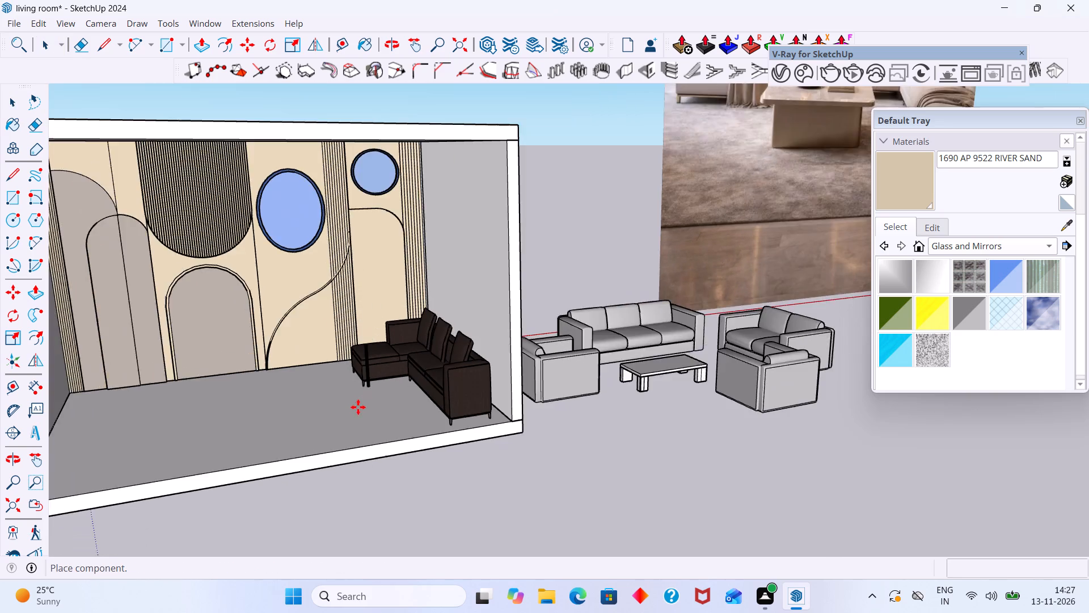
scroll(358, 407, down, 9)
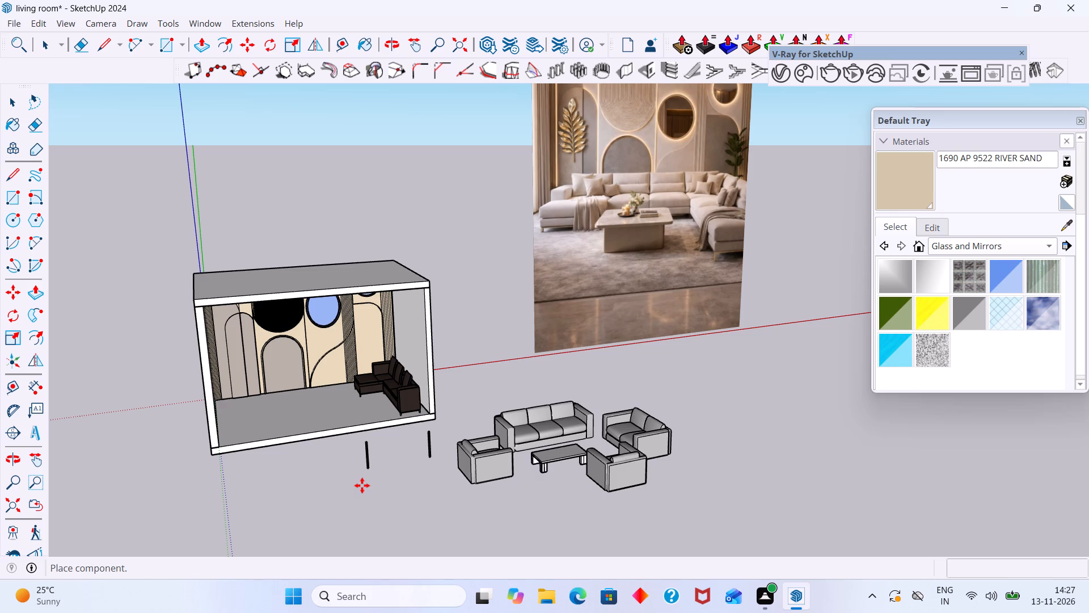
click(362, 485)
key(space)
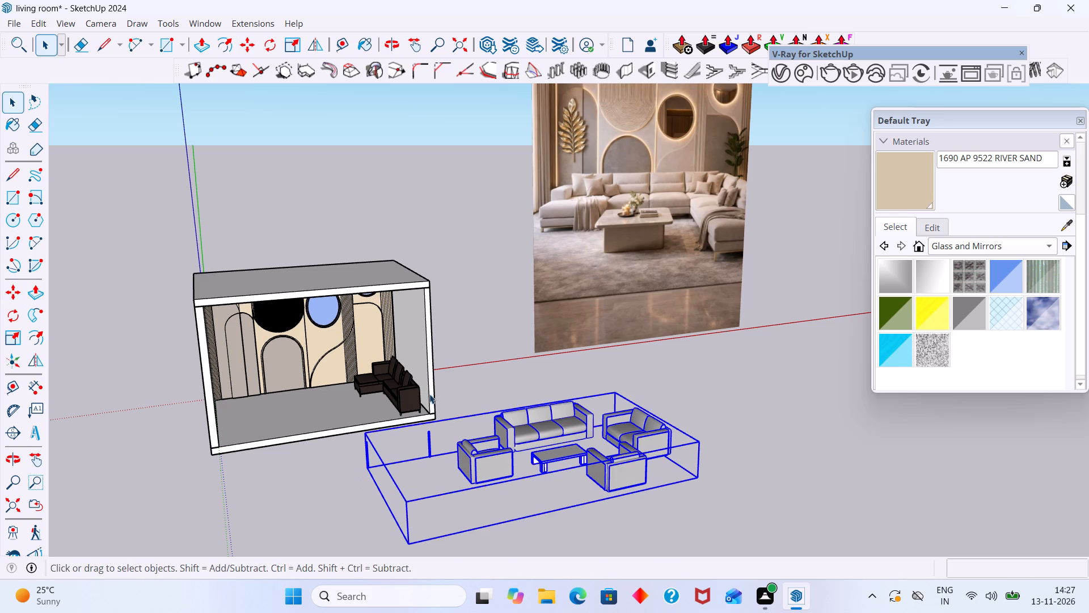
click(443, 399)
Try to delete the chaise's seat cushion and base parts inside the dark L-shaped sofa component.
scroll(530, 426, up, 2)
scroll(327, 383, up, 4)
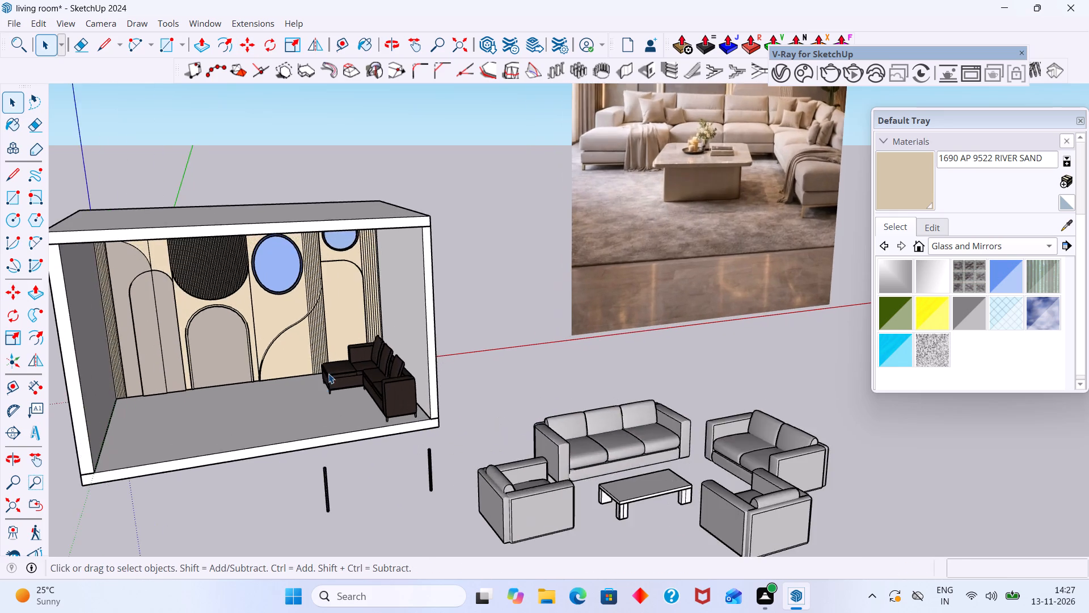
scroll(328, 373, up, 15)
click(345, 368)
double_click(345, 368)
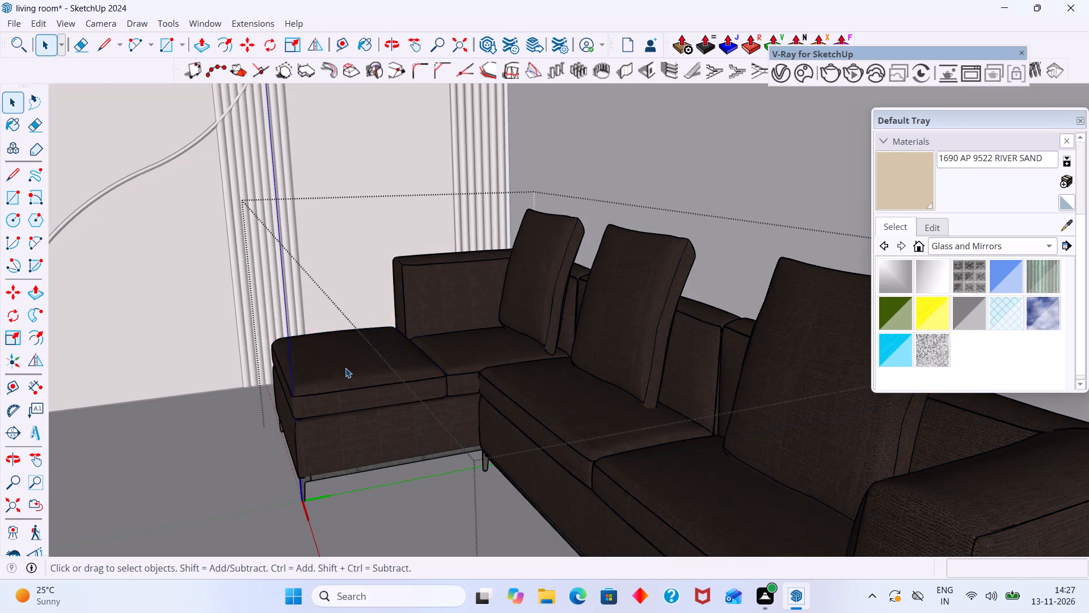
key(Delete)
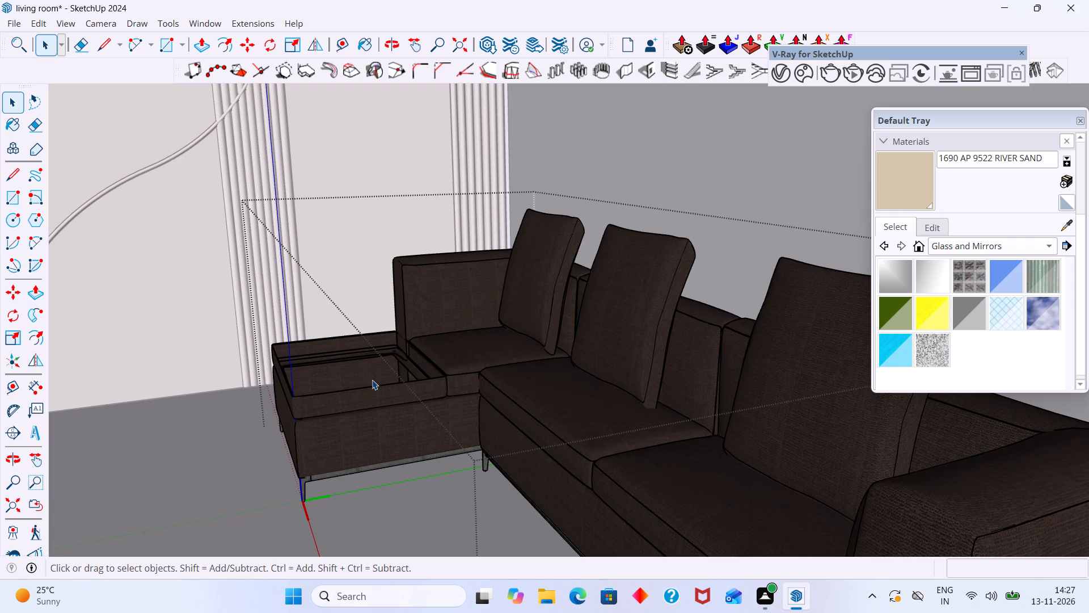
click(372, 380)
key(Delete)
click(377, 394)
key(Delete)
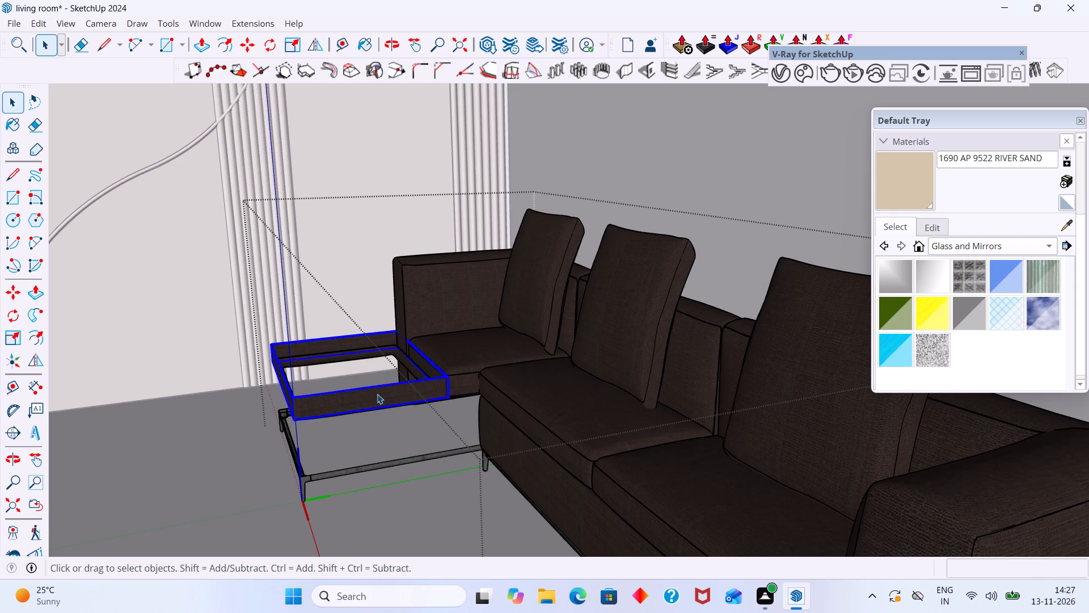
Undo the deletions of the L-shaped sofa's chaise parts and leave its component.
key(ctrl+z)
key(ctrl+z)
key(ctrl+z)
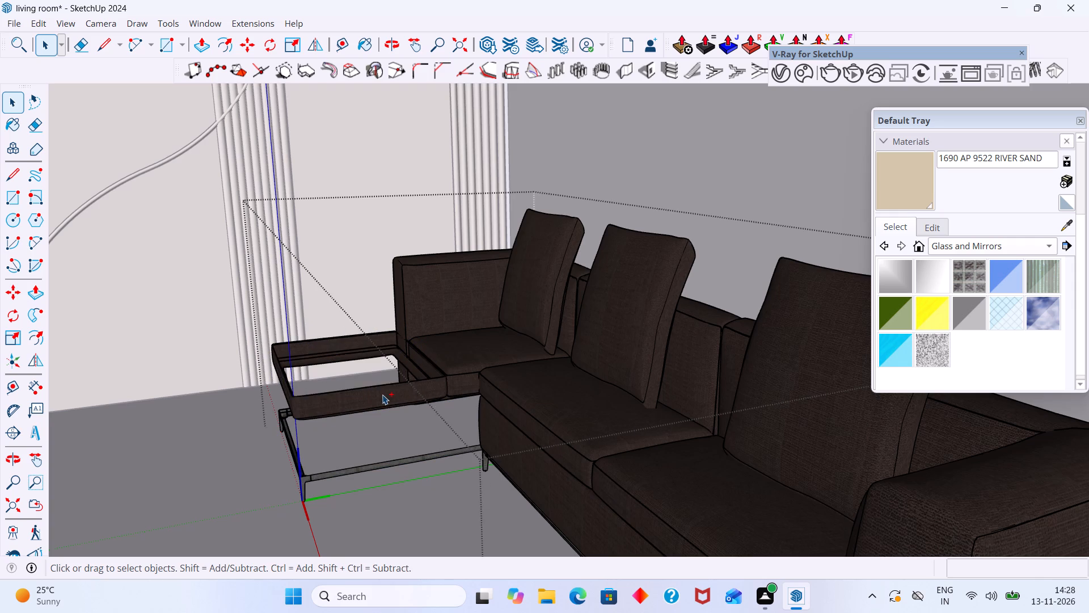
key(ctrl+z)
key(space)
Open the grey sofa set and move its three-seat sofa about 21' 7" into the room, in front of the feature wall beside the L-shaped sofa.
scroll(389, 383, down, 16)
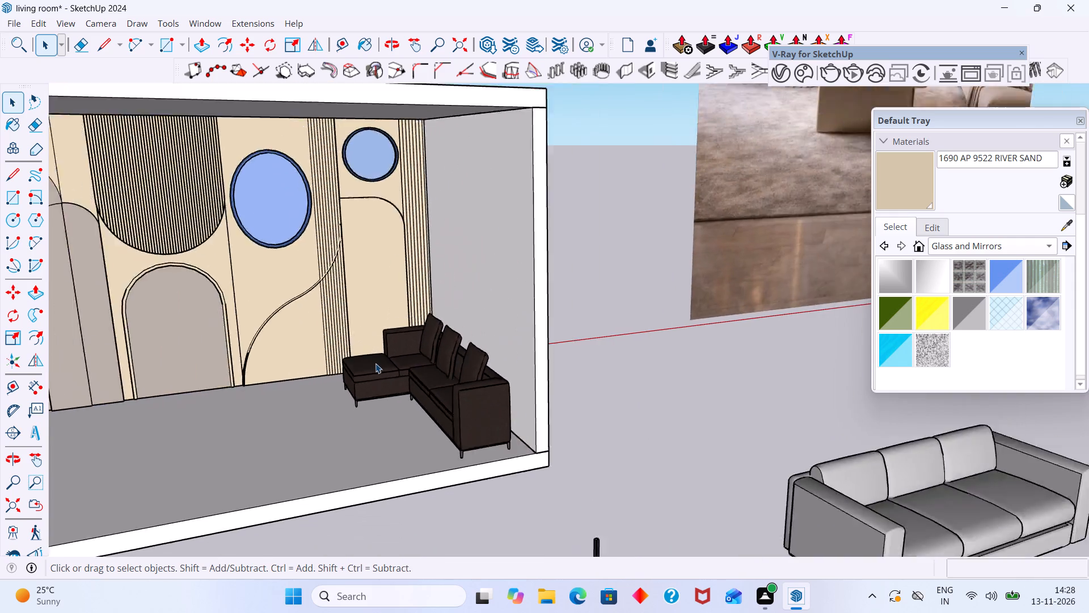
scroll(375, 363, down, 6)
shift+middle_drag(431, 357, 389, 329)
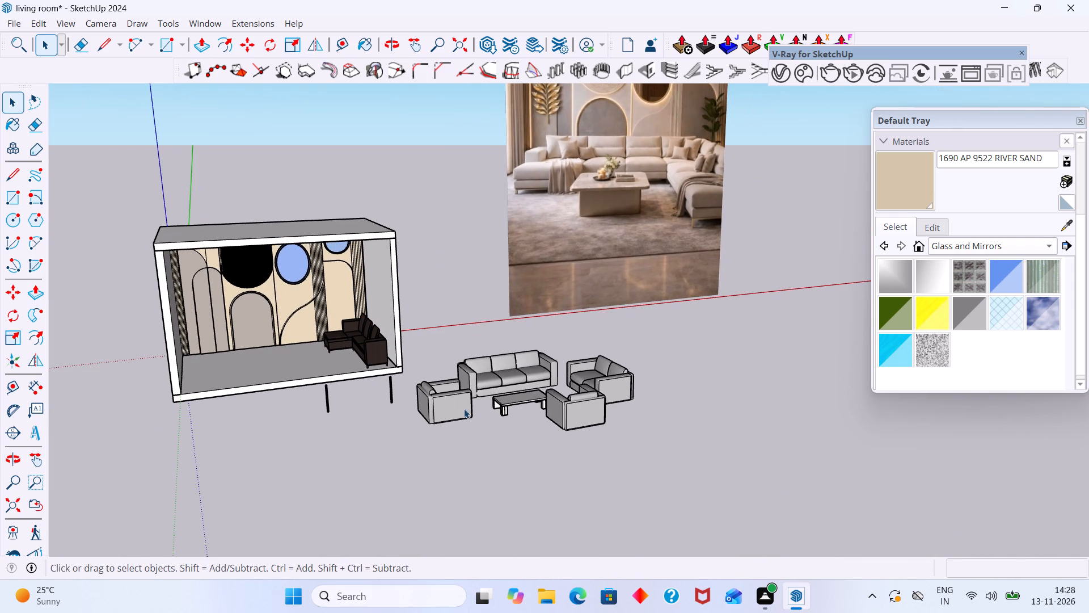
scroll(481, 402, up, 5)
click(487, 369)
double_click(487, 369)
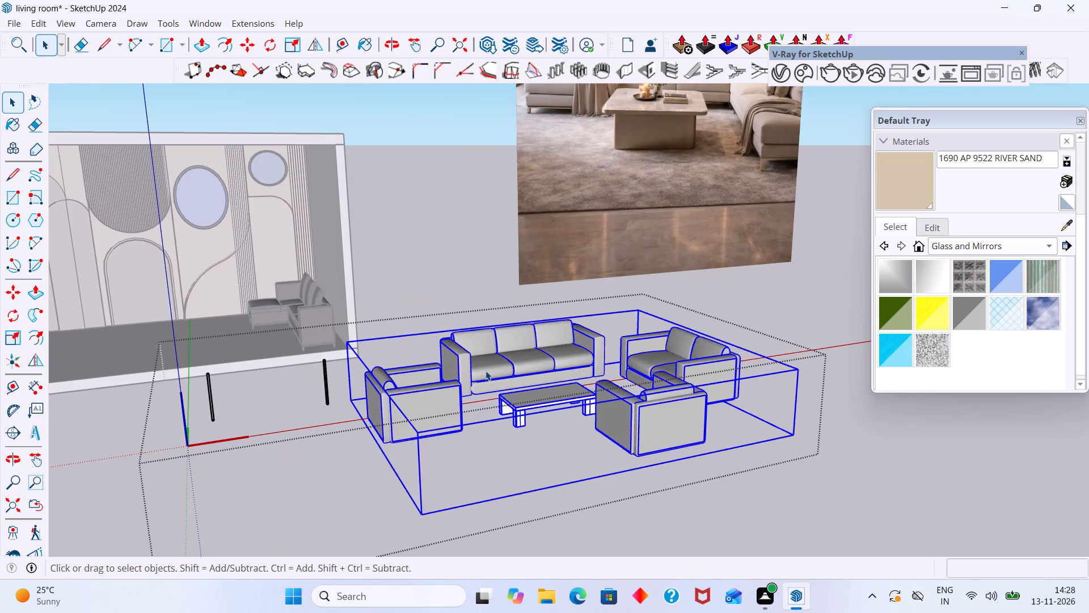
click(485, 372)
scroll(485, 372, up, 2)
double_click(485, 372)
click(475, 372)
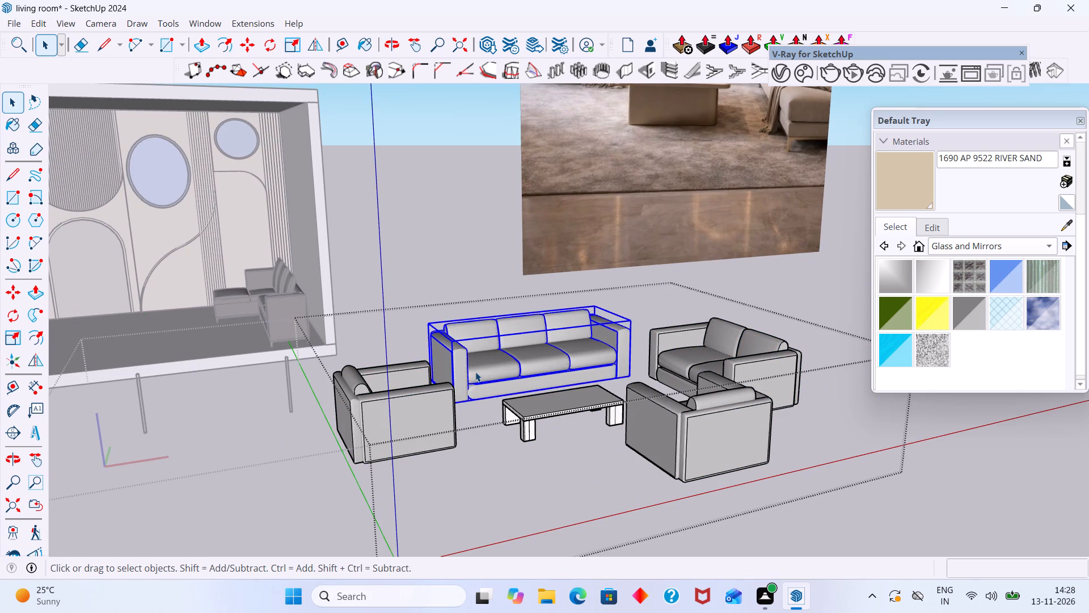
key(m)
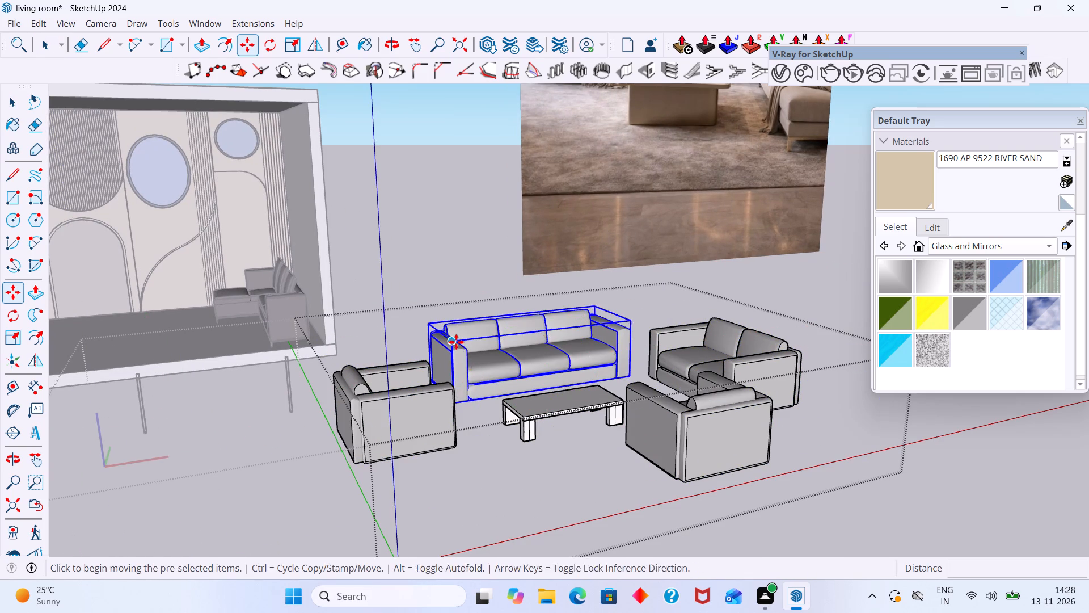
middle_drag(457, 346, 526, 484)
scroll(480, 392, up, 1)
scroll(468, 494, up, 3)
click(480, 468)
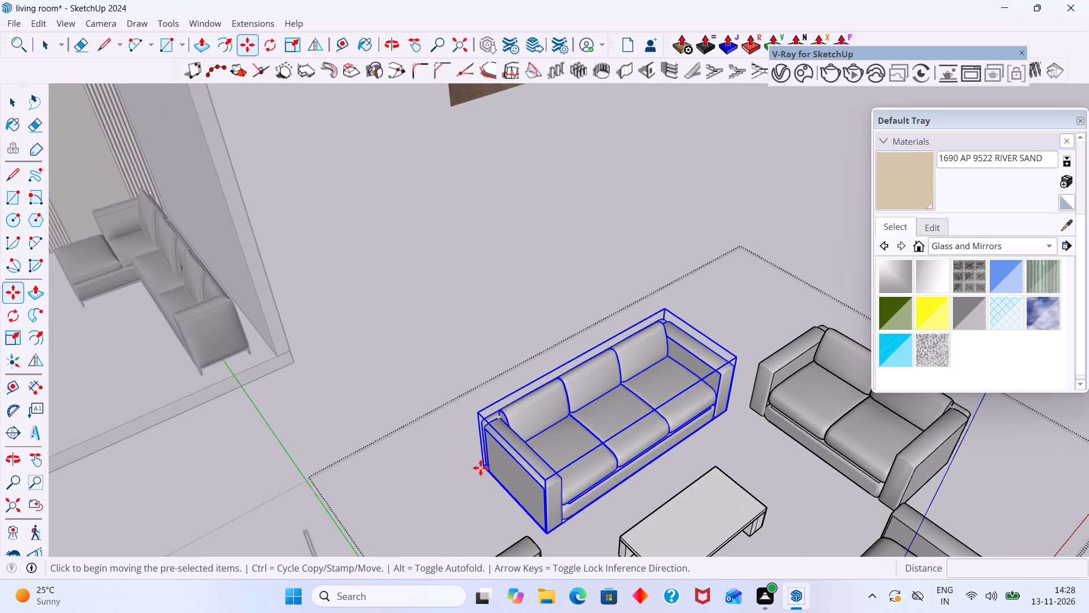
scroll(277, 429, down, 8)
shift+middle_drag(277, 429, 560, 435)
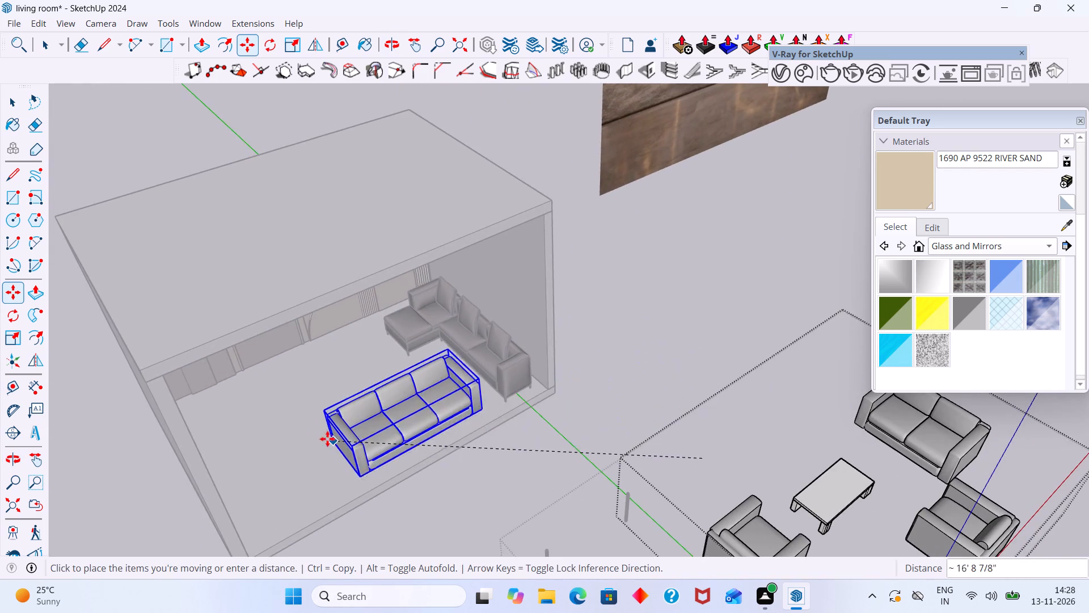
scroll(319, 430, up, 6)
scroll(258, 380, up, 3)
middle_drag(255, 380, 229, 373)
scroll(229, 373, up, 1)
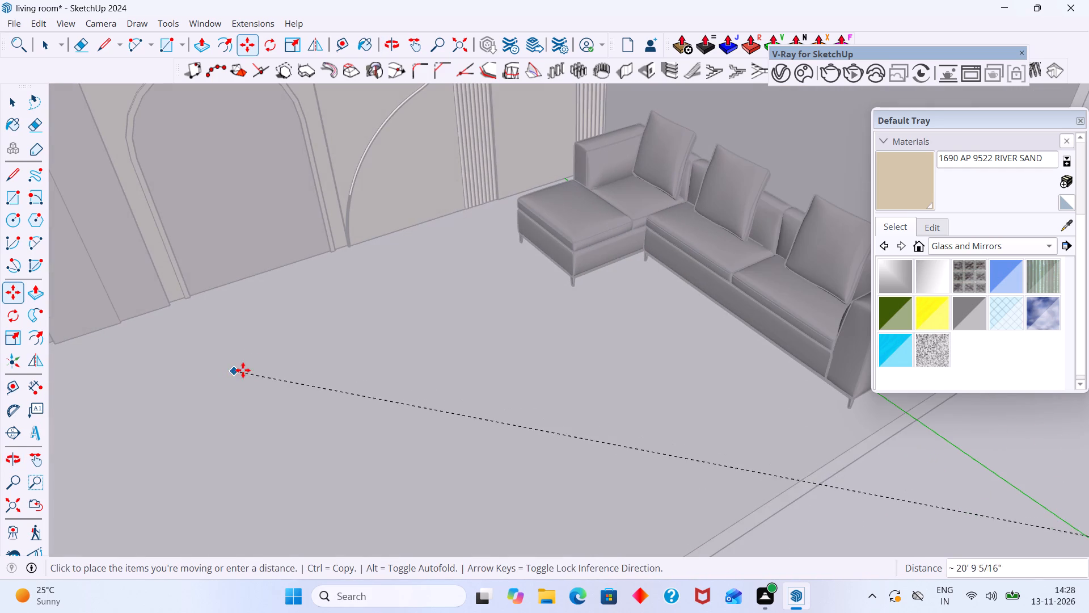
scroll(290, 399, down, 7)
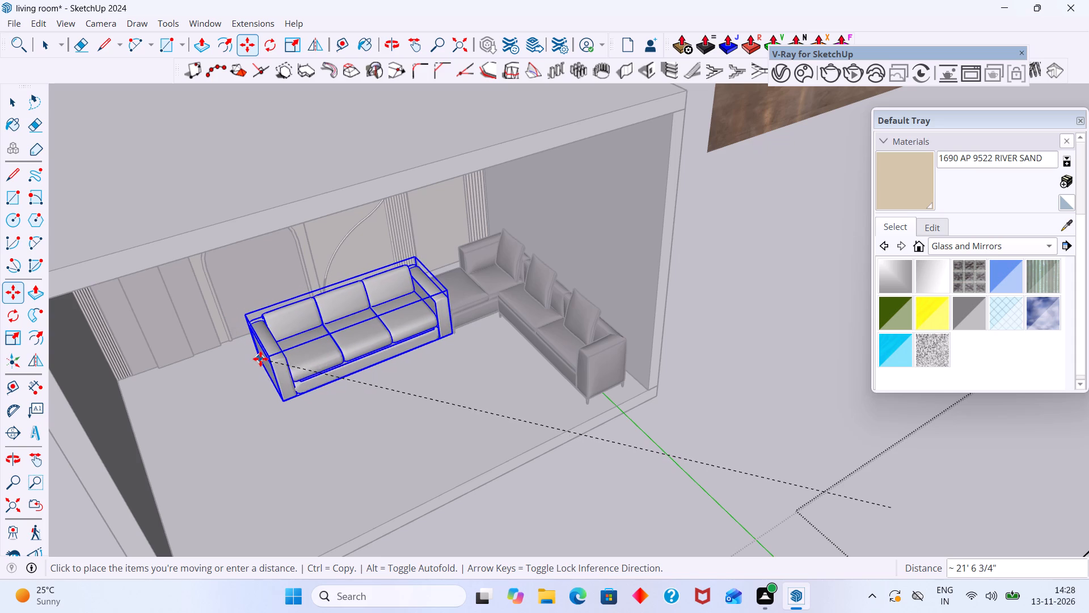
click(261, 358)
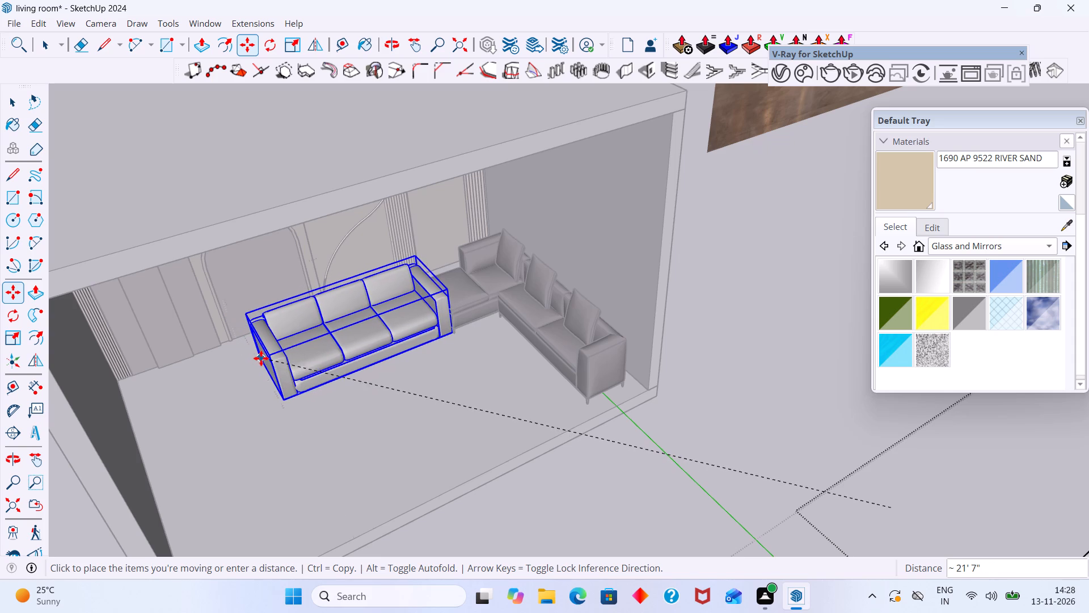
key(space)
click(682, 427)
Stretch the three-seat sofa along the red axis to a scale of about 1.17, extending its end away from the L-shaped sofa.
scroll(679, 425, down, 3)
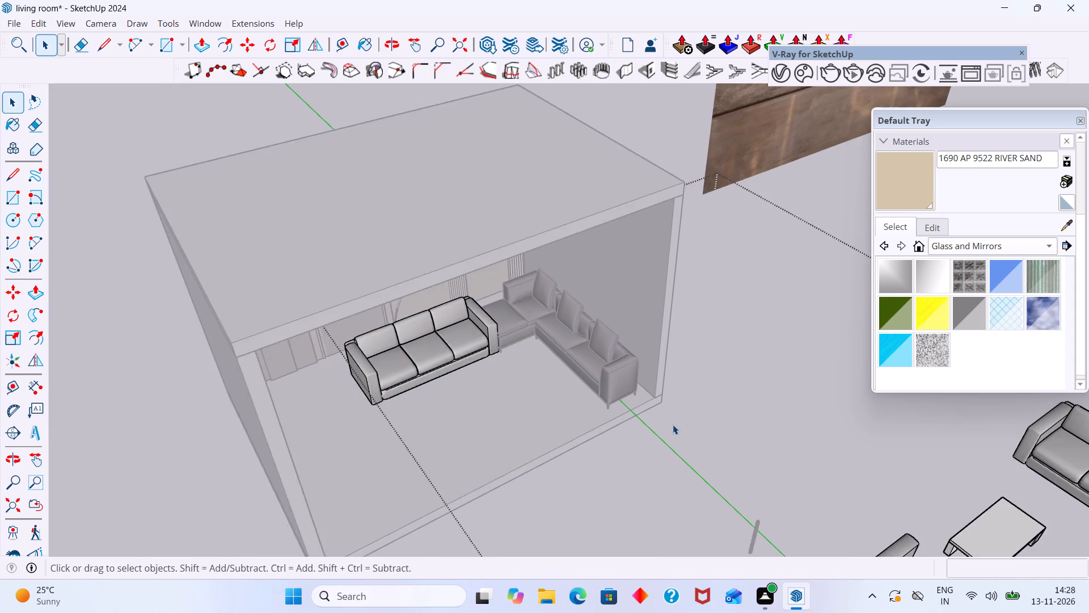
scroll(673, 425, down, 1)
middle_drag(659, 426, 645, 397)
scroll(645, 397, down, 2)
middle_drag(645, 397, 434, 328)
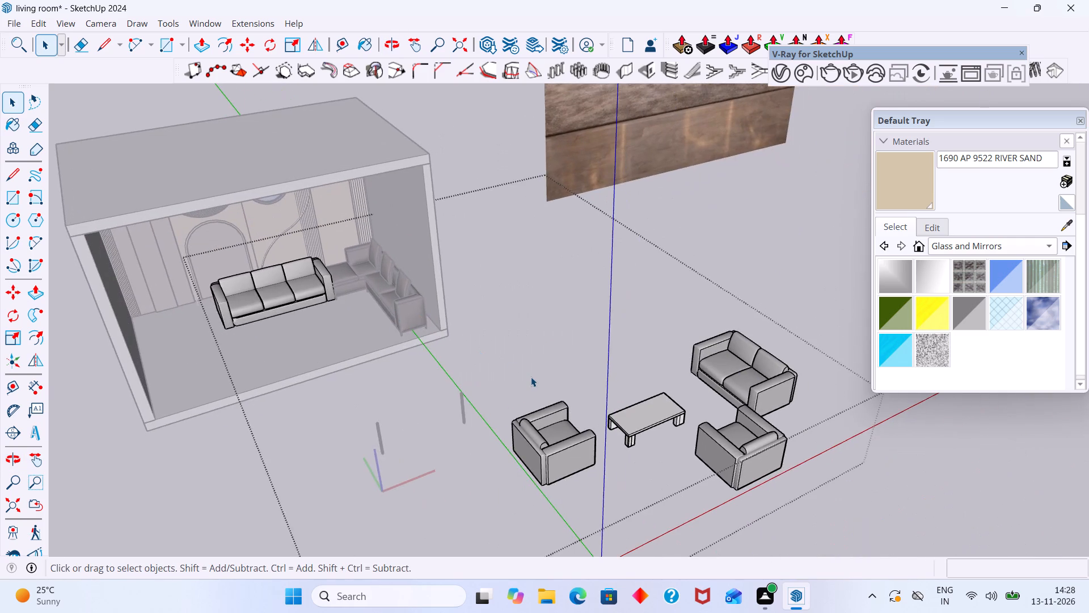
scroll(531, 377, down, 9)
middle_drag(531, 378, 520, 354)
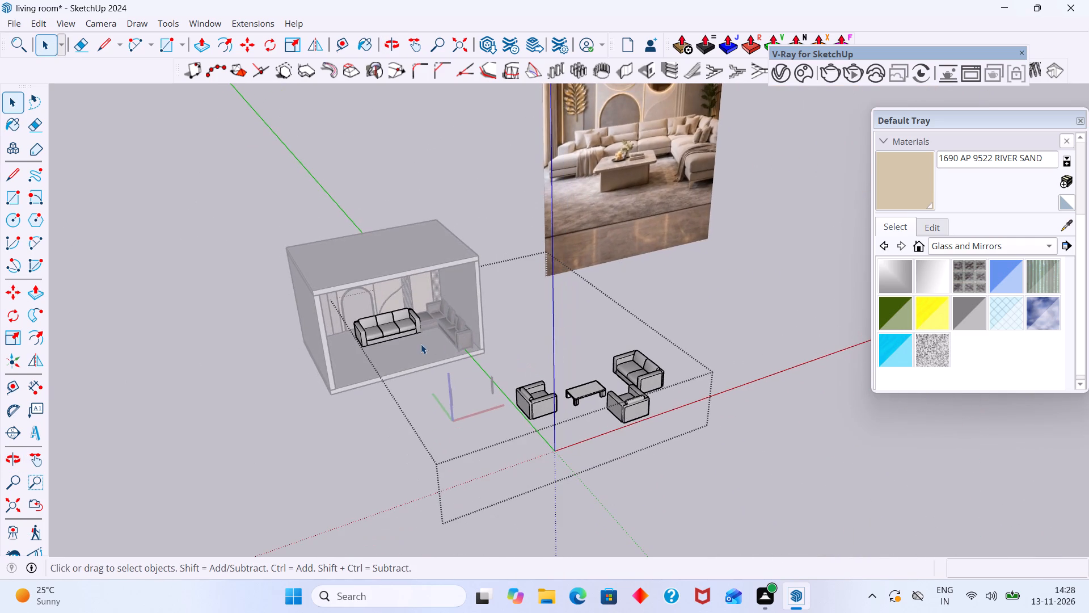
scroll(345, 329, up, 5)
scroll(358, 316, down, 6)
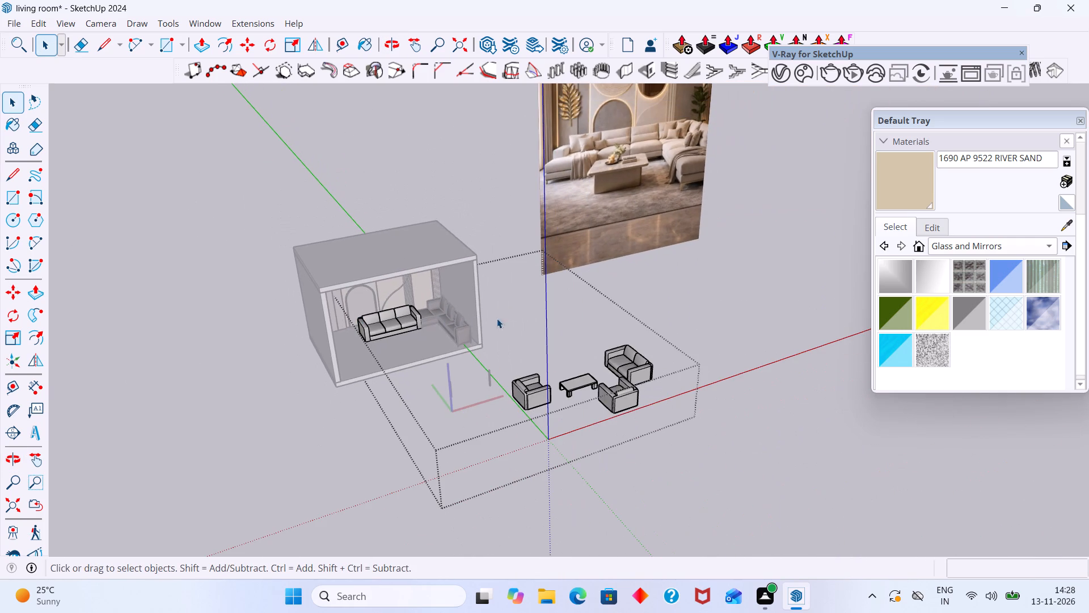
click(503, 312)
scroll(373, 315, up, 12)
click(392, 314)
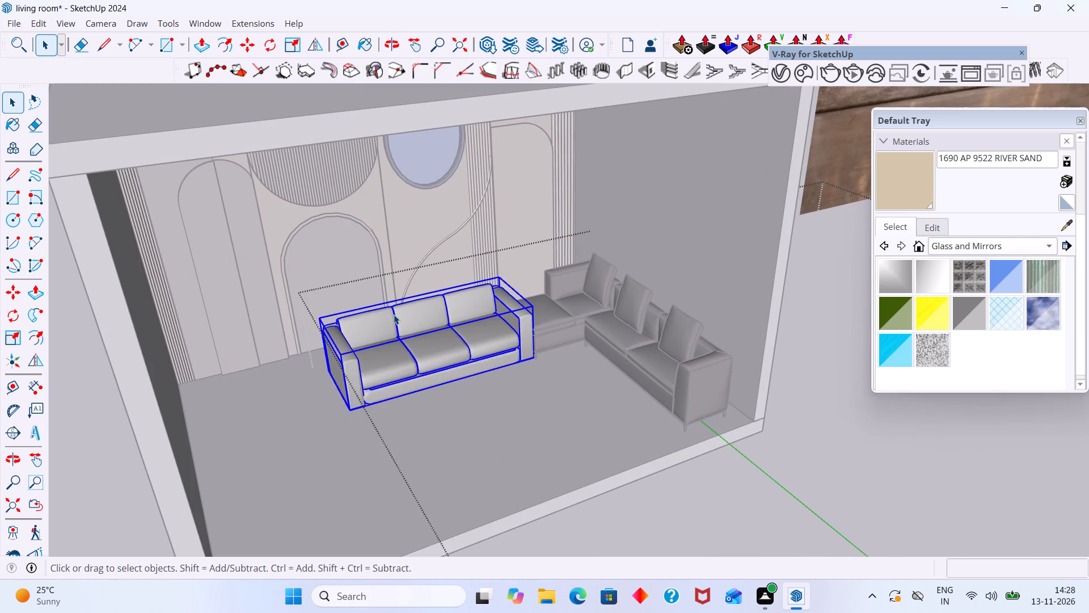
key(s)
click(336, 366)
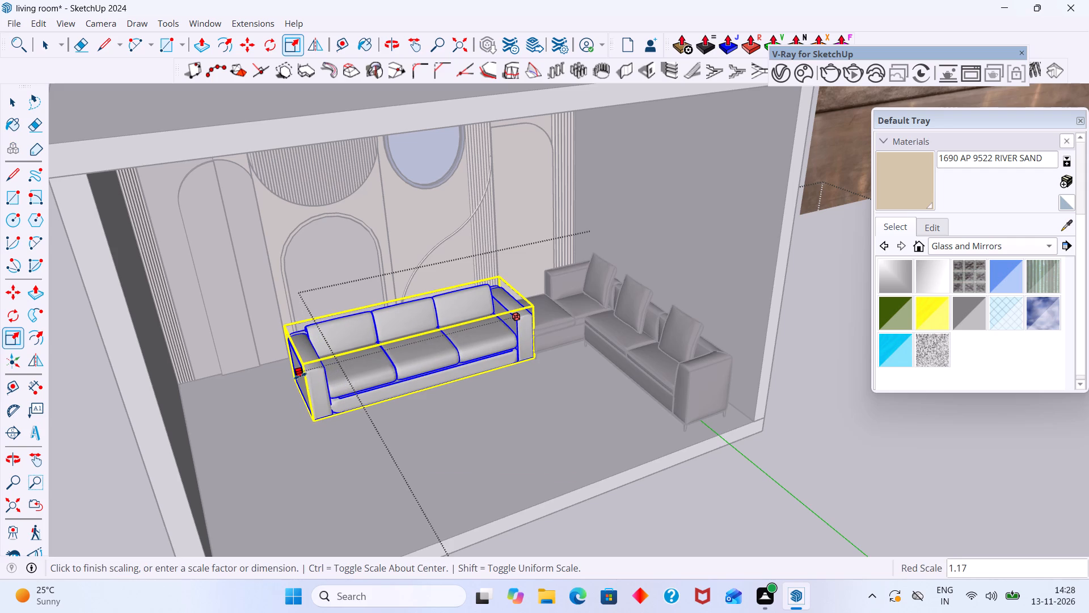
click(300, 376)
key(space)
click(610, 493)
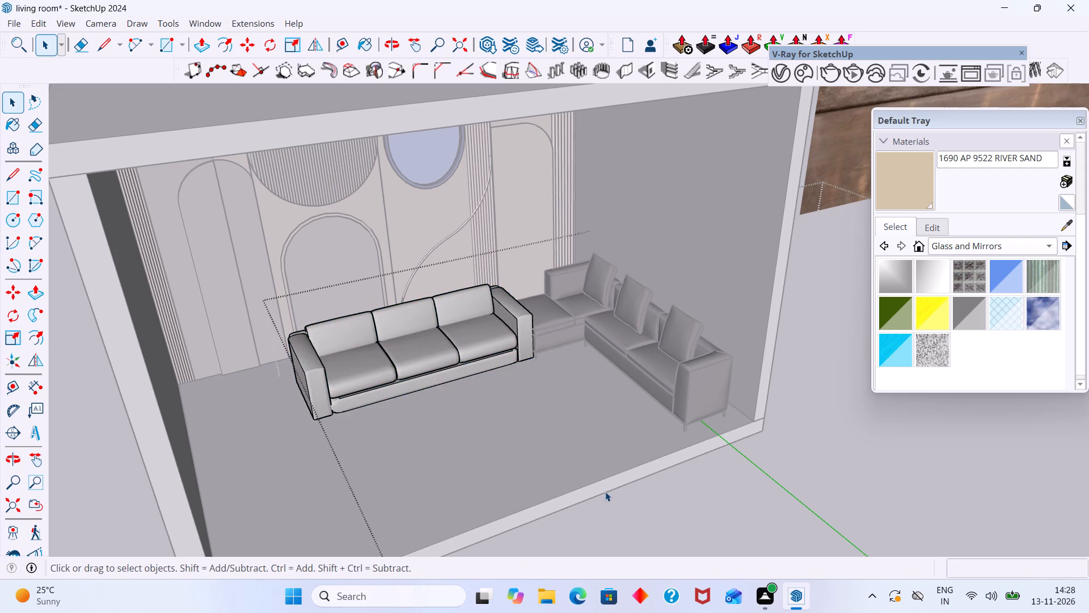
Examine how the sofas fit in the room and compare the layout with the reference photo and the remaining set pieces.
scroll(541, 455, down, 2)
middle_drag(537, 454, 411, 377)
middle_drag(419, 285, 370, 313)
scroll(395, 259, up, 3)
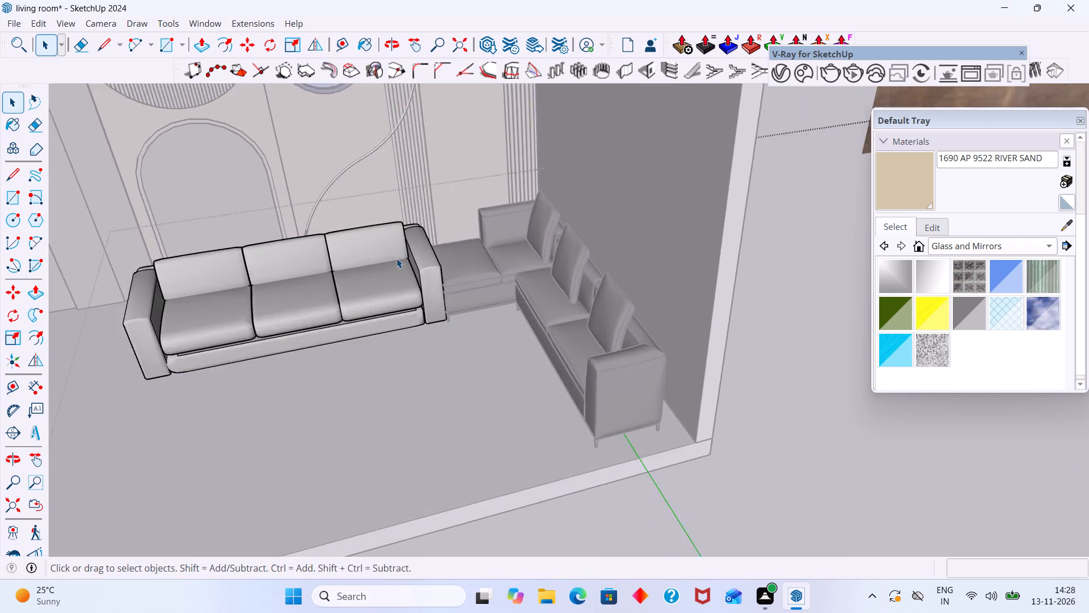
scroll(396, 258, up, 7)
middle_drag(408, 254, 336, 262)
scroll(337, 275, down, 4)
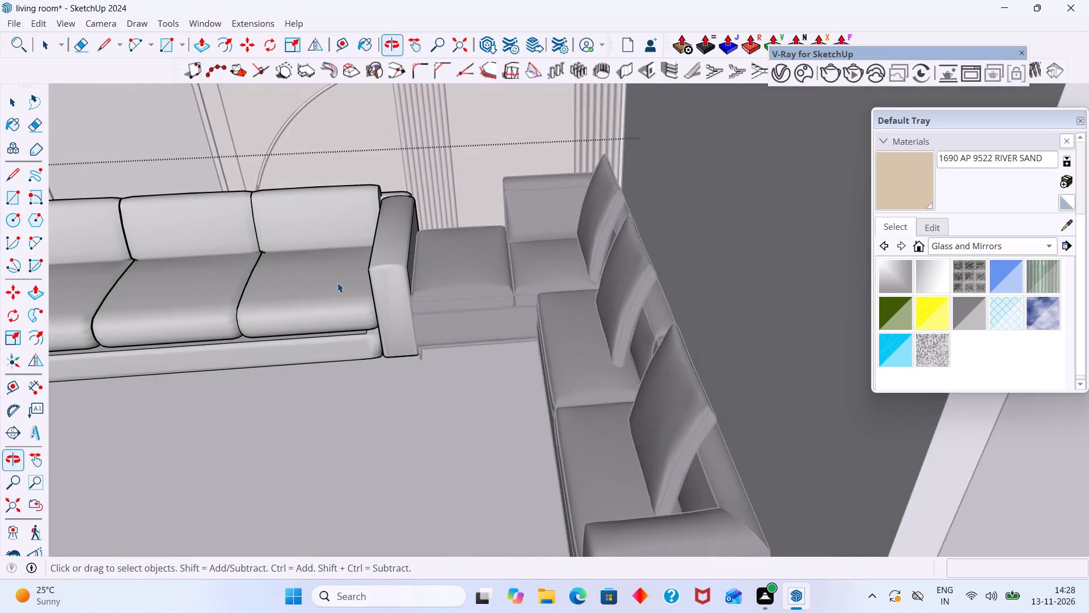
scroll(575, 21, down, 4)
scroll(581, 220, down, 9)
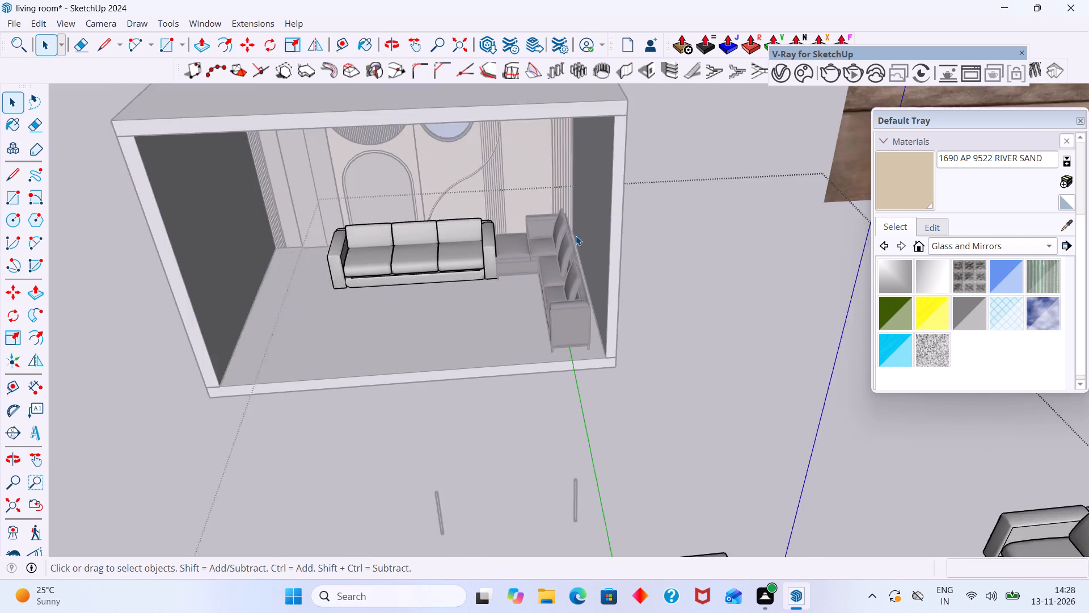
scroll(576, 236, down, 2)
middle_drag(569, 254, 616, 247)
scroll(616, 246, down, 8)
middle_drag(609, 254, 589, 200)
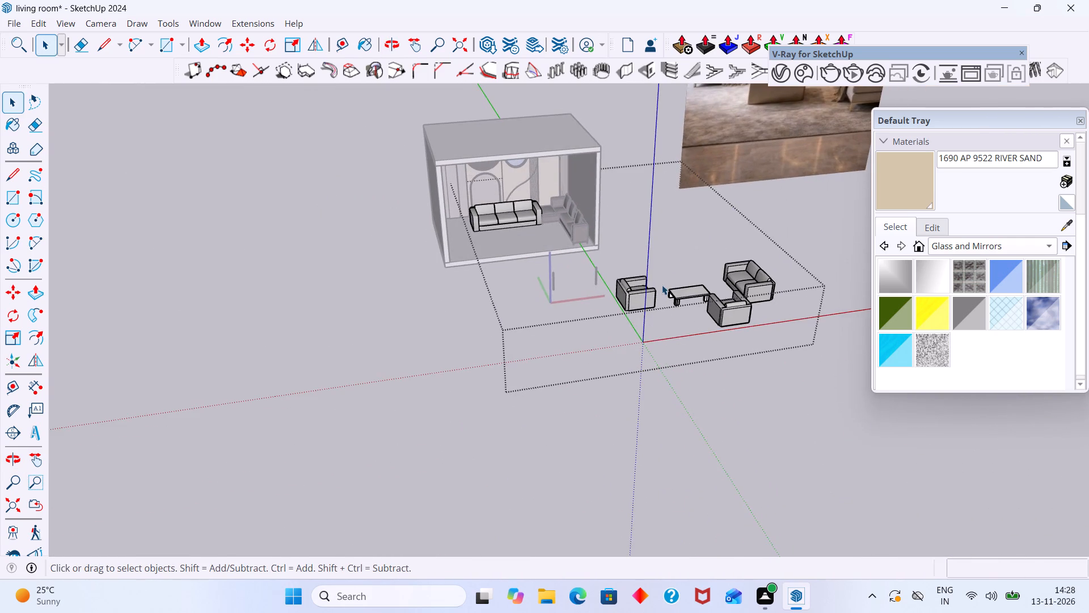
middle_drag(662, 285, 592, 261)
scroll(596, 280, up, 3)
scroll(584, 258, down, 2)
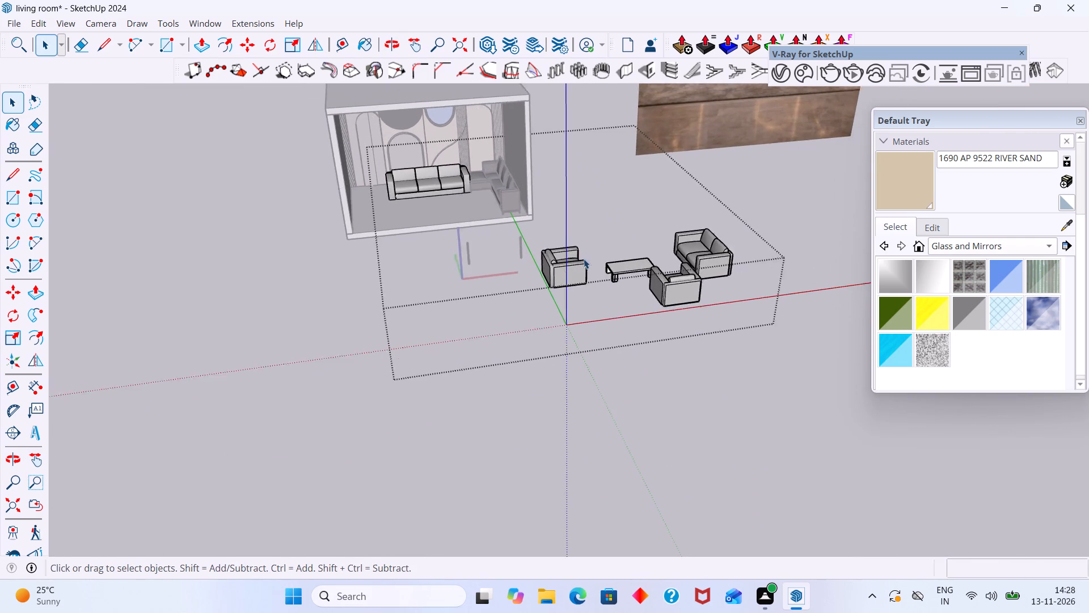
scroll(584, 259, down, 11)
shift+middle_drag(550, 291, 548, 306)
scroll(611, 185, up, 2)
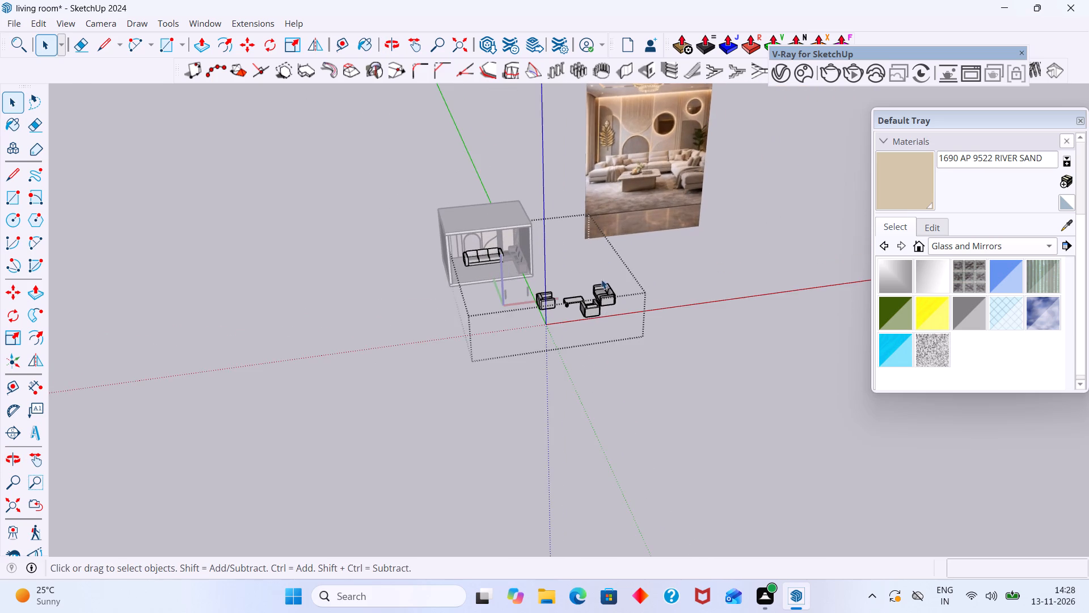
scroll(594, 289, up, 2)
middle_drag(598, 293, 623, 380)
scroll(606, 398, up, 2)
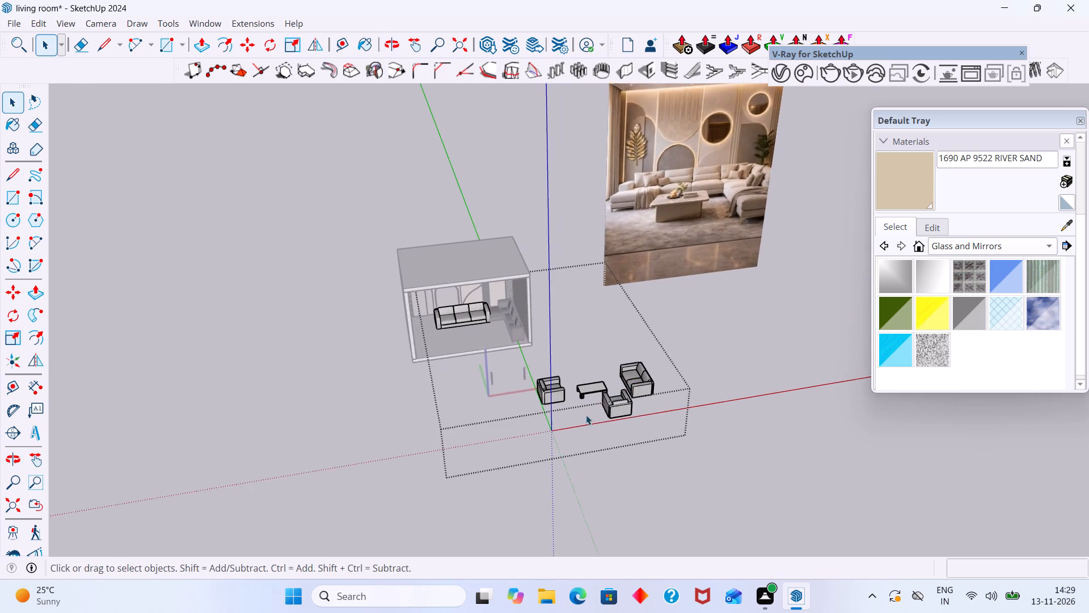
scroll(586, 415, up, 4)
scroll(562, 355, down, 2)
scroll(520, 364, up, 1)
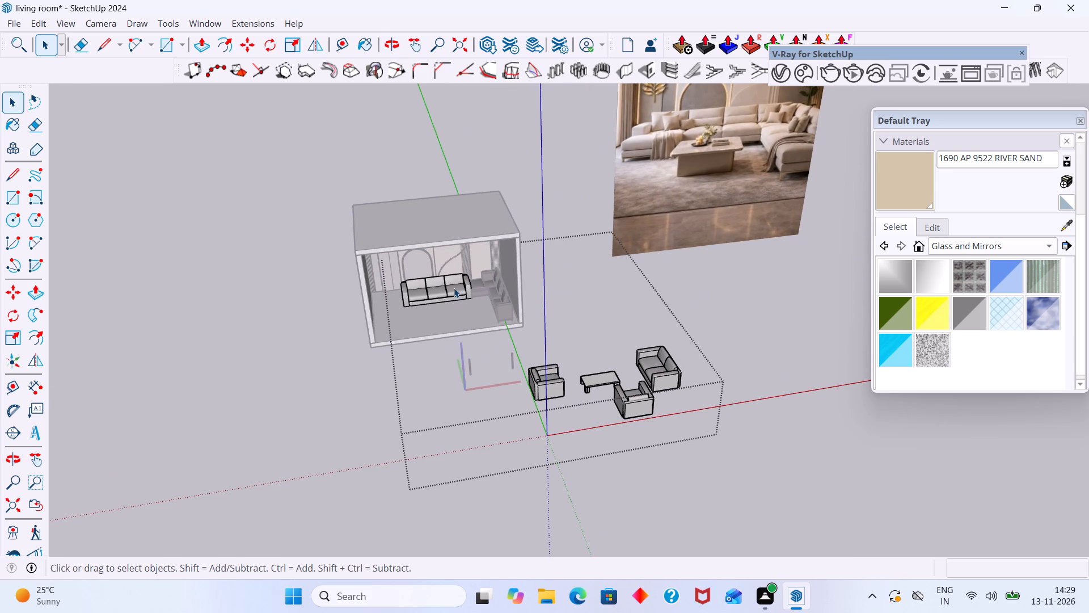
scroll(453, 282, up, 6)
scroll(459, 299, down, 6)
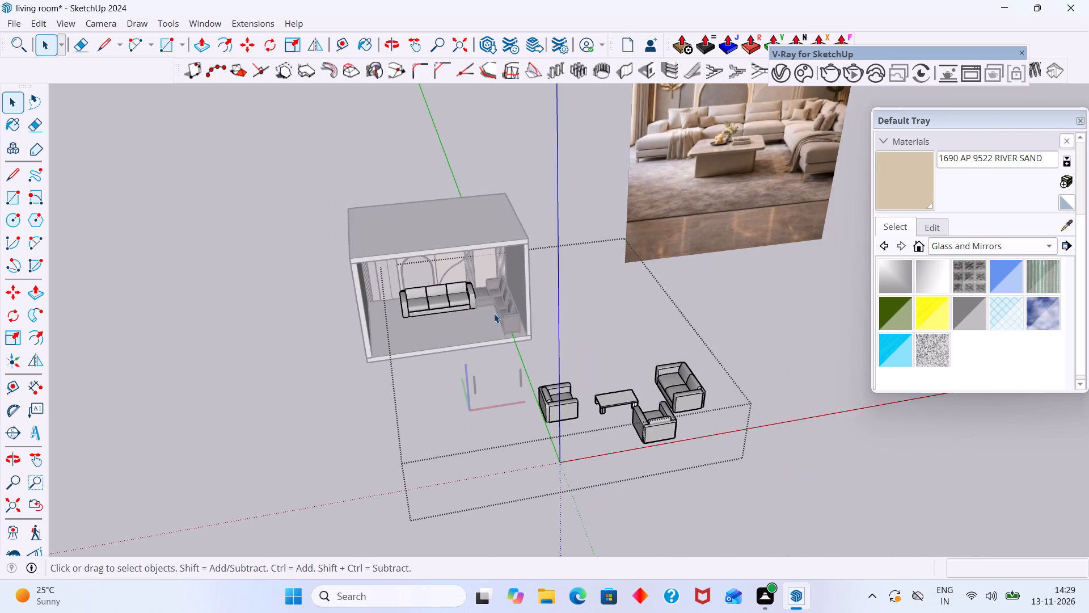
Move the armchair nearest the room about 19' 5" onto the room floor, in front of the three-seat sofa's end opposite the L-shaped sofa.
click(549, 398)
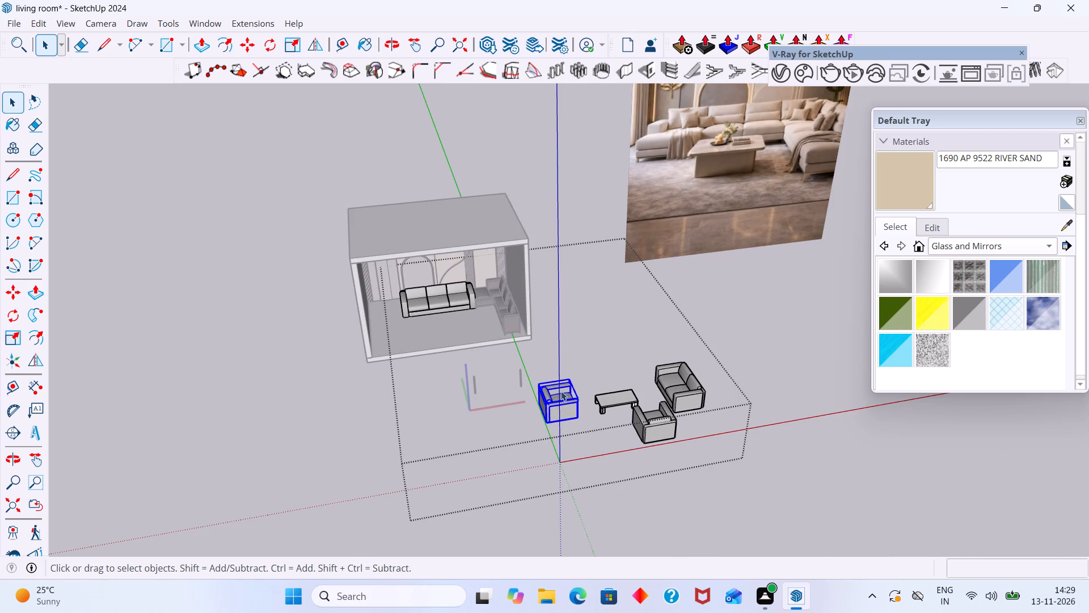
key(m)
click(576, 419)
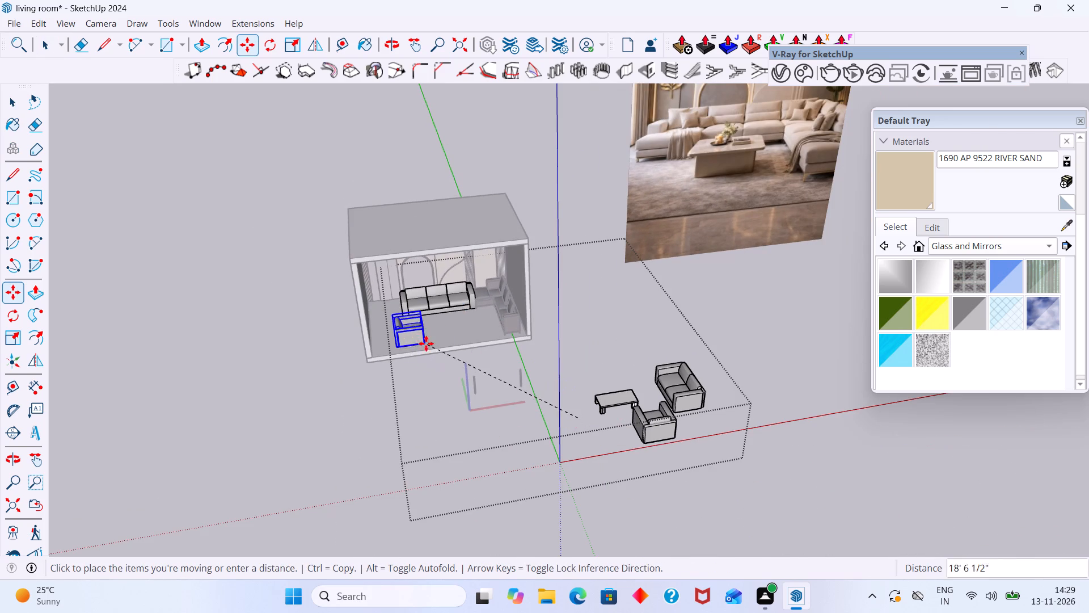
scroll(426, 336, up, 17)
middle_drag(437, 338, 440, 373)
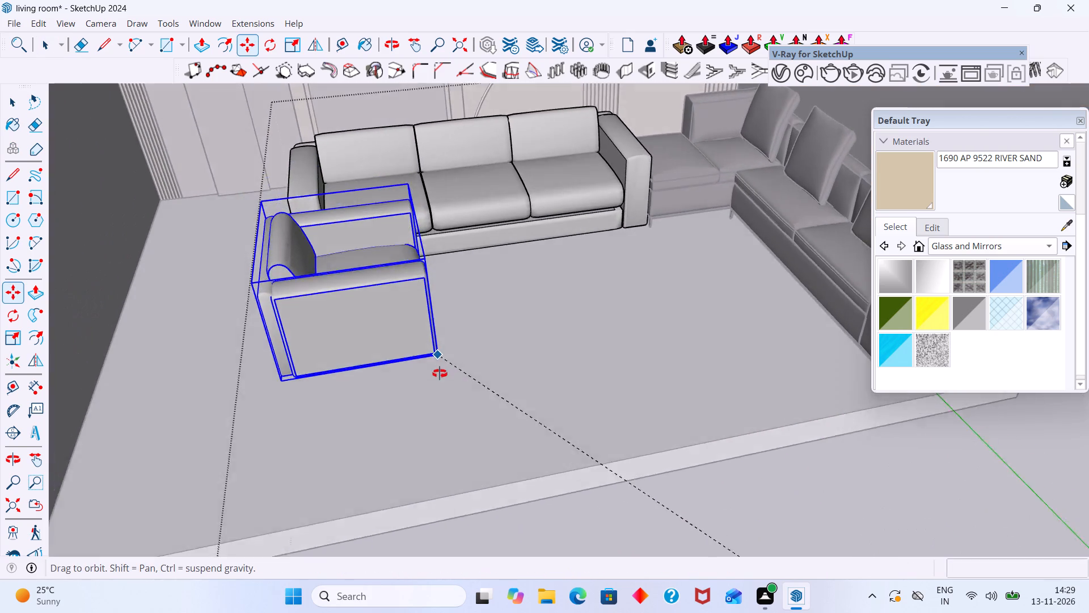
middle_drag(440, 373, 438, 417)
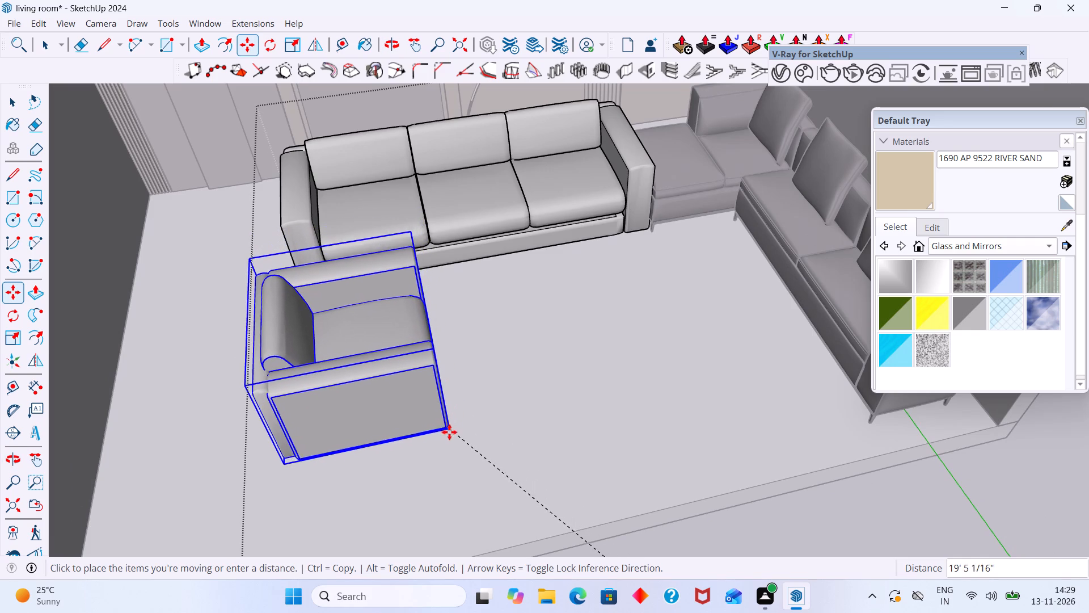
click(450, 422)
key(space)
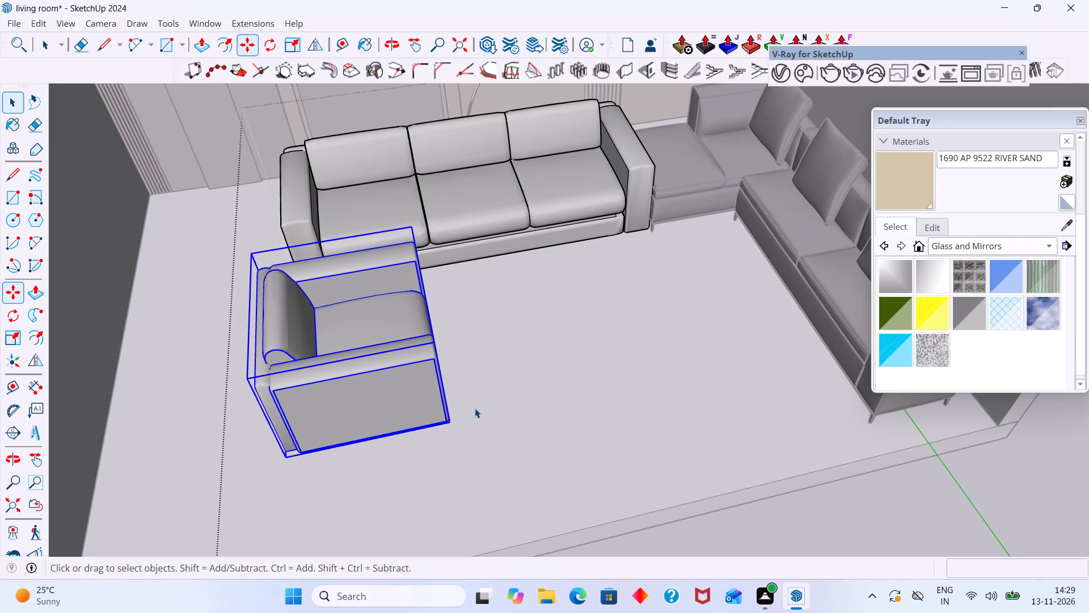
click(476, 406)
Move the armchair about 6 1/2" along the green axis, closer to the three-seat sofa.
middle_drag(462, 385, 641, 369)
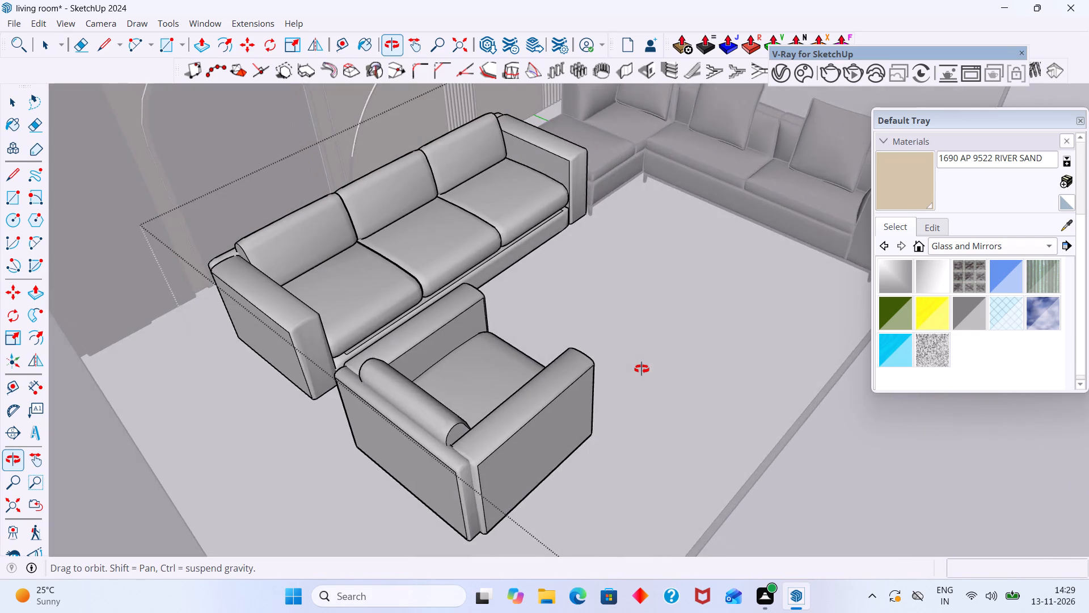
middle_drag(641, 369, 641, 370)
scroll(349, 324, up, 7)
middle_drag(385, 356, 475, 362)
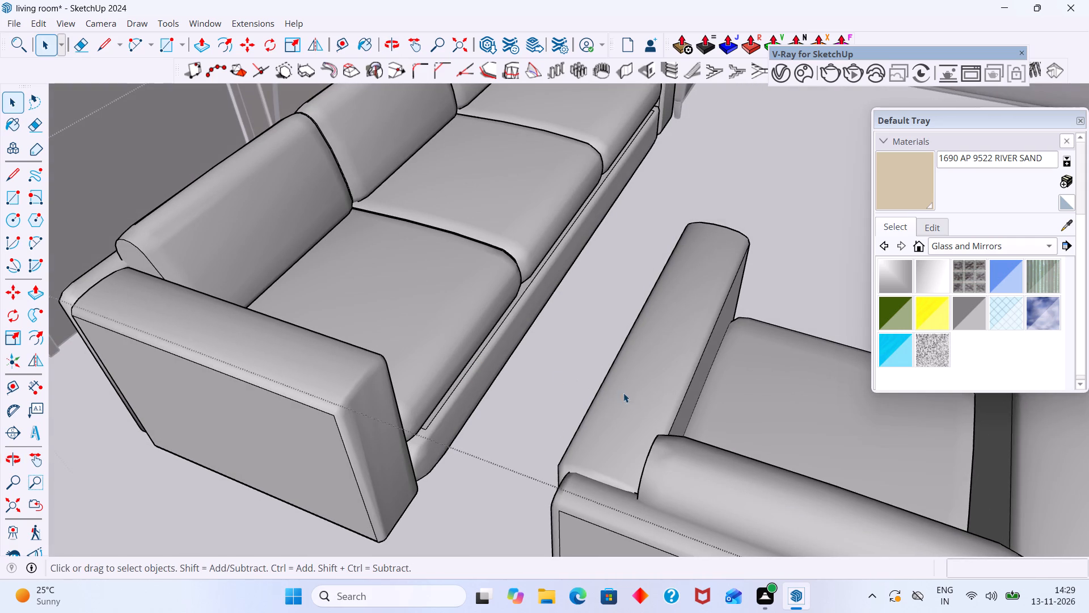
click(638, 397)
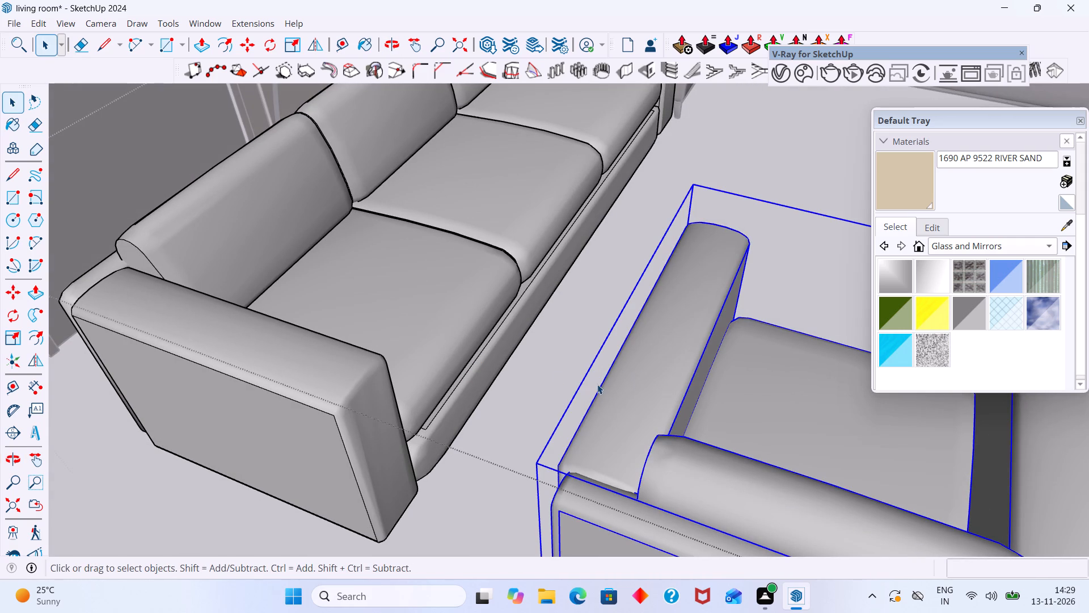
key(m)
scroll(518, 396, down, 4)
scroll(516, 404, up, 5)
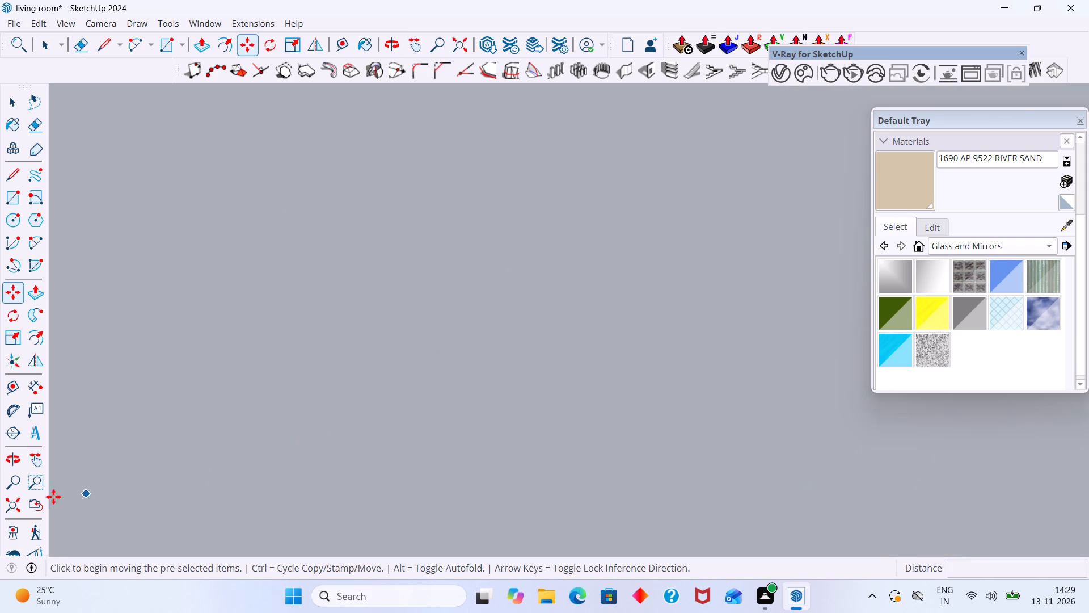
click(6, 506)
middle_drag(564, 431, 512, 321)
shift+scroll(564, 431, up, 1)
scroll(467, 417, up, 7)
middle_drag(504, 397, 426, 395)
scroll(465, 379, up, 7)
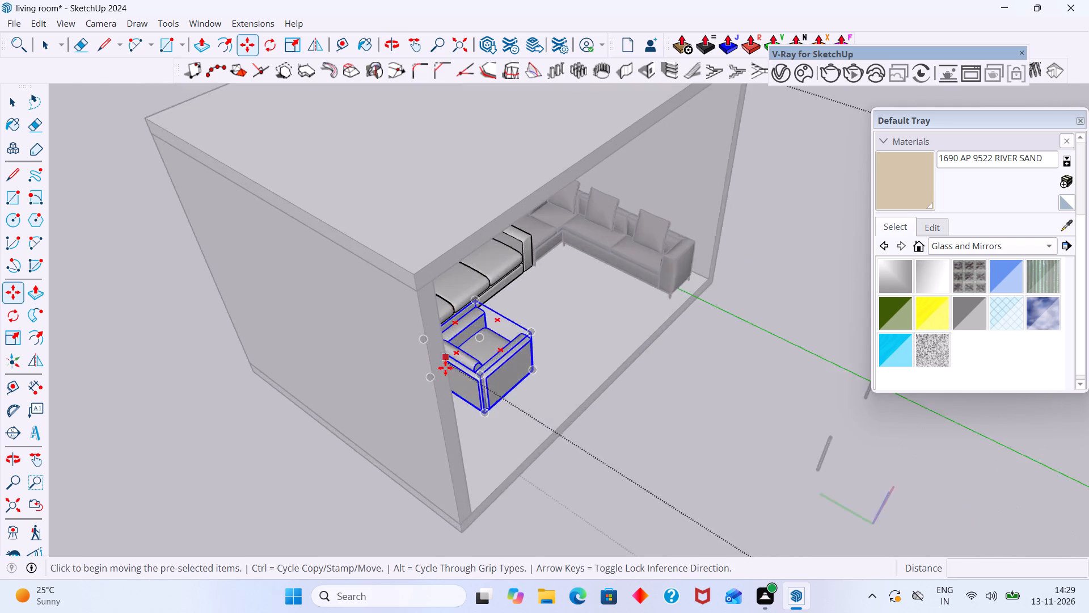
scroll(445, 368, up, 6)
middle_drag(459, 365, 405, 364)
scroll(422, 368, up, 9)
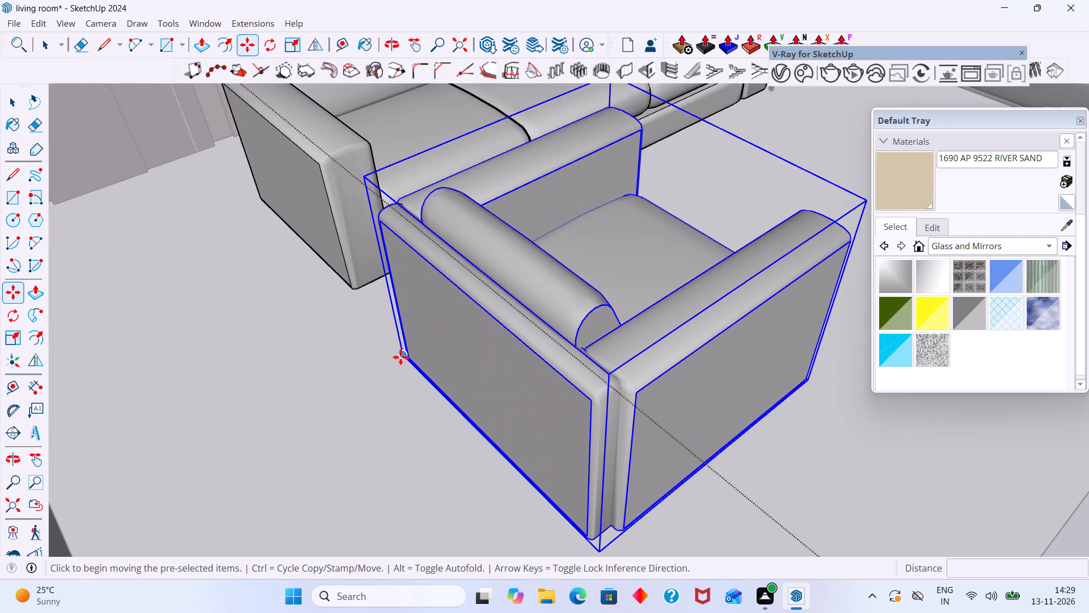
click(400, 357)
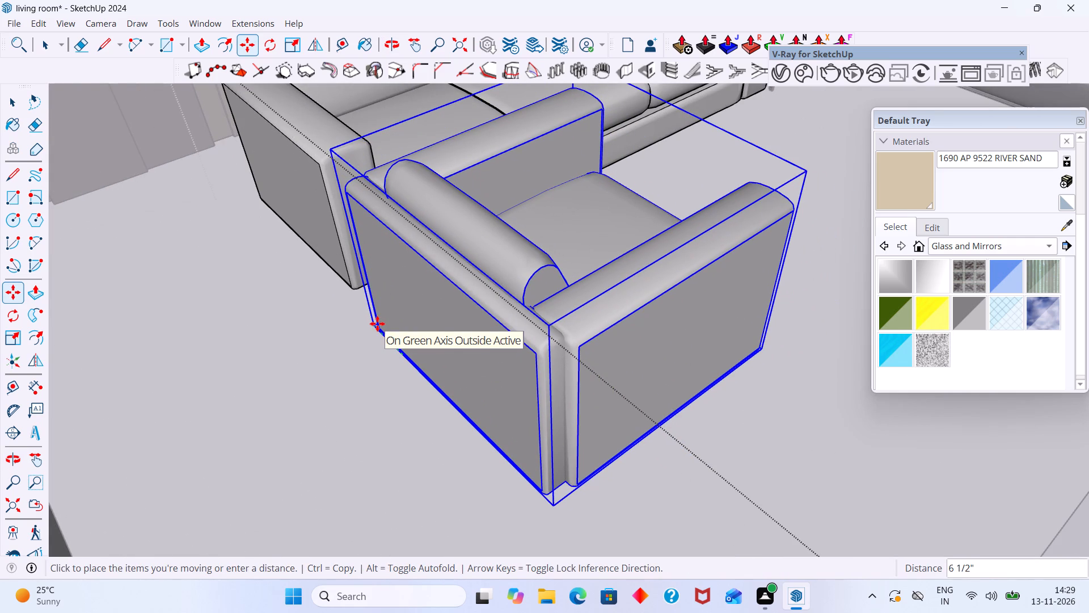
click(377, 324)
key(space)
scroll(379, 346, down, 10)
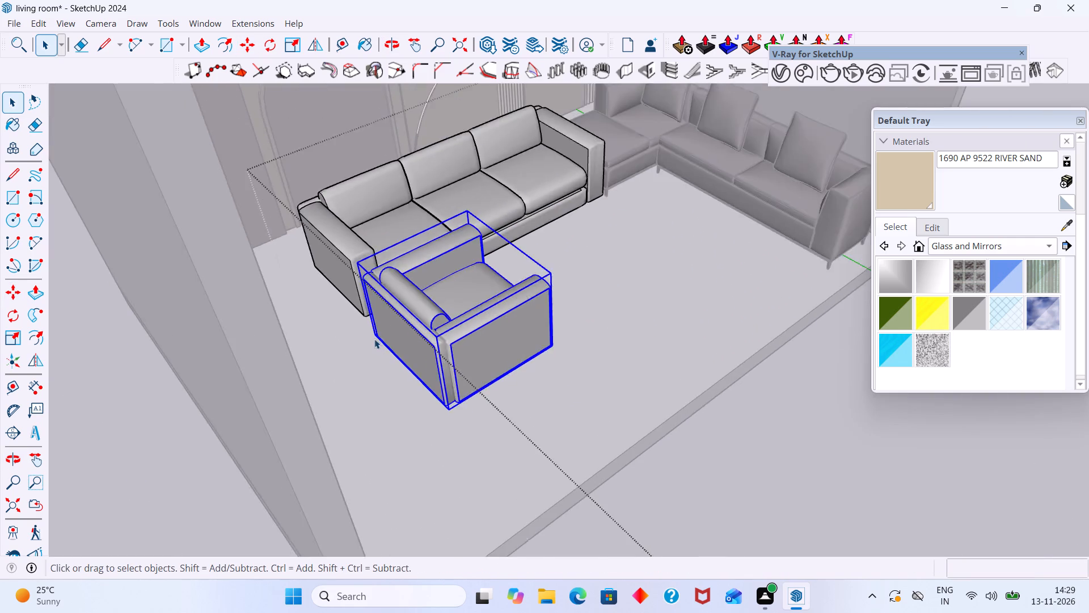
scroll(374, 339, down, 20)
scroll(374, 339, down, 2)
click(322, 246)
Move the grey set's coffee table about 21' 5" onto the room floor, in front of the three-seat sofa.
middle_drag(413, 339, 364, 317)
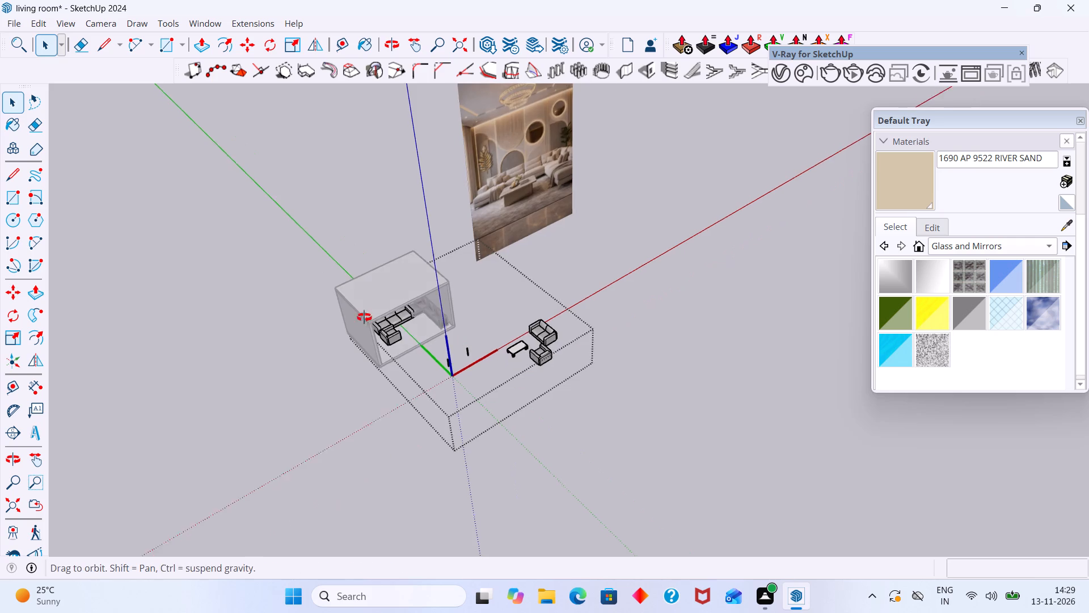
middle_drag(364, 317, 313, 305)
scroll(433, 285, up, 16)
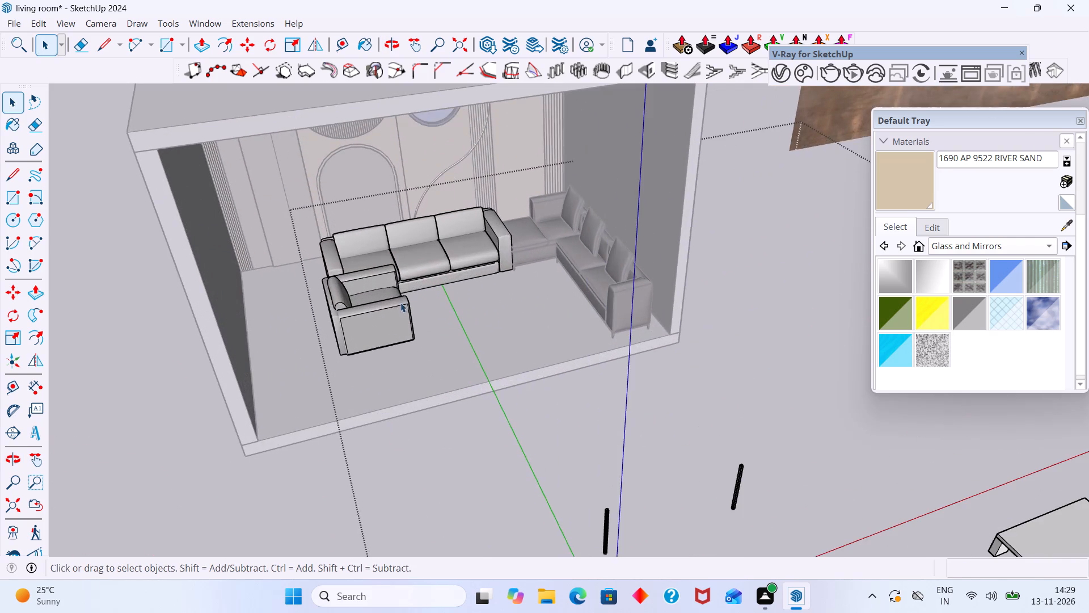
scroll(400, 302, down, 12)
shift+middle_drag(431, 313, 334, 267)
scroll(489, 312, up, 6)
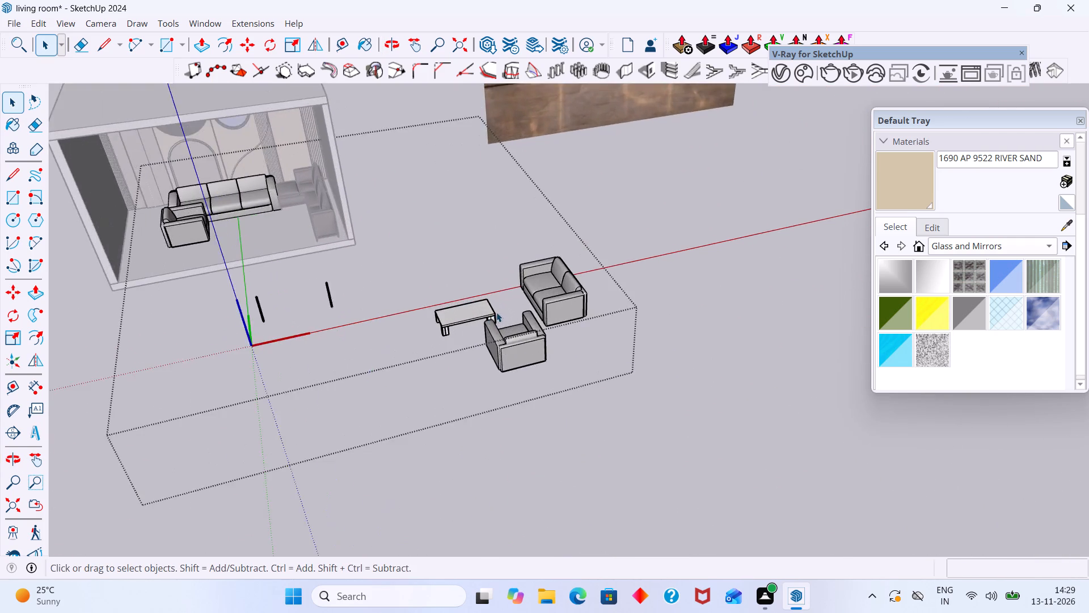
scroll(496, 312, up, 2)
click(482, 310)
triple_click(482, 310)
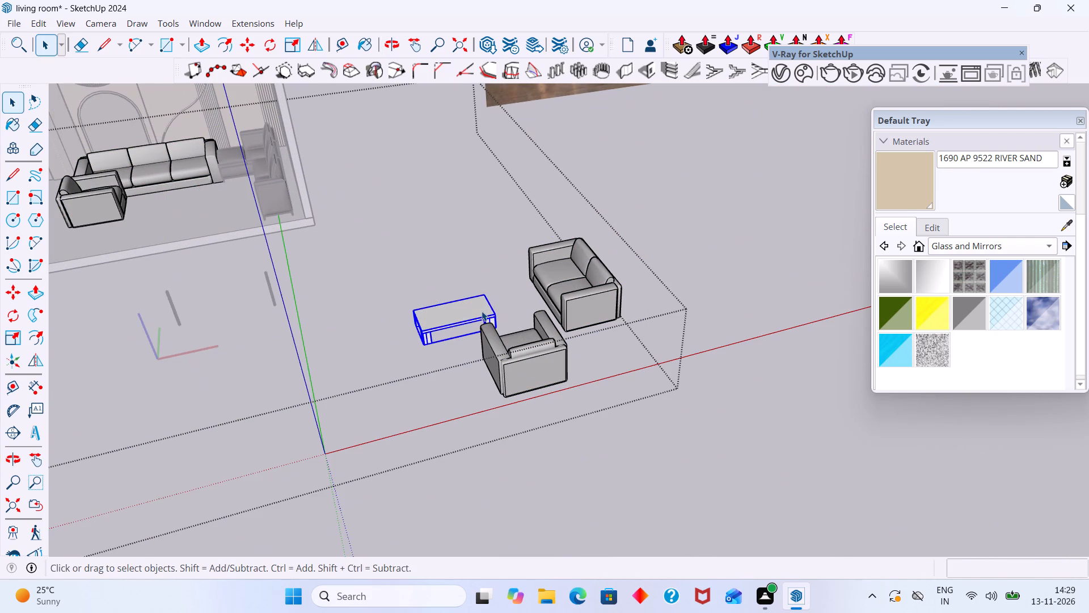
key(m)
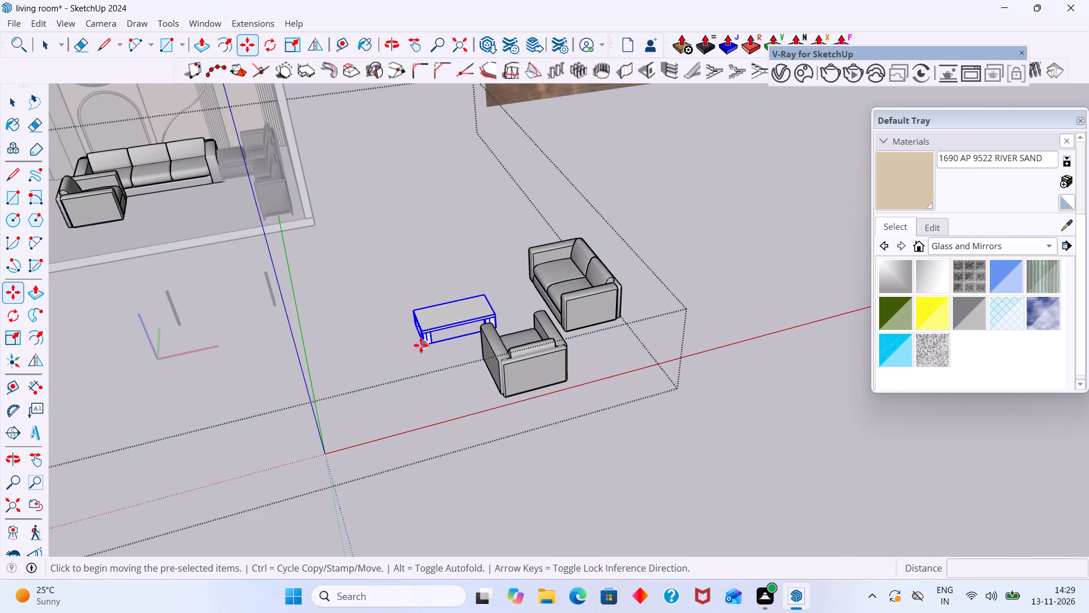
click(421, 345)
scroll(143, 195, up, 7)
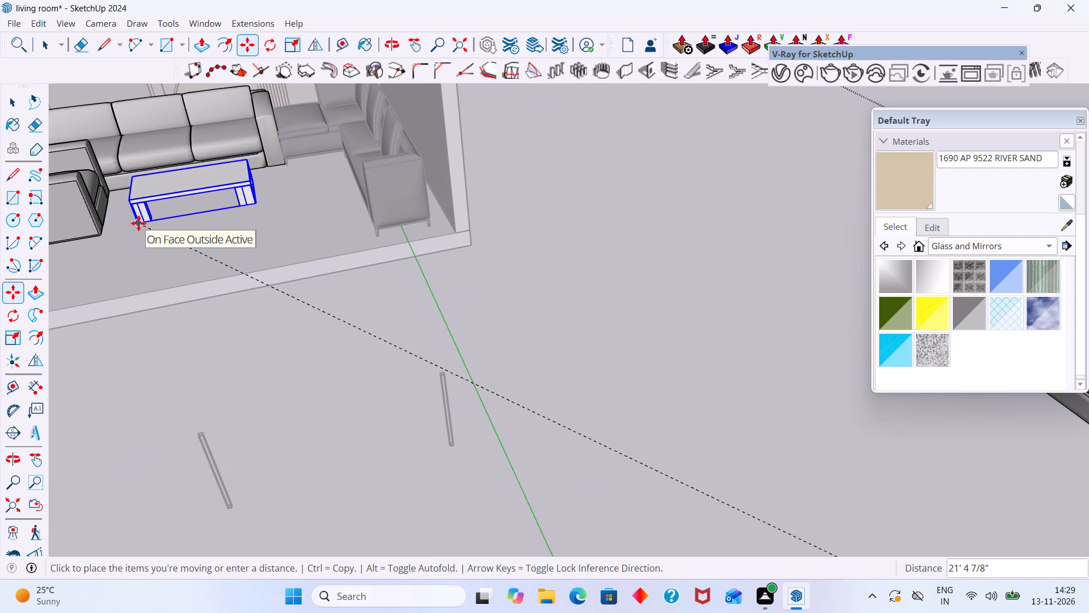
click(138, 223)
key(space)
click(545, 161)
Rotate the coffee table 90 degrees on the floor about its front leg corner nearest the armchair.
scroll(526, 166, down, 5)
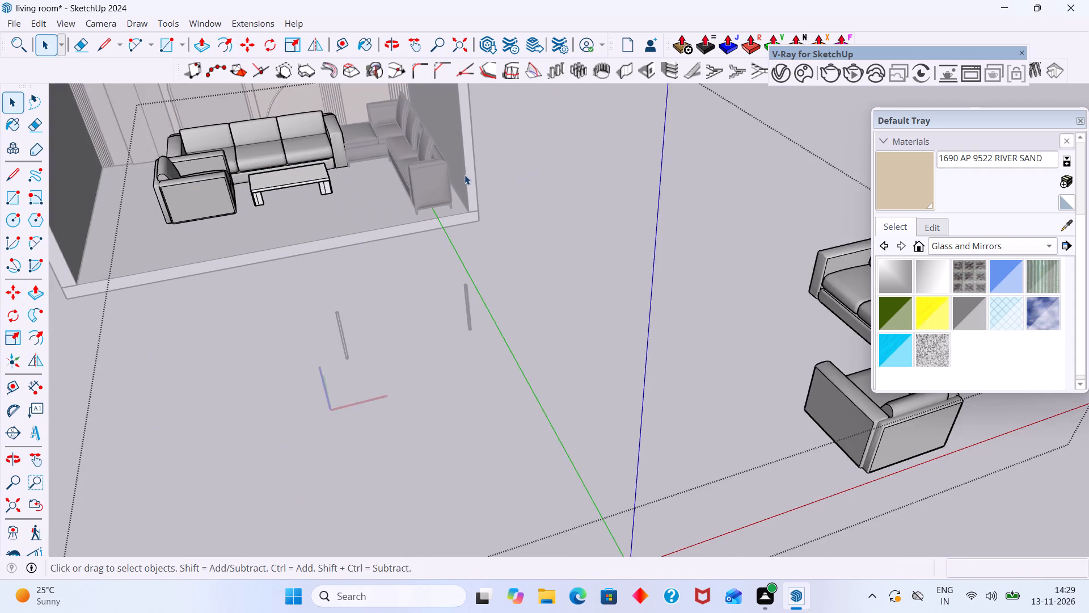
scroll(343, 185, up, 6)
click(307, 169)
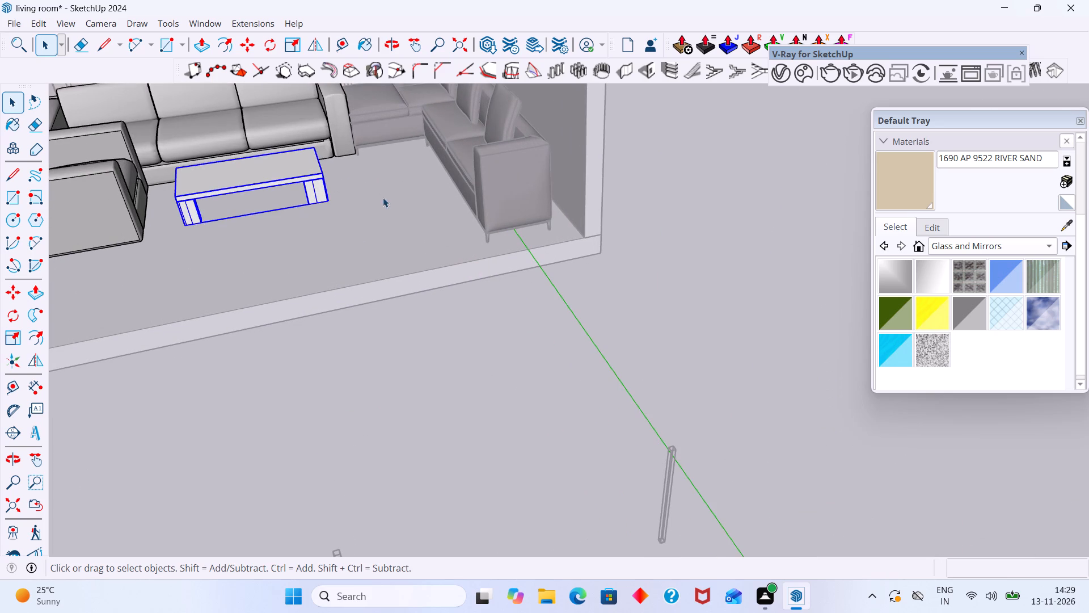
key(q)
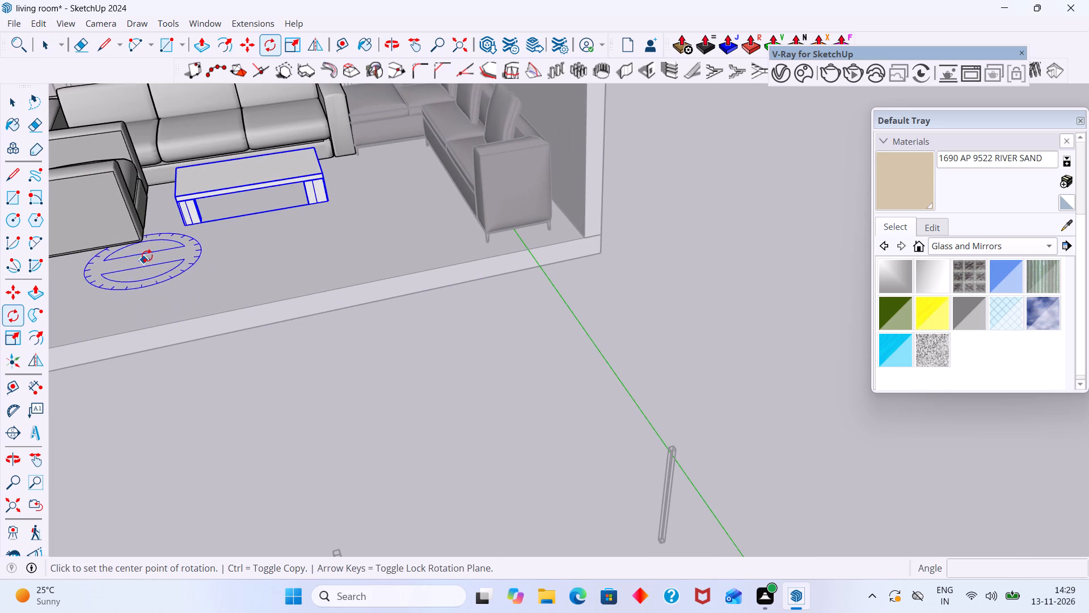
click(176, 230)
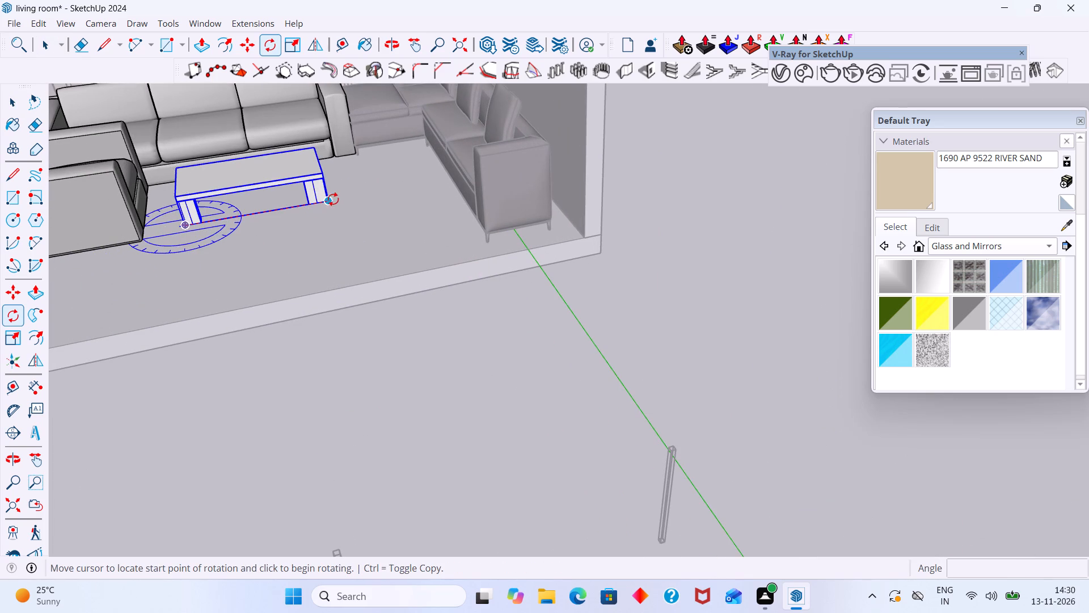
click(330, 199)
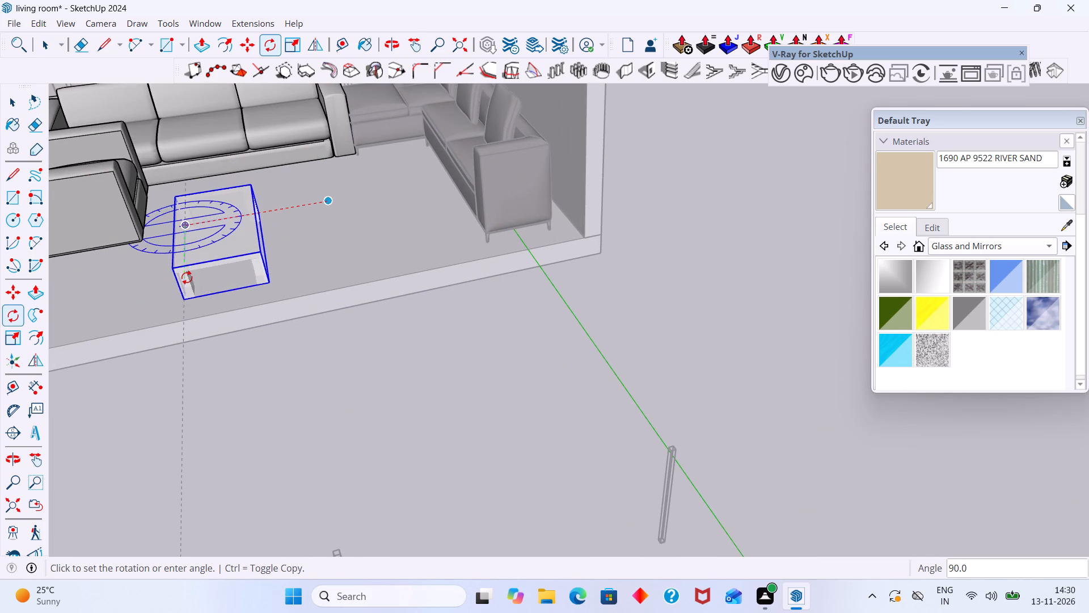
click(187, 278)
key(space)
click(323, 345)
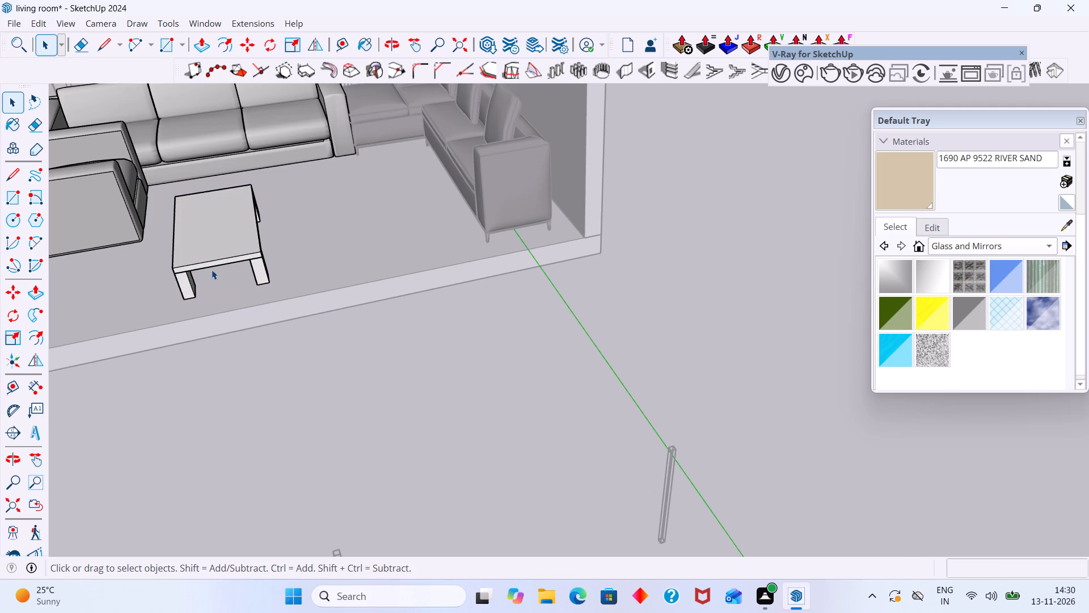
Move the coffee table about 2' 3" across the floor, away from the armchair towards the L-shaped sofa.
scroll(229, 238, down, 3)
click(229, 238)
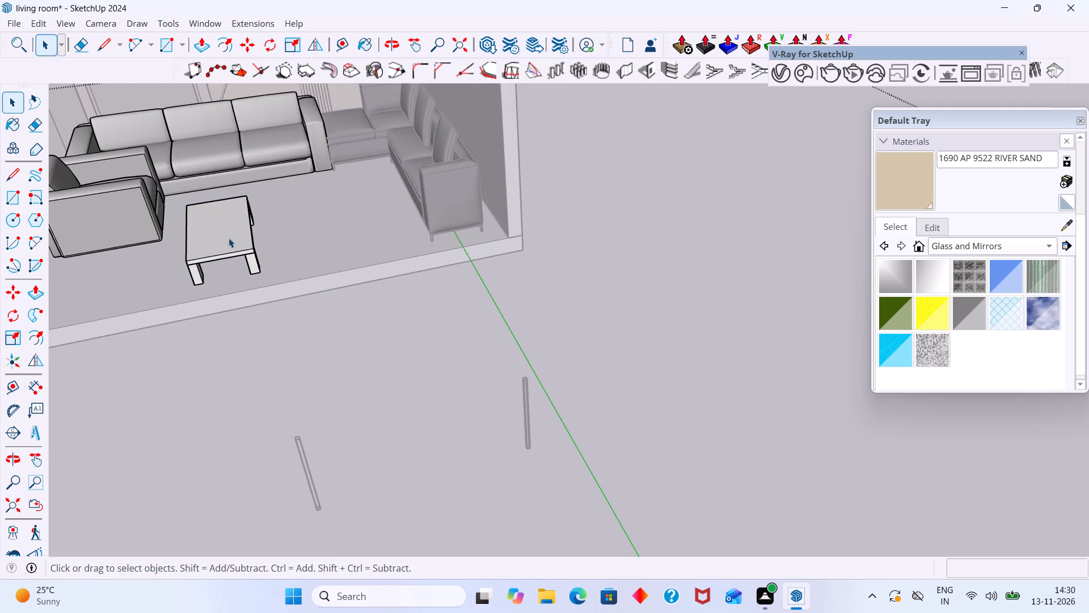
key(m)
click(261, 272)
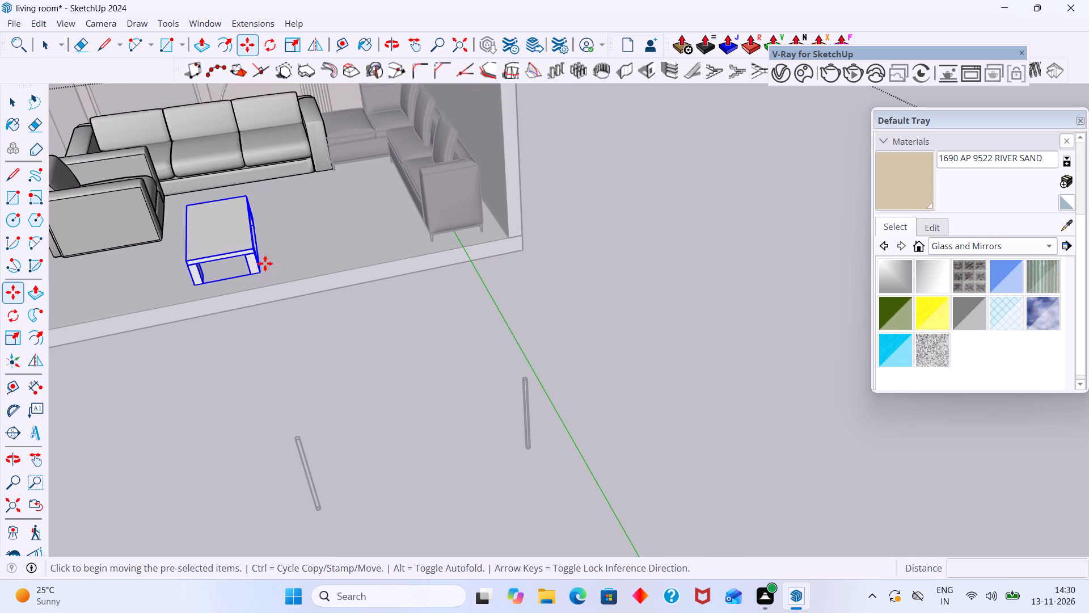
click(314, 234)
key(space)
click(337, 327)
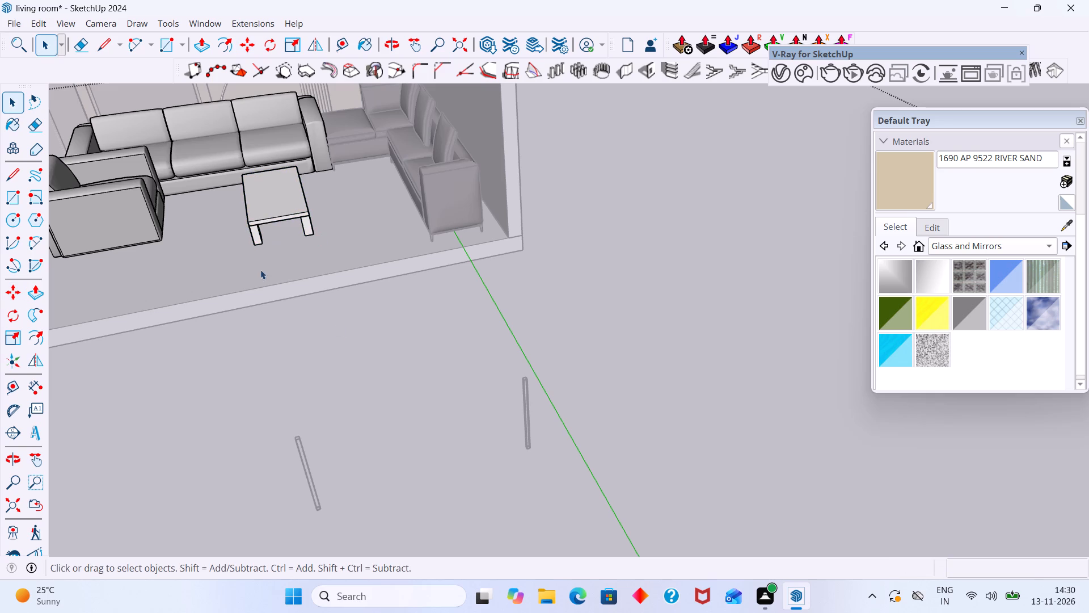
Stretch the armchair along the red axis to a scale of about 1.56, extending its outer arm away from the three-seat sofa.
click(134, 209)
key(s)
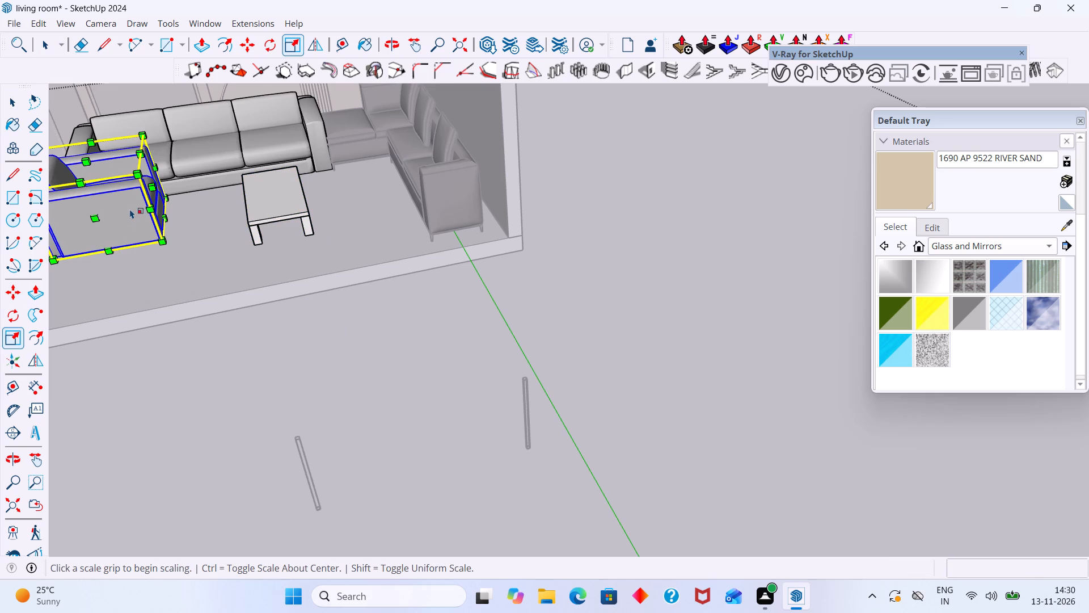
click(91, 220)
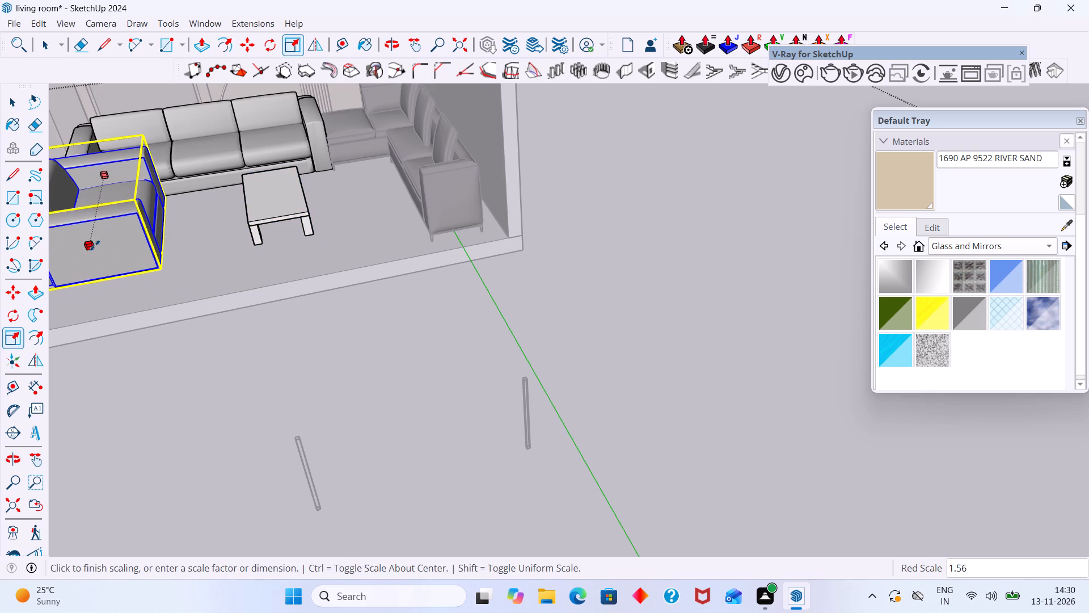
click(95, 245)
key(space)
click(206, 360)
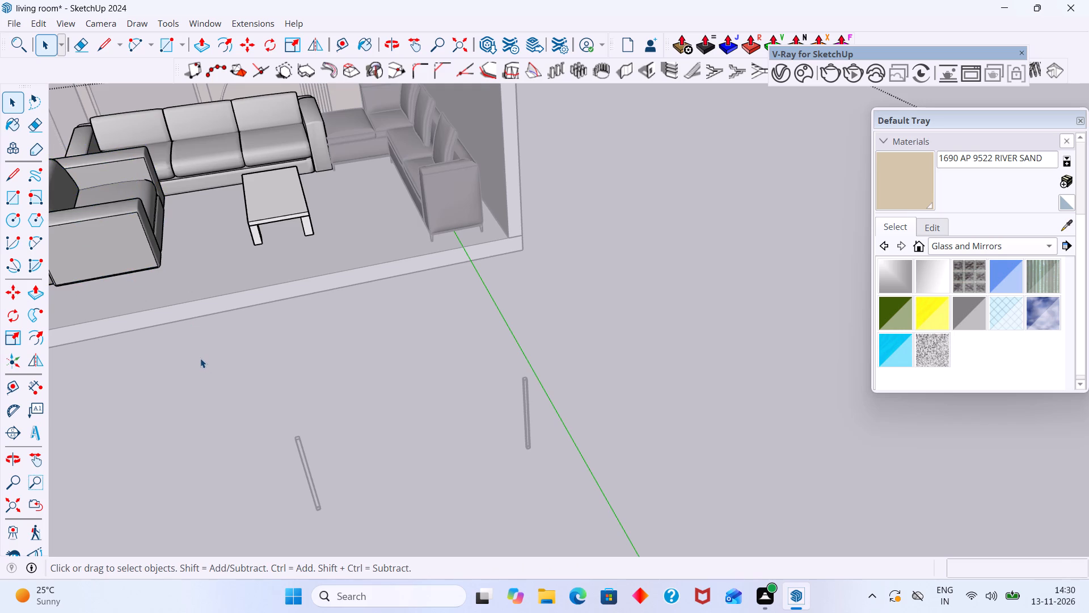
Examine the furniture layout in the room against the reference photo and the set pieces still outside.
scroll(200, 356, down, 2)
shift+middle_drag(200, 356, 449, 345)
middle_drag(314, 259, 408, 198)
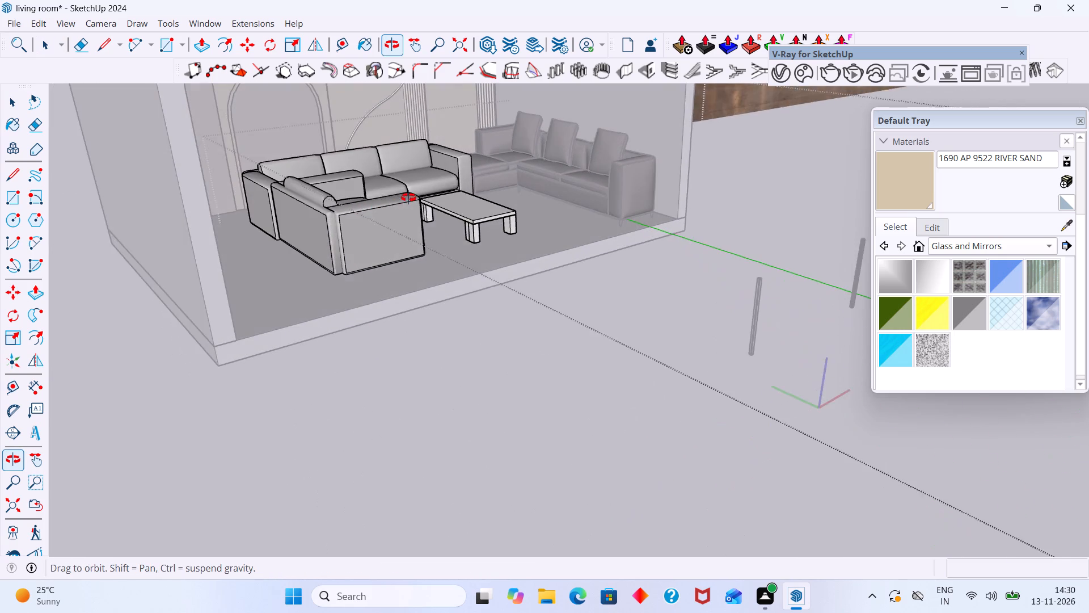
middle_drag(408, 198, 320, 203)
scroll(514, 226, down, 6)
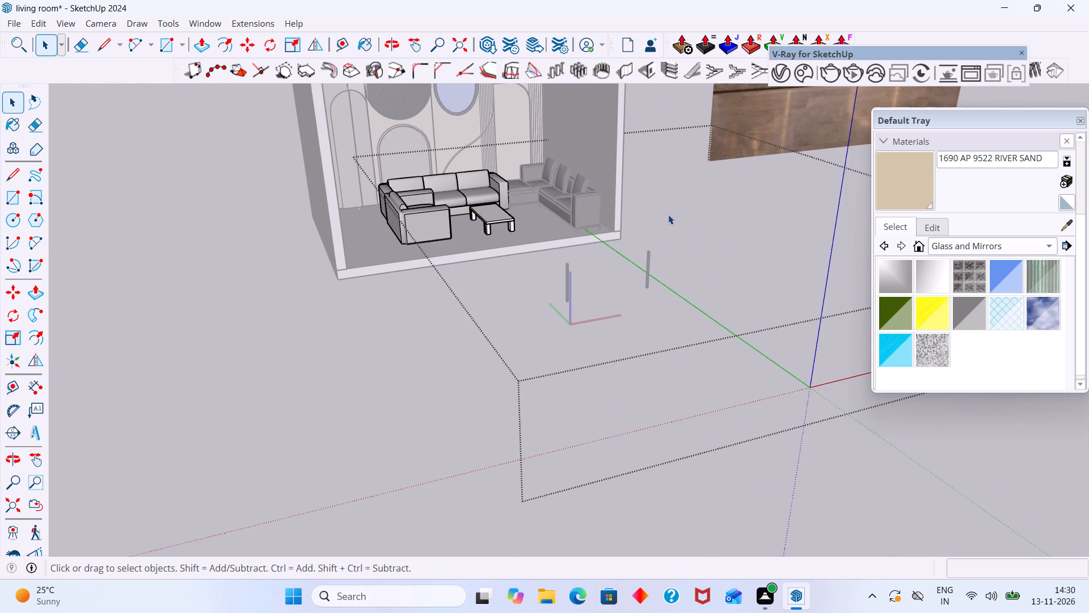
click(669, 213)
scroll(589, 273, down, 11)
click(494, 429)
scroll(631, 330, down, 3)
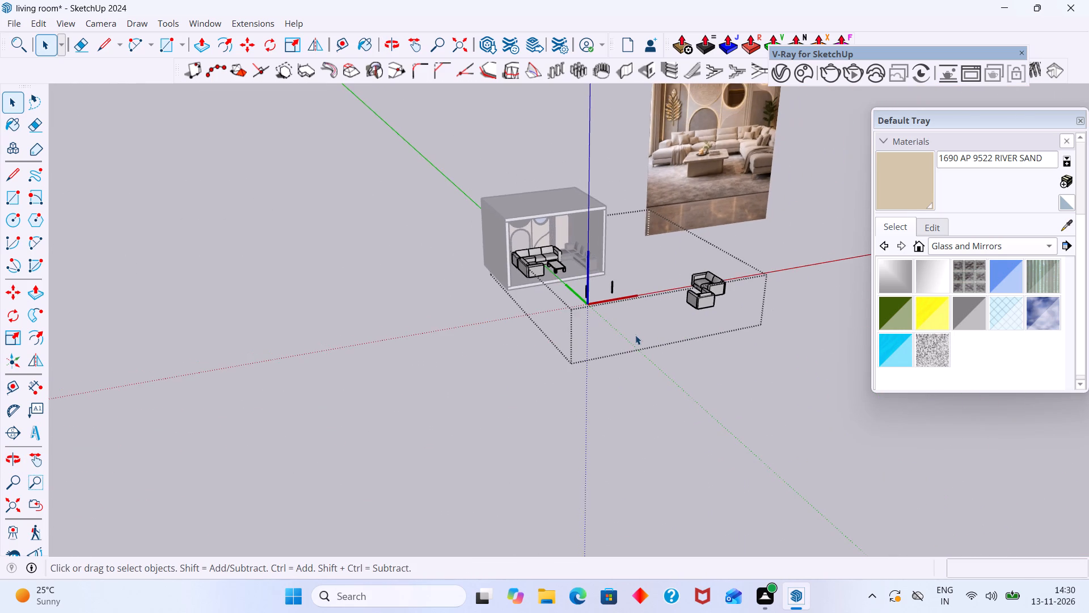
shift+middle_drag(610, 305, 437, 341)
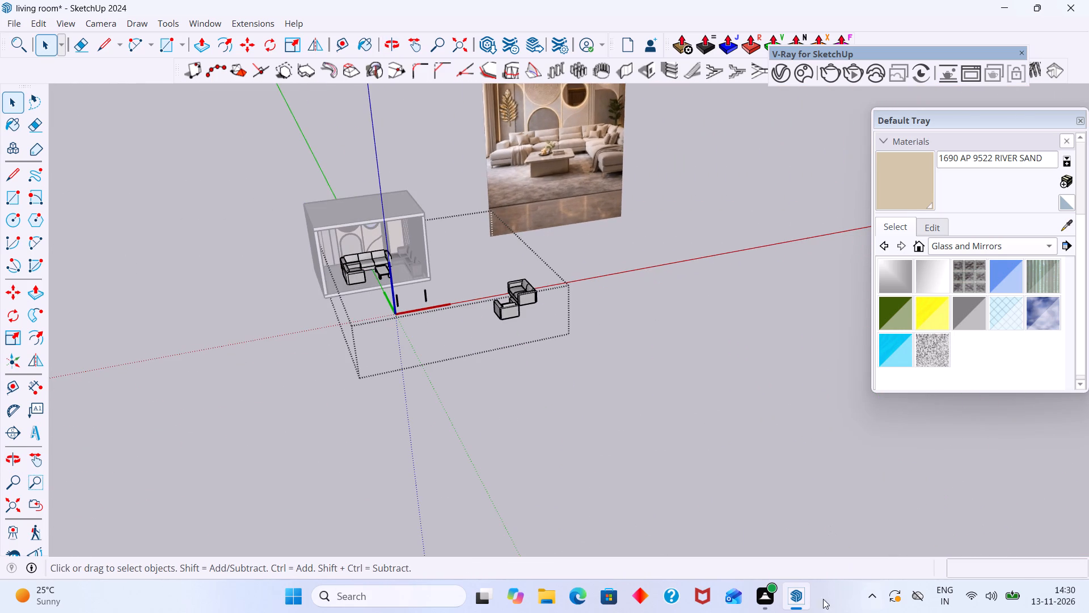
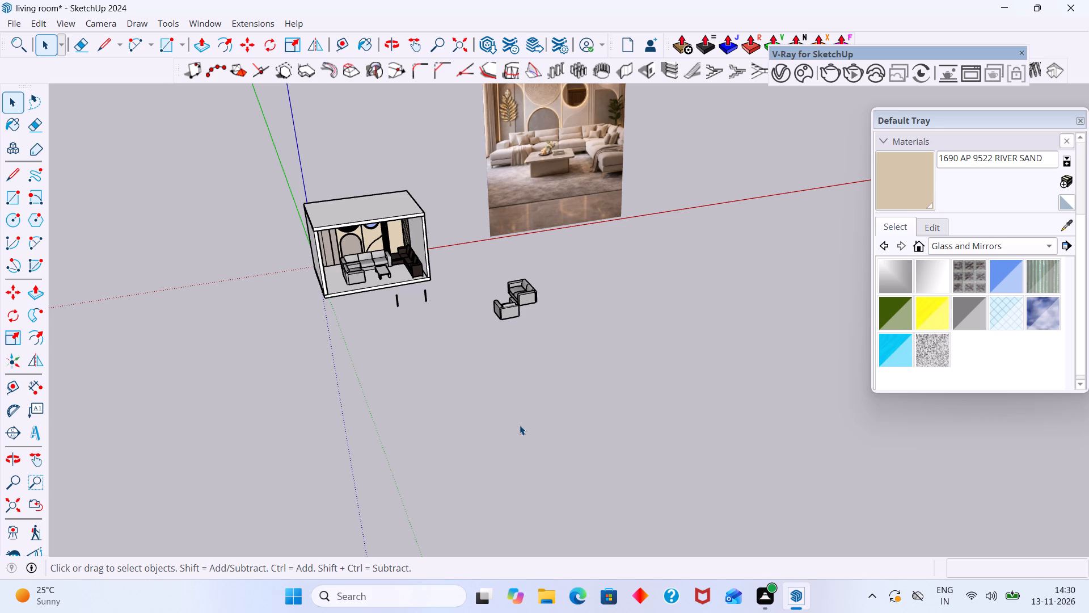
Delete the loose thin black bar on the ground in front of the room, on the side nearer the leftover seating.
click(521, 422)
click(442, 183)
scroll(444, 227, down, 1)
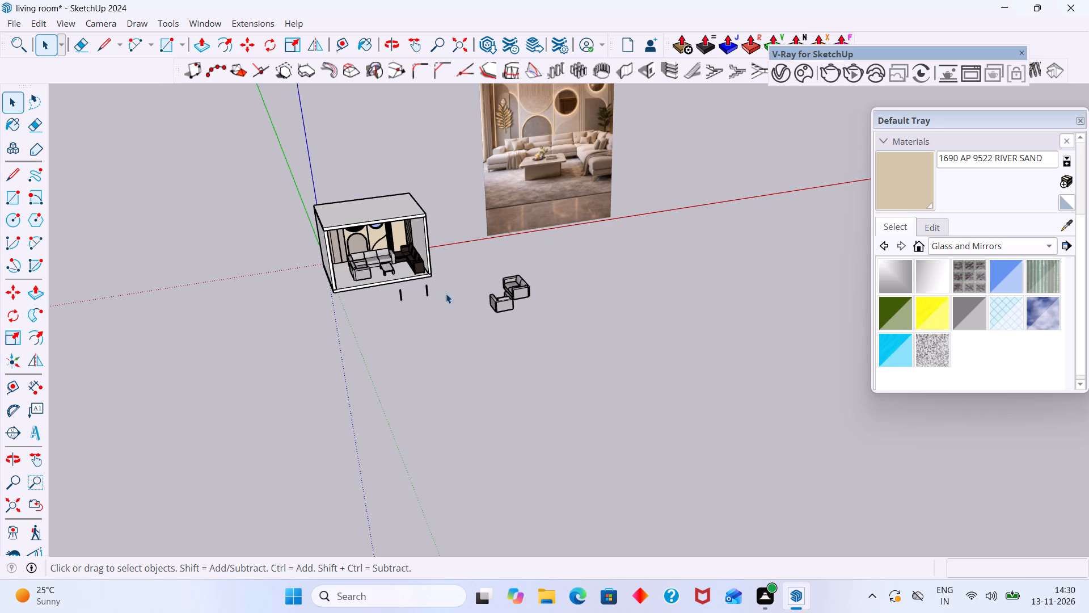
middle_drag(441, 306, 411, 222)
scroll(424, 278, up, 10)
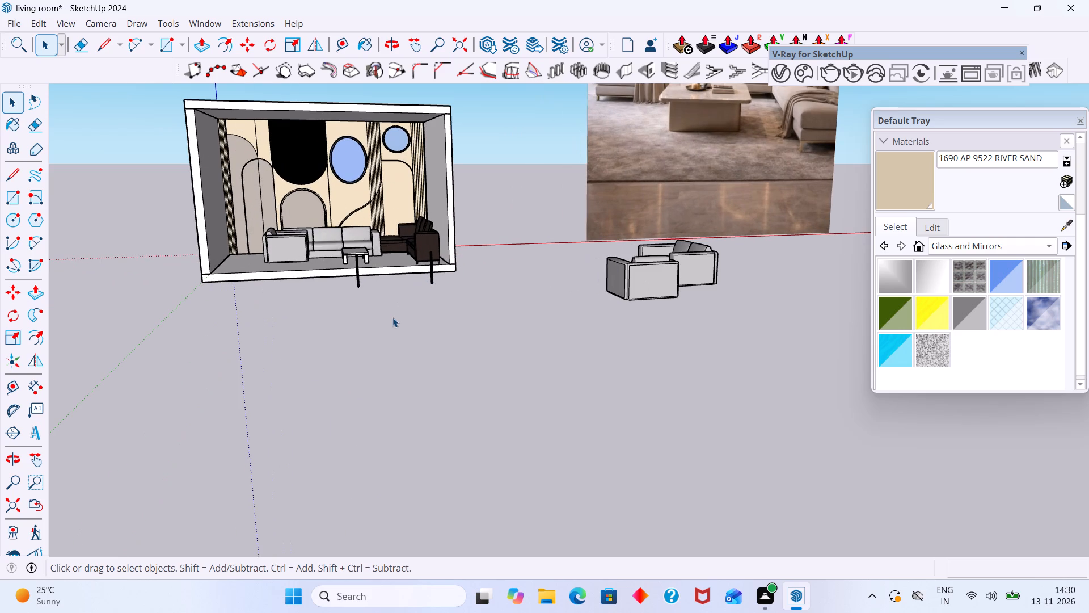
key(Escape)
scroll(392, 320, down, 2)
middle_drag(387, 350, 400, 494)
scroll(429, 364, up, 3)
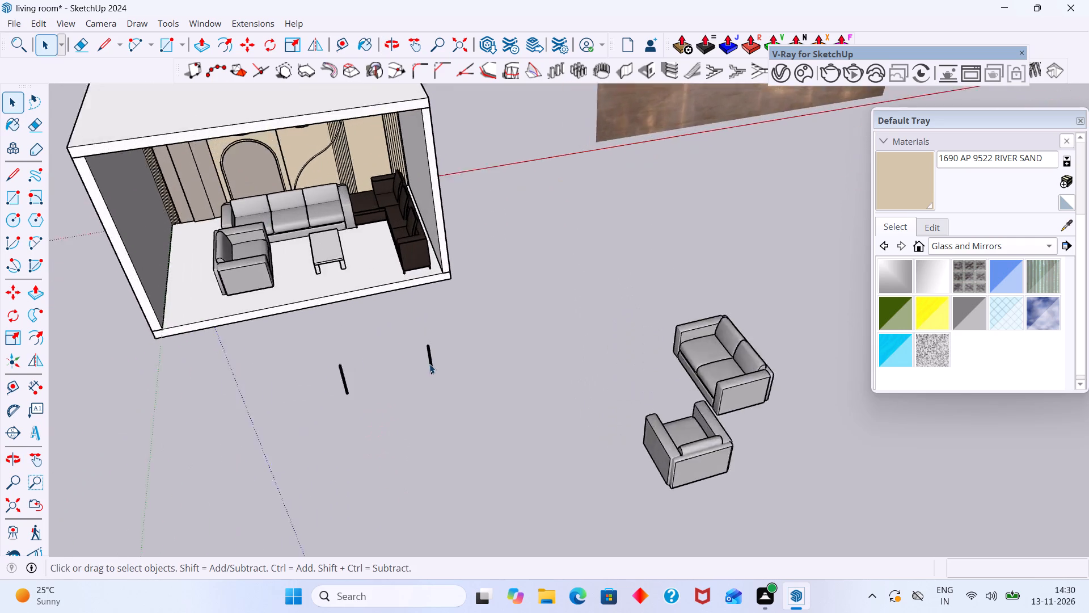
scroll(429, 364, up, 4)
click(433, 361)
double_click(434, 361)
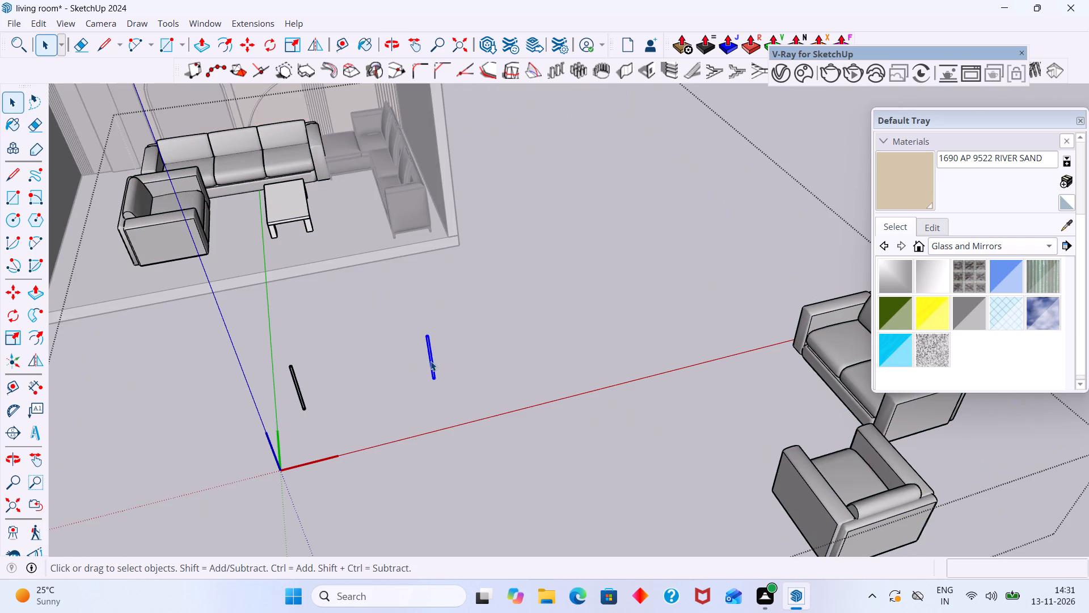
key(Delete)
Erase the remaining thin black bar in front of the room, including its end piece, and exit the furniture group.
click(306, 402)
key(Delete)
click(304, 388)
click(296, 391)
key(Delete)
key(e)
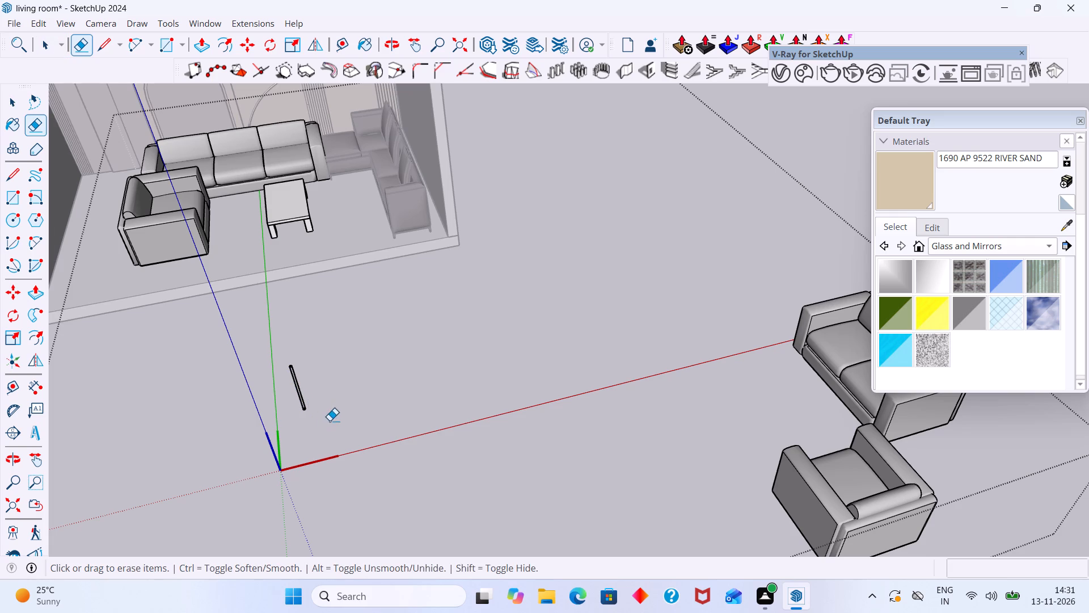
drag(330, 419, 281, 368)
drag(301, 386, 283, 359)
click(293, 367)
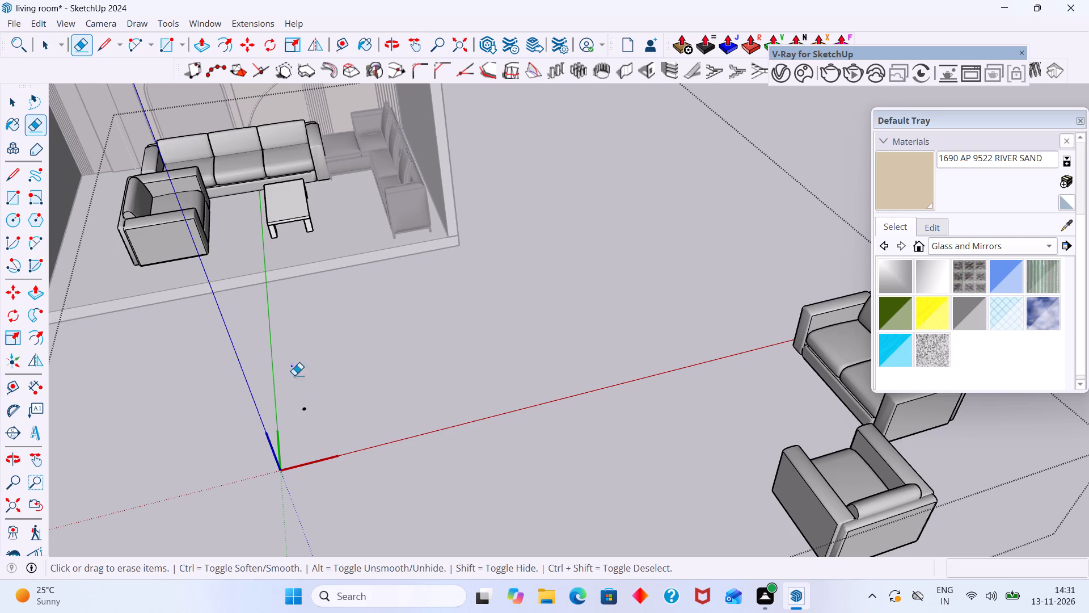
drag(307, 386, 305, 408)
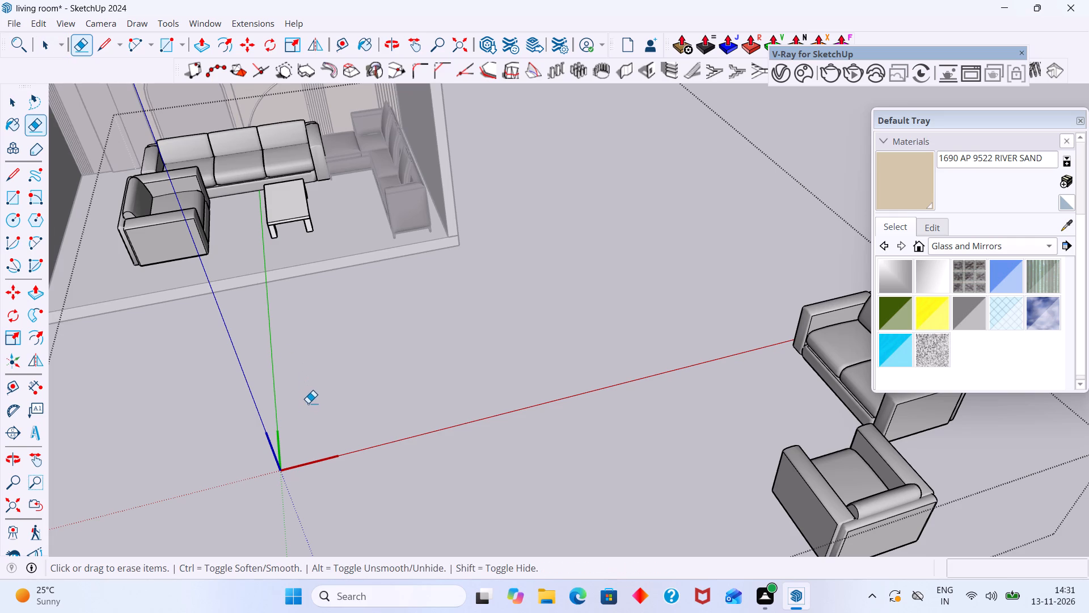
scroll(307, 405, down, 12)
key(space)
click(369, 467)
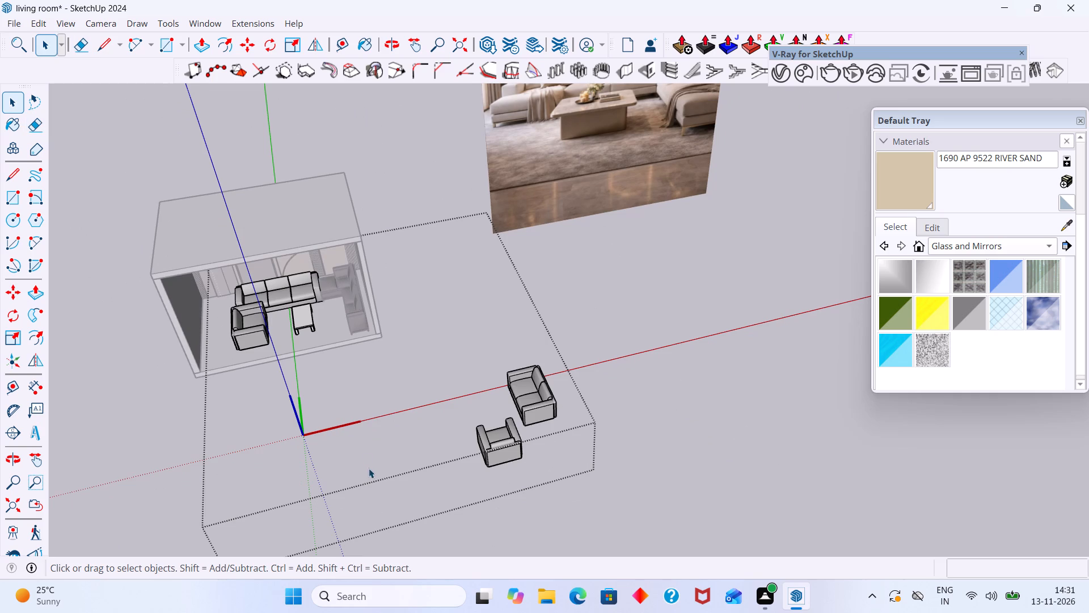
scroll(361, 441, down, 2)
middle_drag(405, 410, 433, 408)
click(661, 308)
Delete the leftover grey two-seat sofa standing outside the room, from within the furniture set.
scroll(564, 404, up, 3)
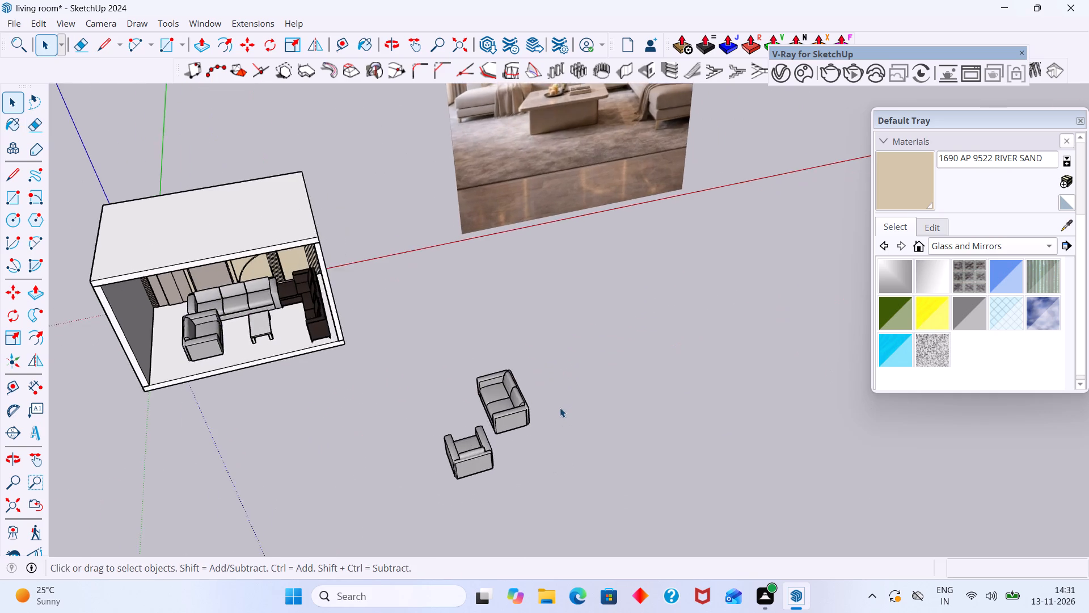
scroll(560, 408, up, 7)
scroll(462, 379, up, 2)
click(462, 379)
double_click(462, 379)
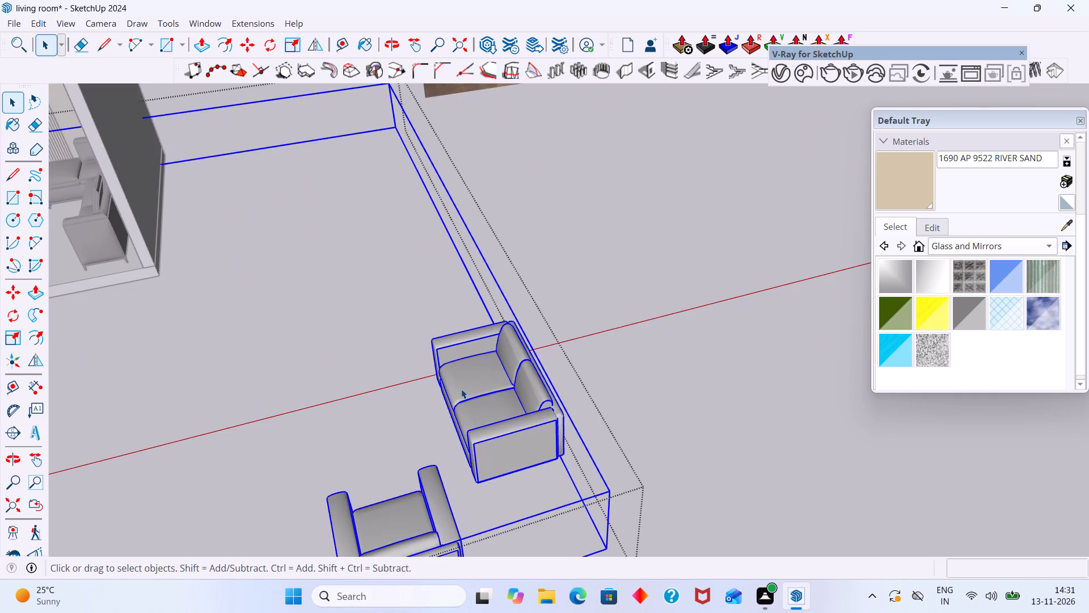
click(461, 389)
click(461, 389)
click(461, 389)
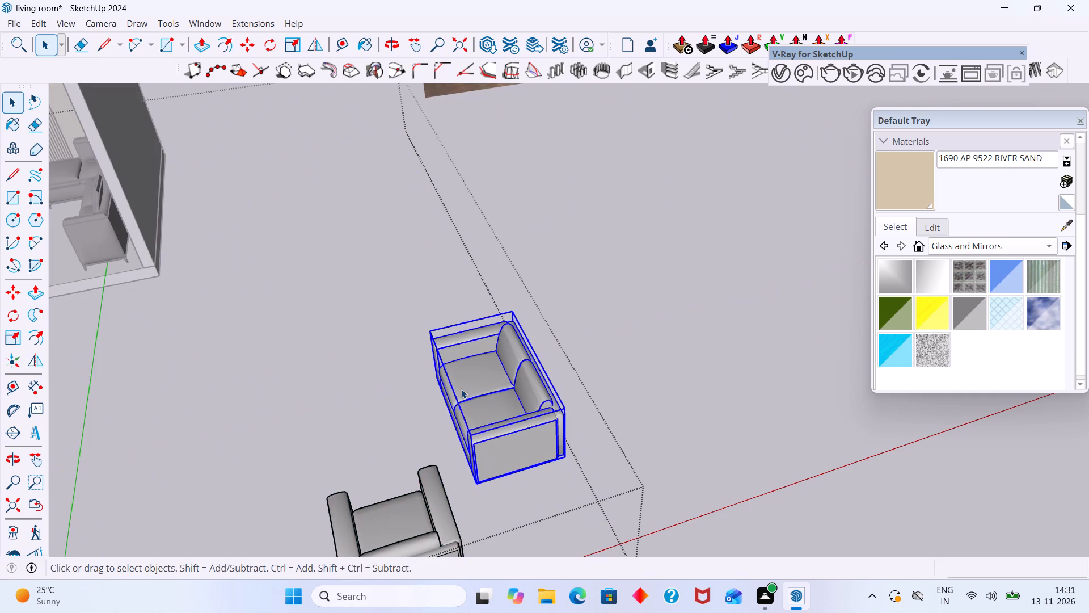
key(Delete)
Delete the leftover grey armchair outside the room and exit the furniture group.
click(400, 504)
key(Delete)
scroll(402, 455, down, 10)
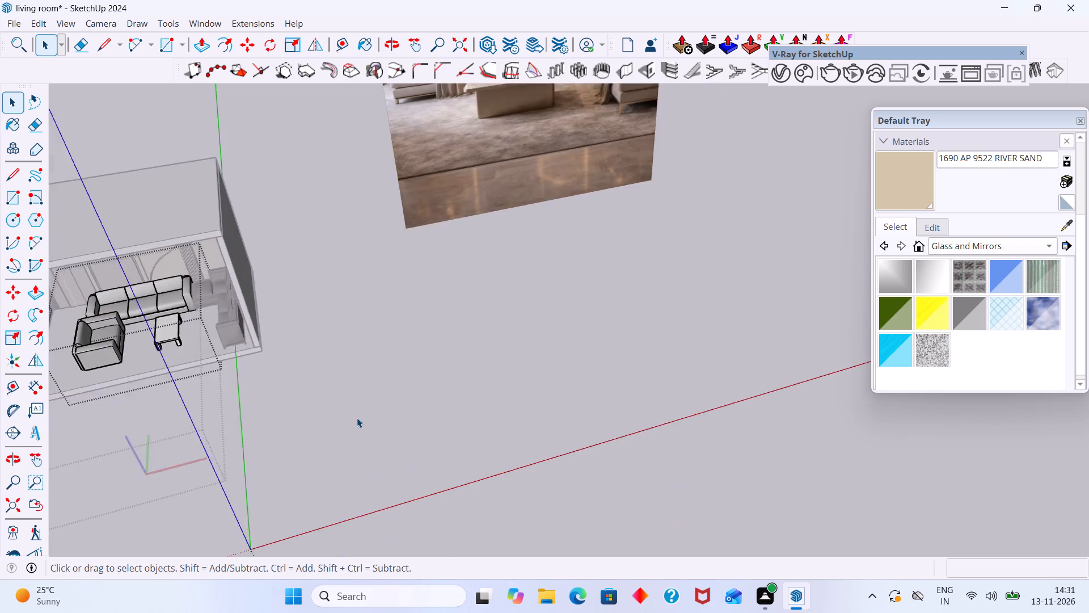
scroll(357, 418, down, 2)
click(354, 413)
scroll(345, 402, down, 4)
middle_drag(343, 401, 326, 323)
click(353, 381)
Stretch the coffee table along its green axis to a scale of 1.47 towards the L-shaped sofa.
middle_drag(260, 374, 271, 356)
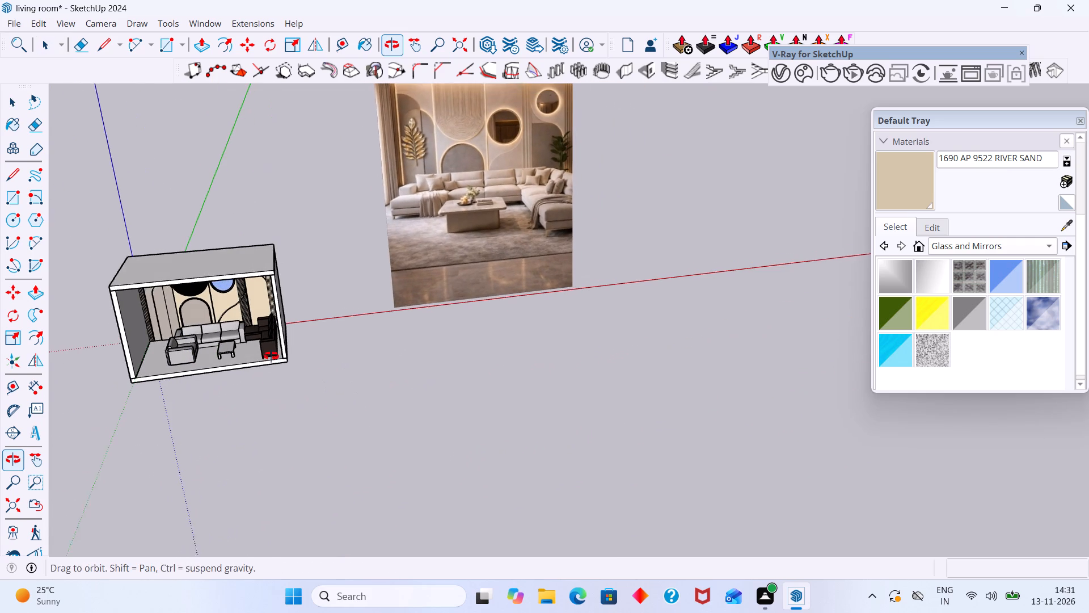
middle_drag(271, 356, 272, 354)
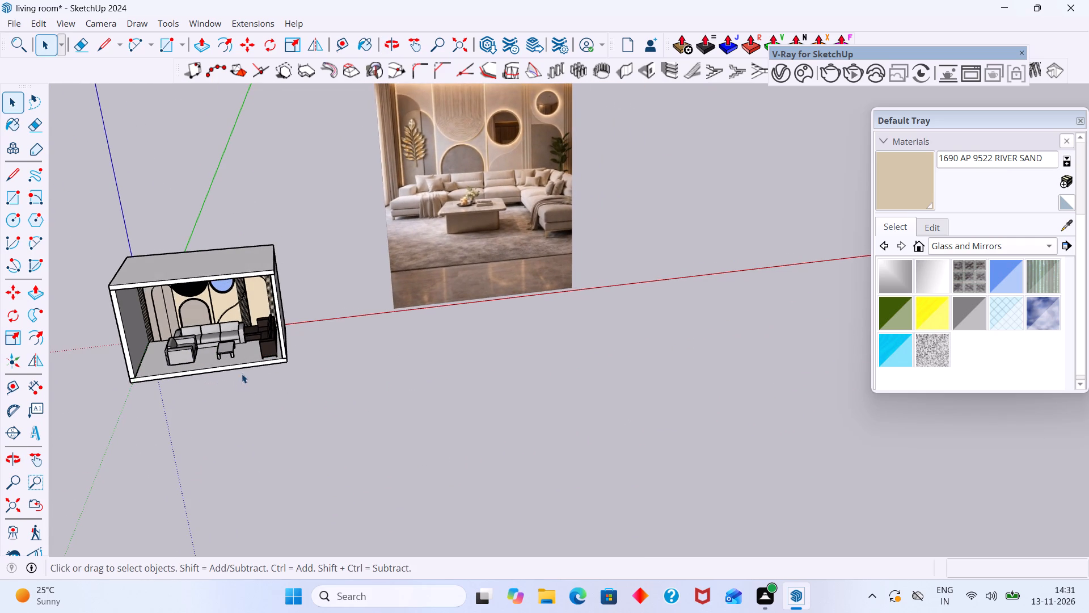
middle_drag(326, 429, 405, 509)
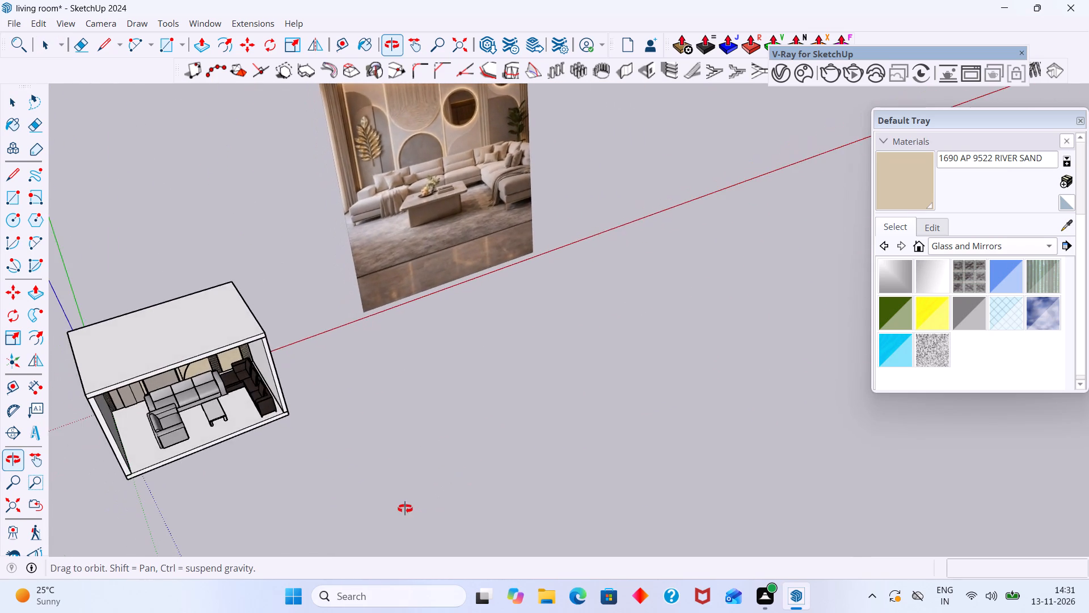
middle_drag(405, 509, 243, 447)
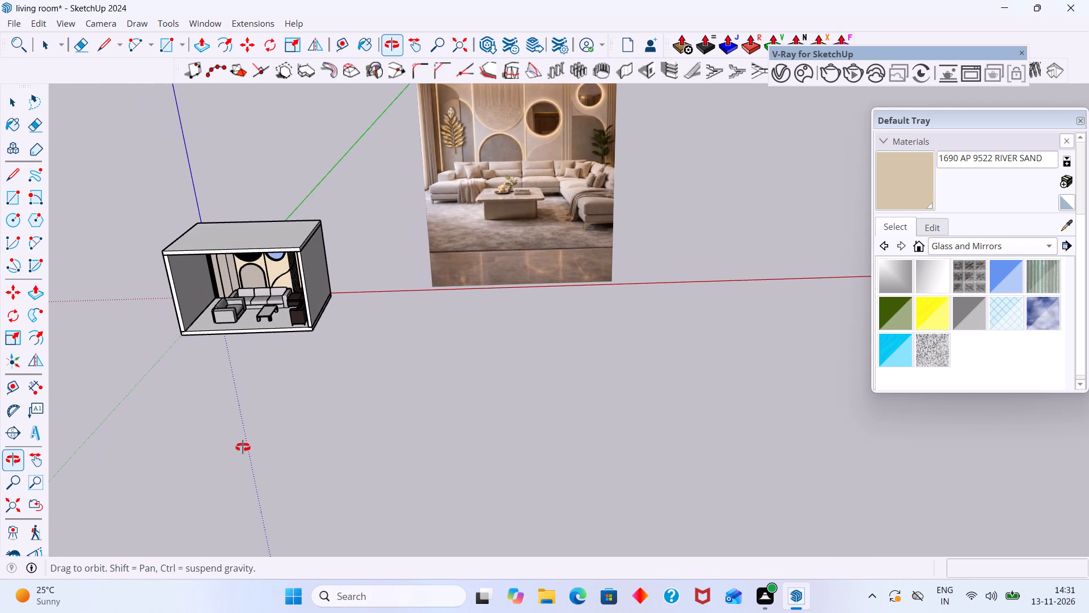
middle_drag(243, 447, 243, 445)
scroll(268, 355, up, 14)
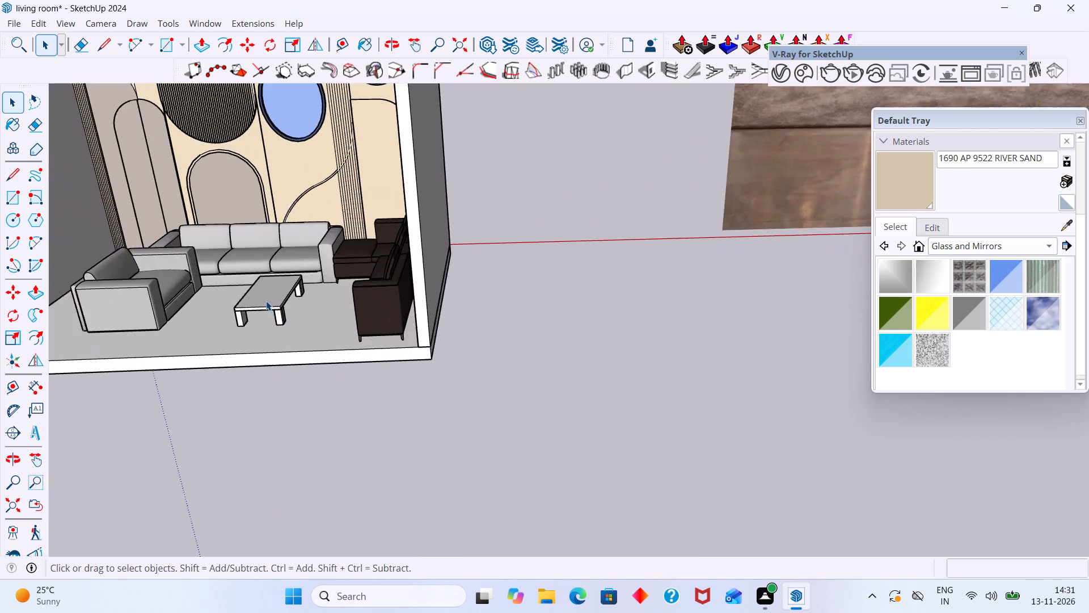
scroll(266, 301, up, 8)
click(268, 300)
double_click(268, 300)
click(269, 307)
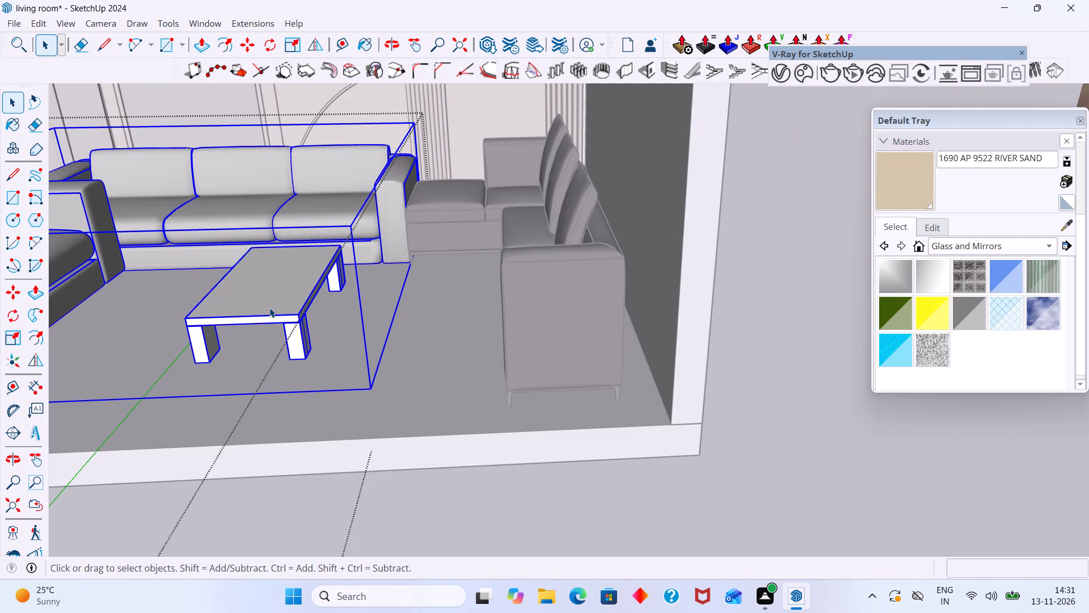
double_click(269, 308)
click(281, 320)
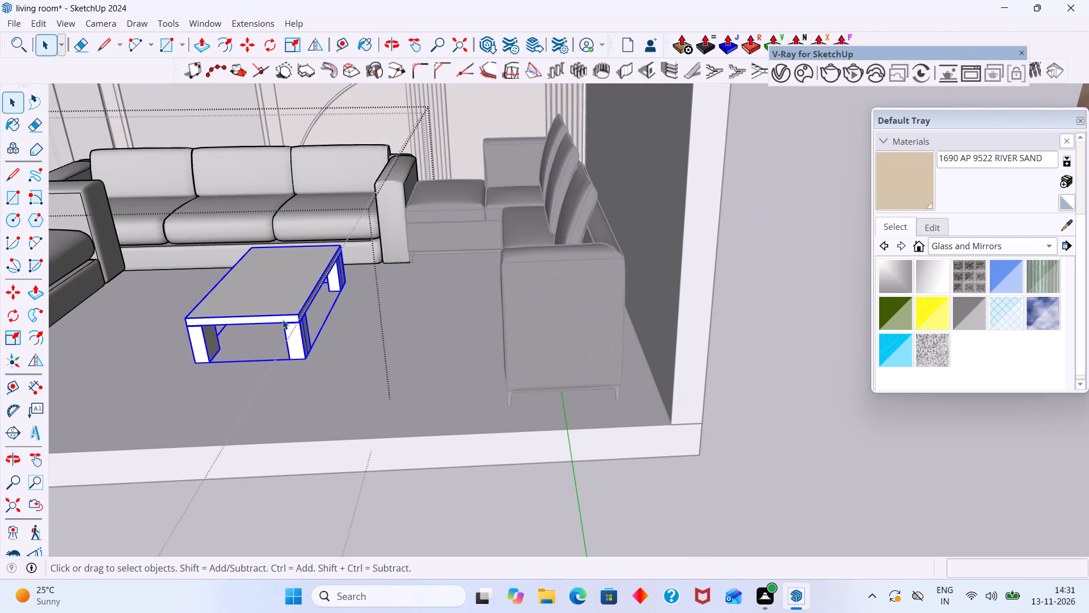
key(s)
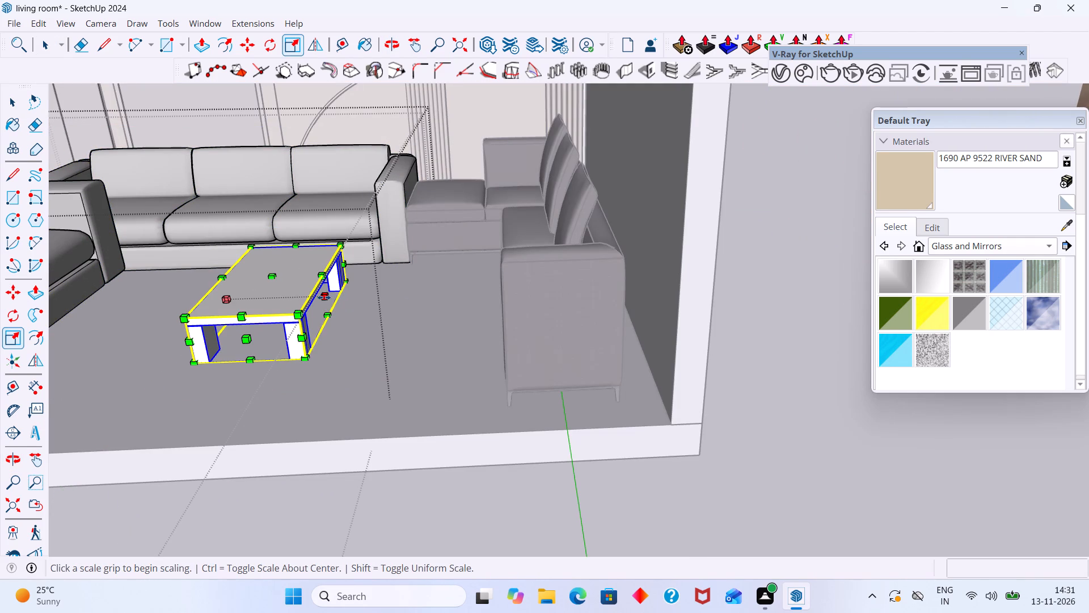
click(324, 297)
click(373, 300)
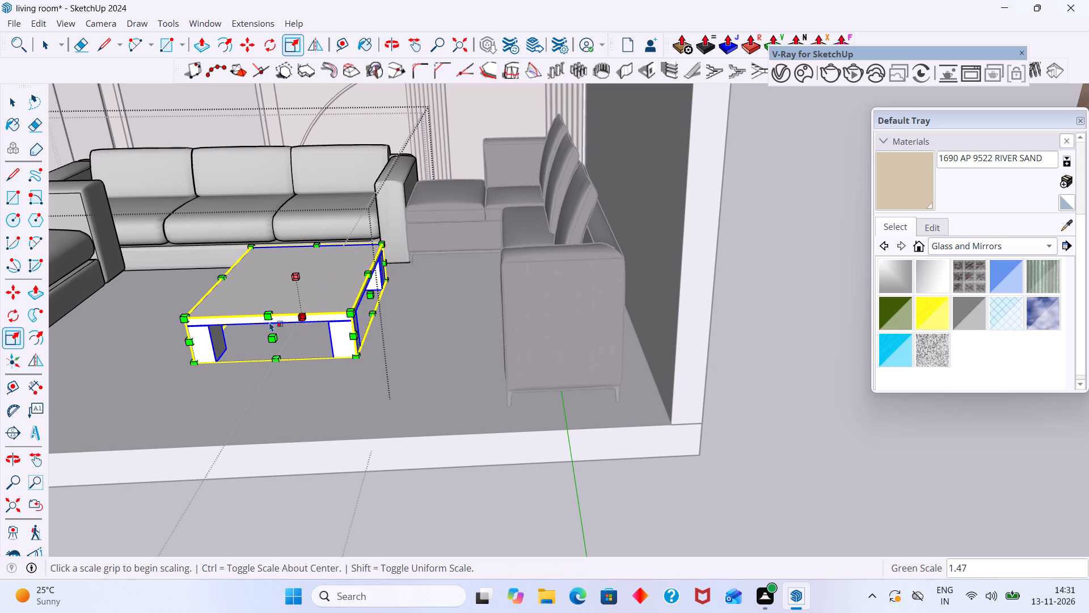
Stretch the coffee table along its green axis to a scale of about 1.8 towards the armchair.
middle_drag(219, 338, 356, 305)
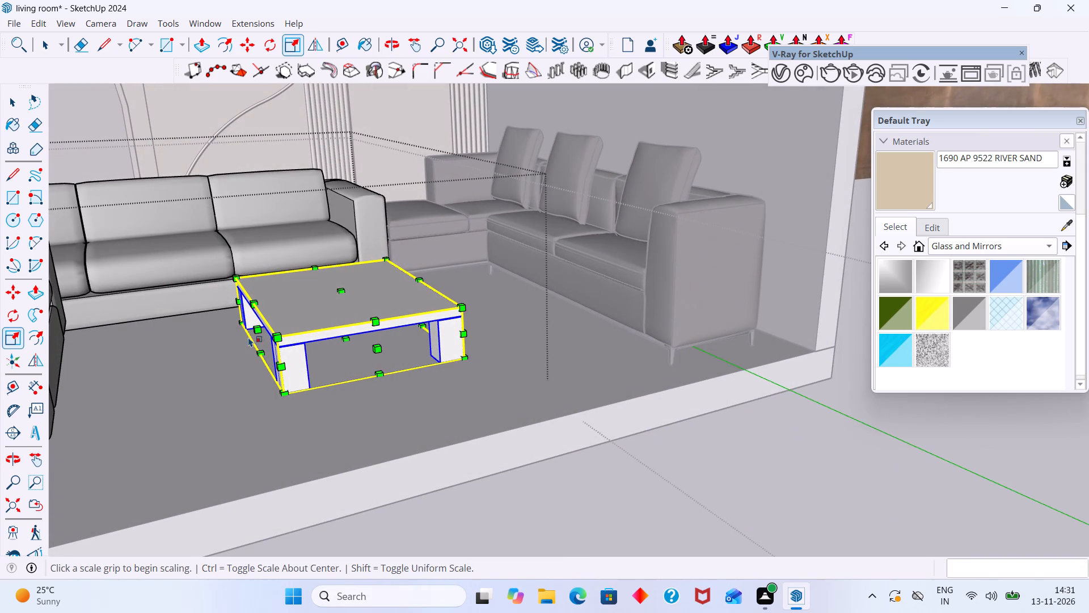
click(255, 329)
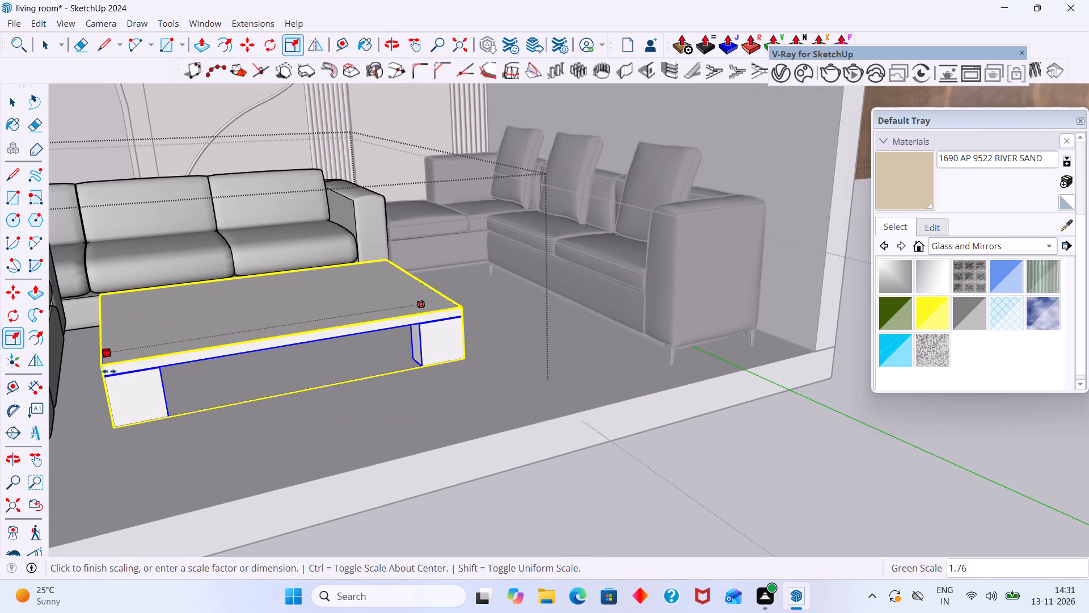
click(108, 372)
Scale the coffee table's height upwards along the blue axis to 2.00 and exit the furniture group.
click(277, 299)
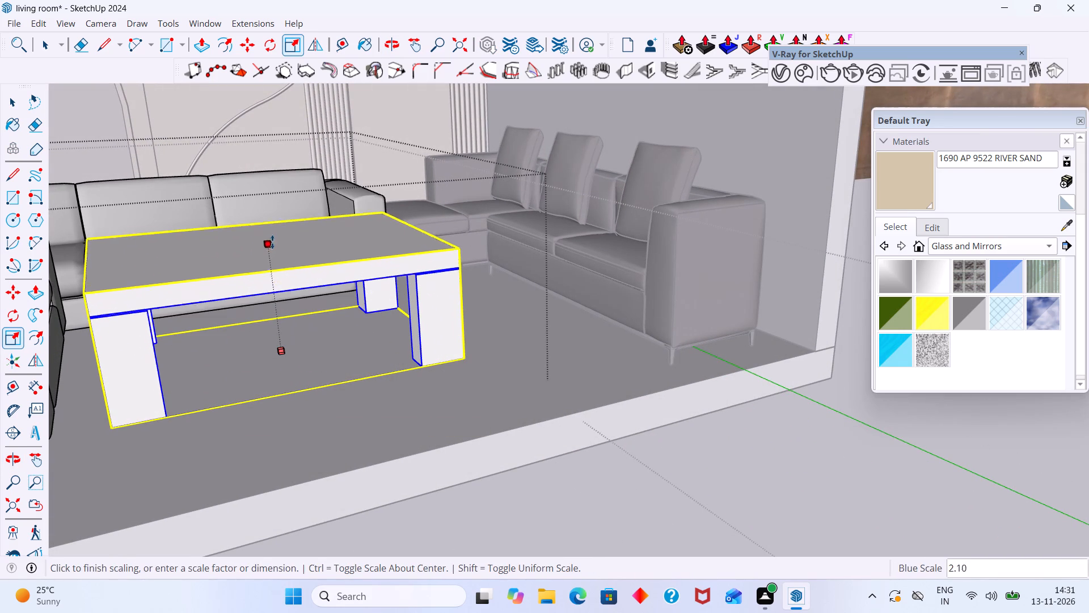
click(273, 250)
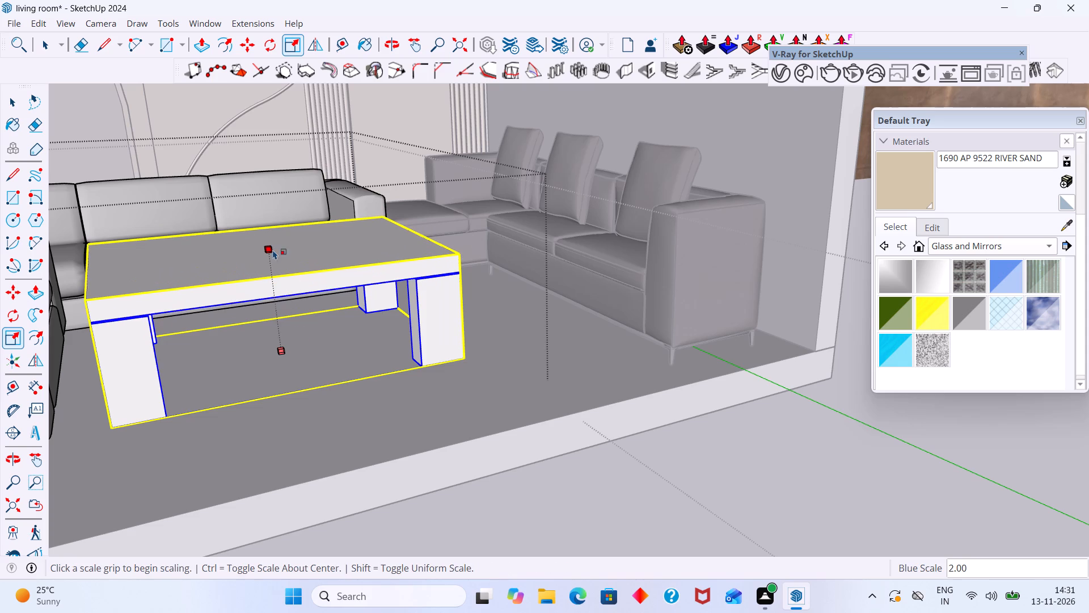
key(space)
scroll(358, 306, down, 7)
click(449, 471)
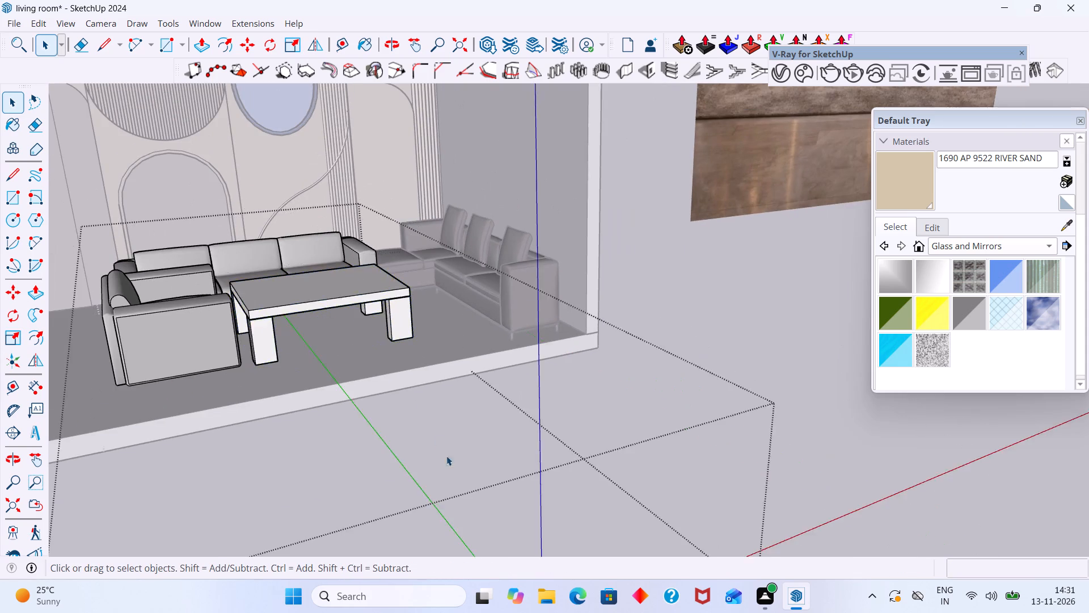
scroll(428, 423, down, 6)
middle_drag(408, 415, 270, 461)
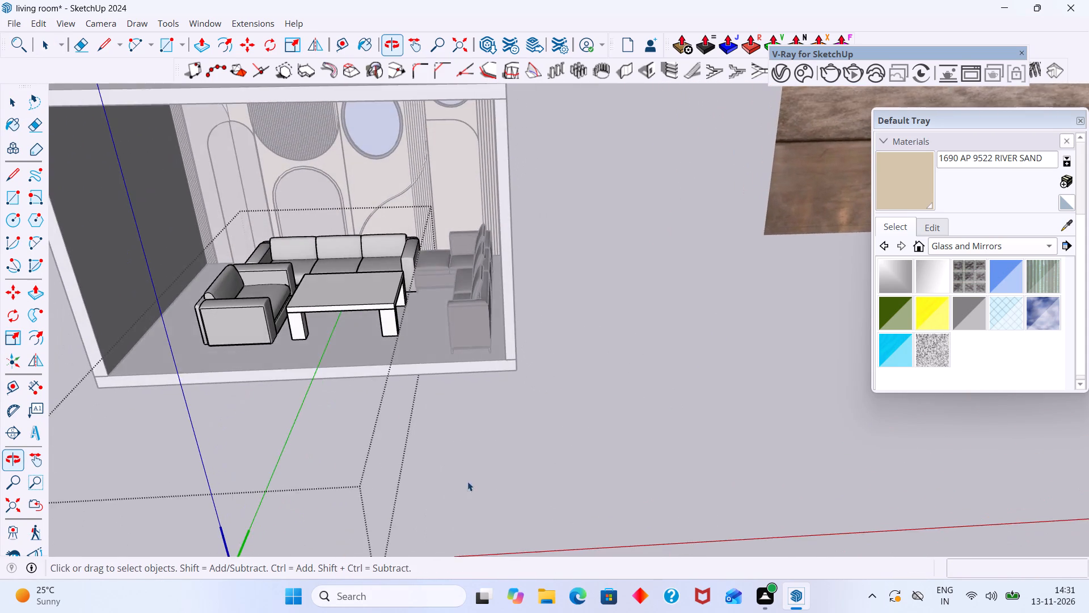
click(653, 470)
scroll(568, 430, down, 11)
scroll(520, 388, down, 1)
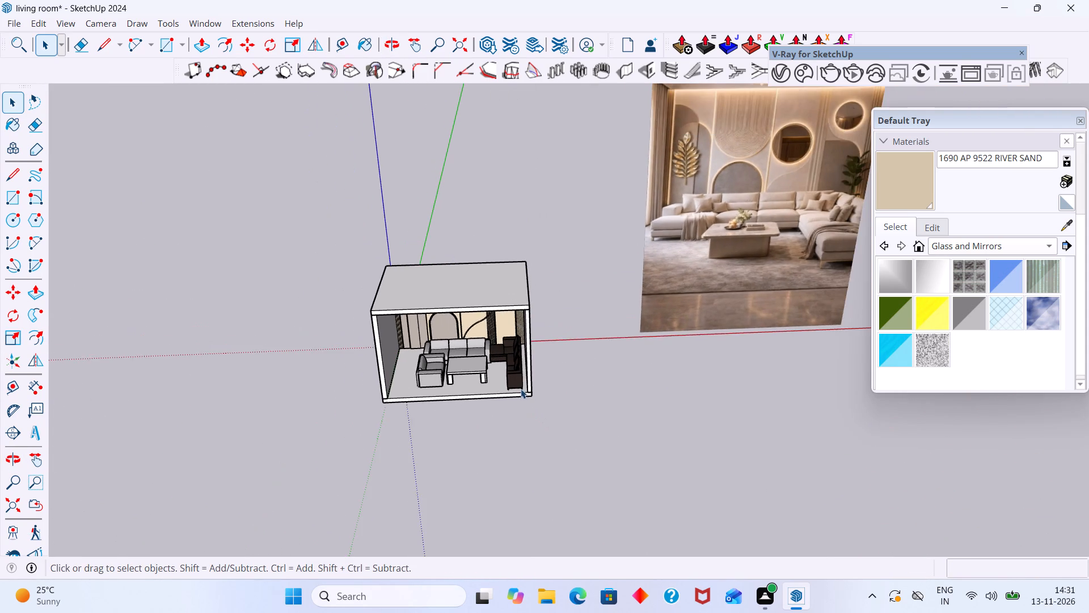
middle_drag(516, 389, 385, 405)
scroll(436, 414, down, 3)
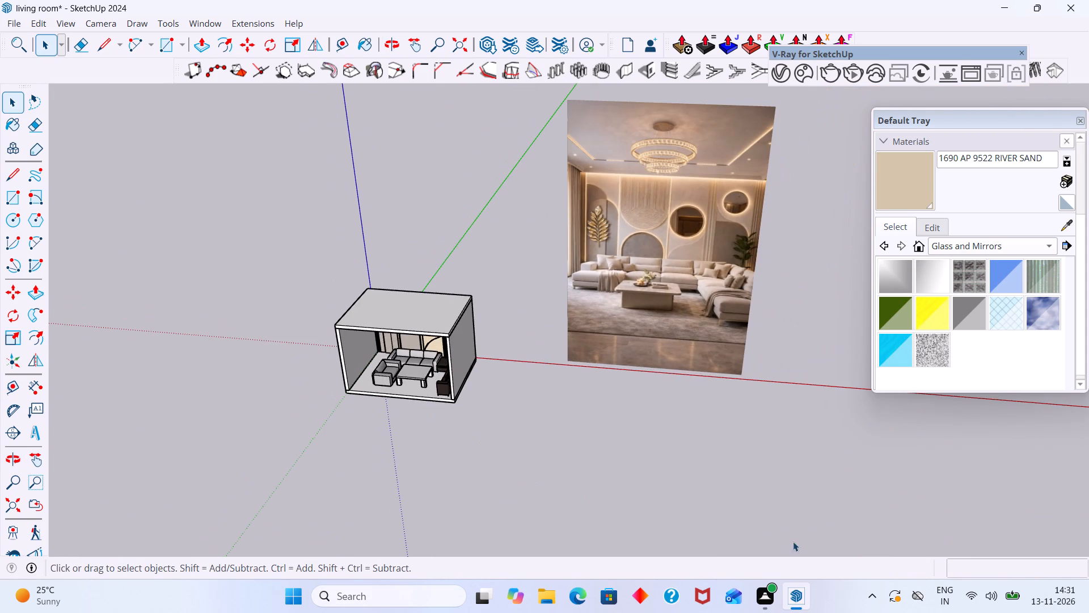
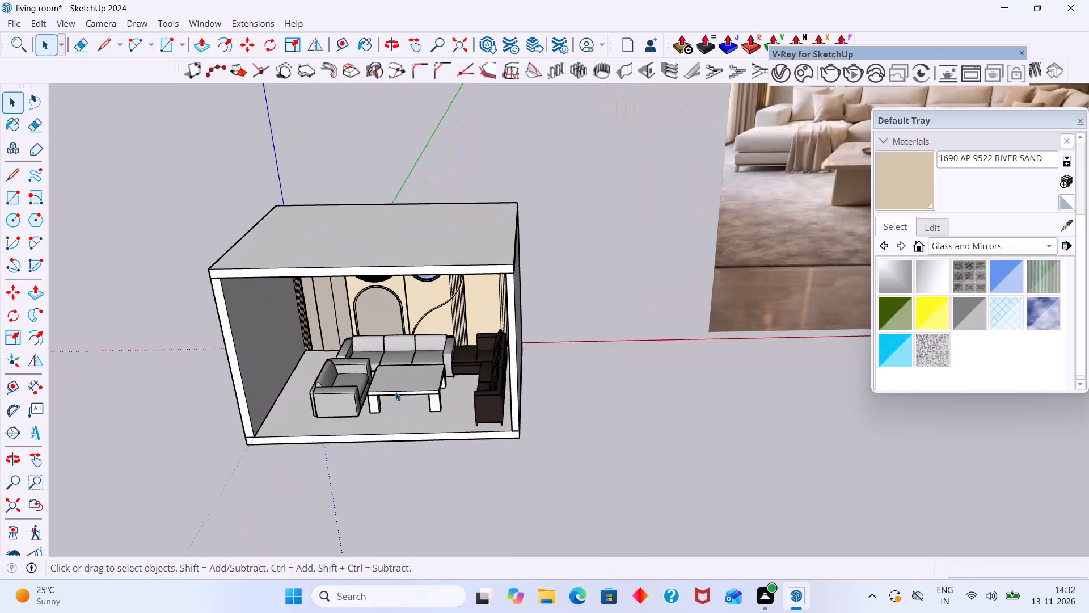
Examine the room's back wall and its two round mirrors from the open front.
middle_drag(395, 392, 272, 391)
scroll(272, 391, down, 7)
middle_drag(343, 367, 424, 354)
scroll(216, 452, up, 6)
middle_drag(264, 434, 263, 333)
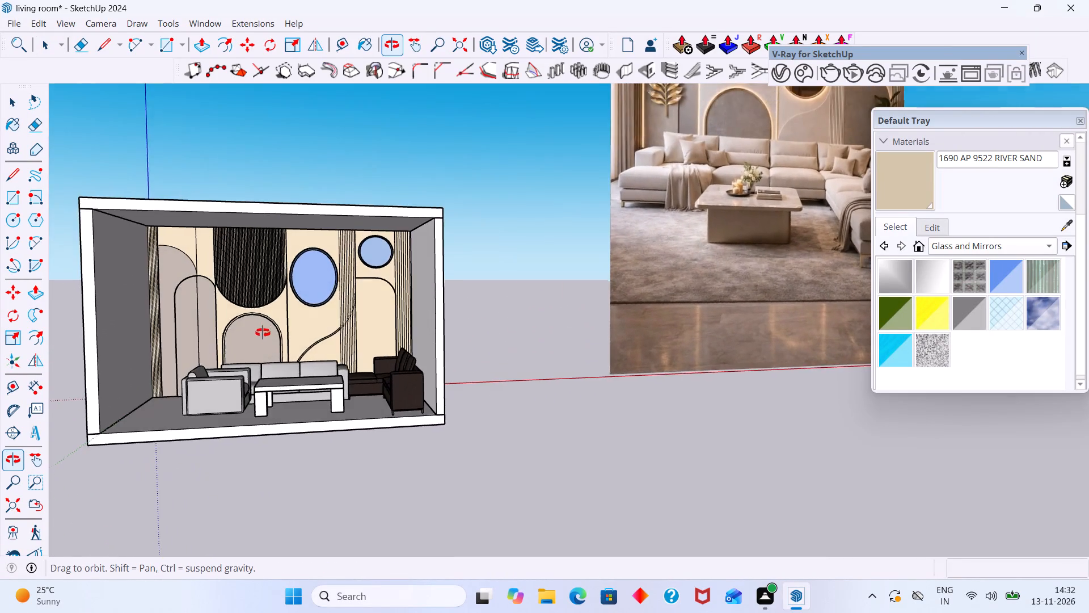
middle_drag(263, 333, 269, 389)
scroll(271, 379, up, 1)
scroll(271, 379, down, 4)
middle_drag(314, 380, 372, 317)
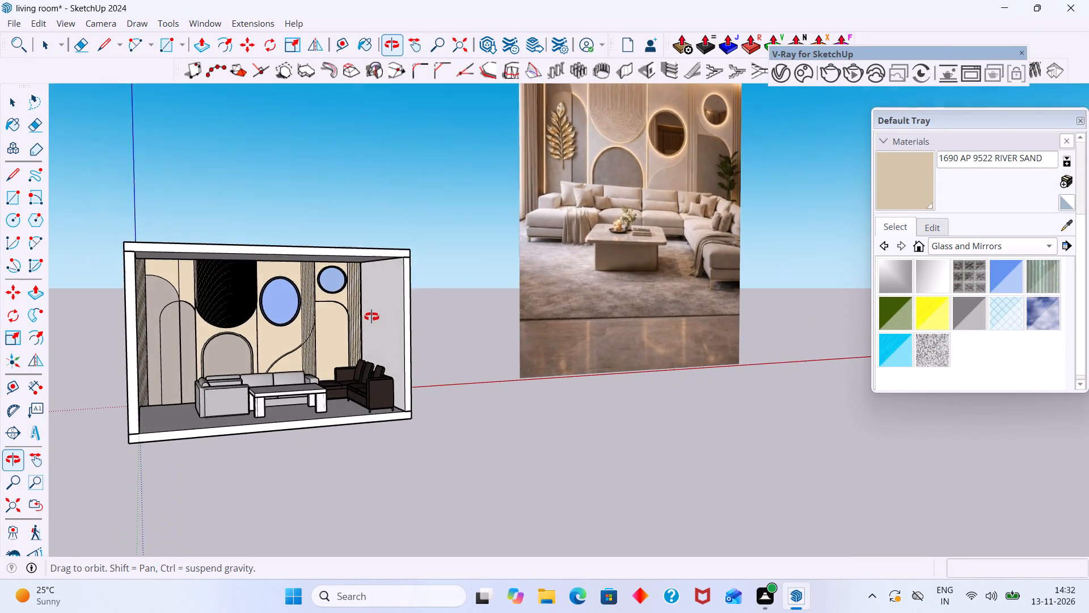
middle_drag(372, 317, 372, 316)
scroll(292, 311, up, 3)
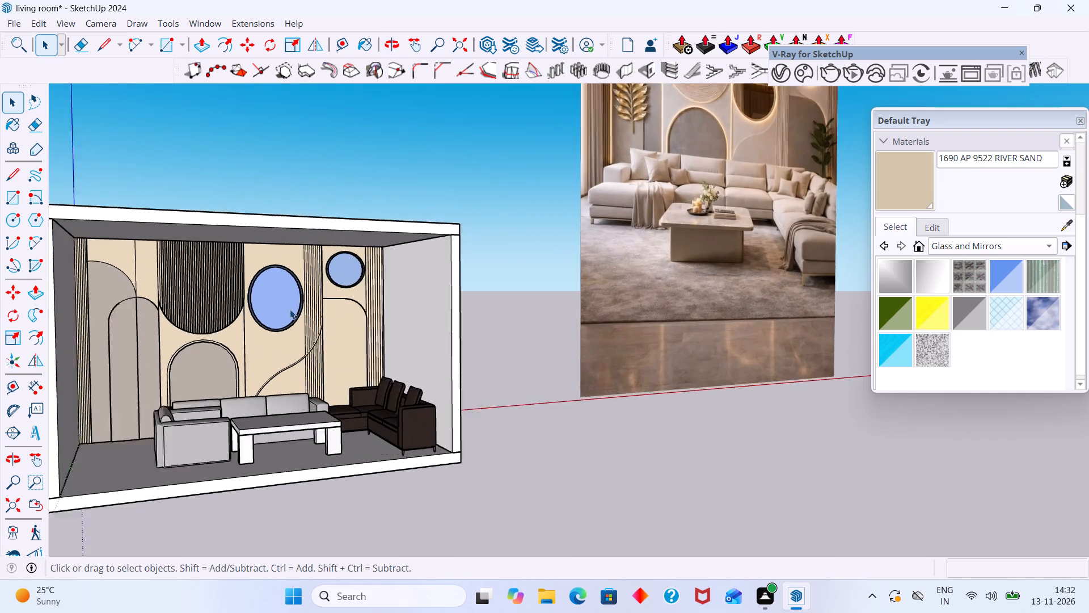
scroll(290, 309, up, 9)
scroll(305, 304, down, 10)
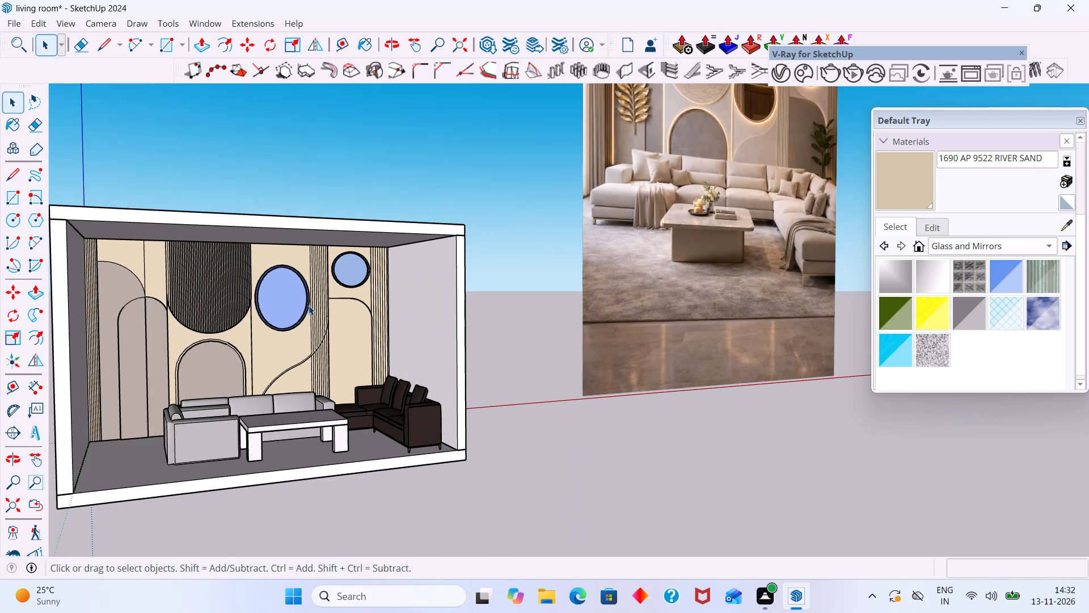
middle_drag(308, 305, 270, 314)
middle_drag(307, 295, 322, 268)
Open the larger round mirror's nested group and paint the frame's front face with Wood Cherry Original from the Wood materials.
scroll(305, 277, up, 20)
scroll(305, 277, up, 2)
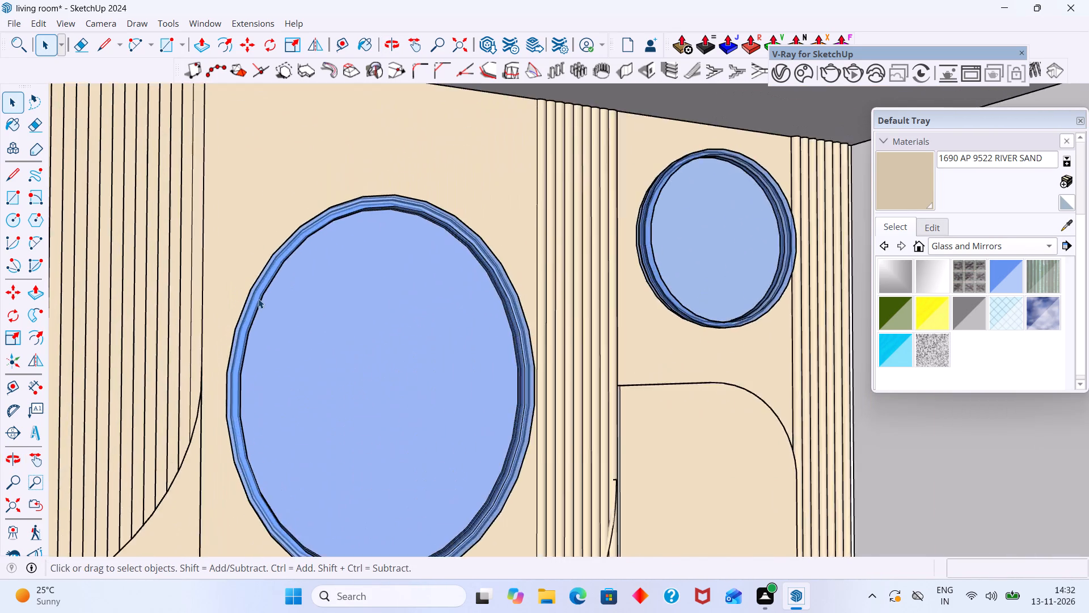
scroll(258, 299, up, 18)
middle_drag(236, 301, 302, 411)
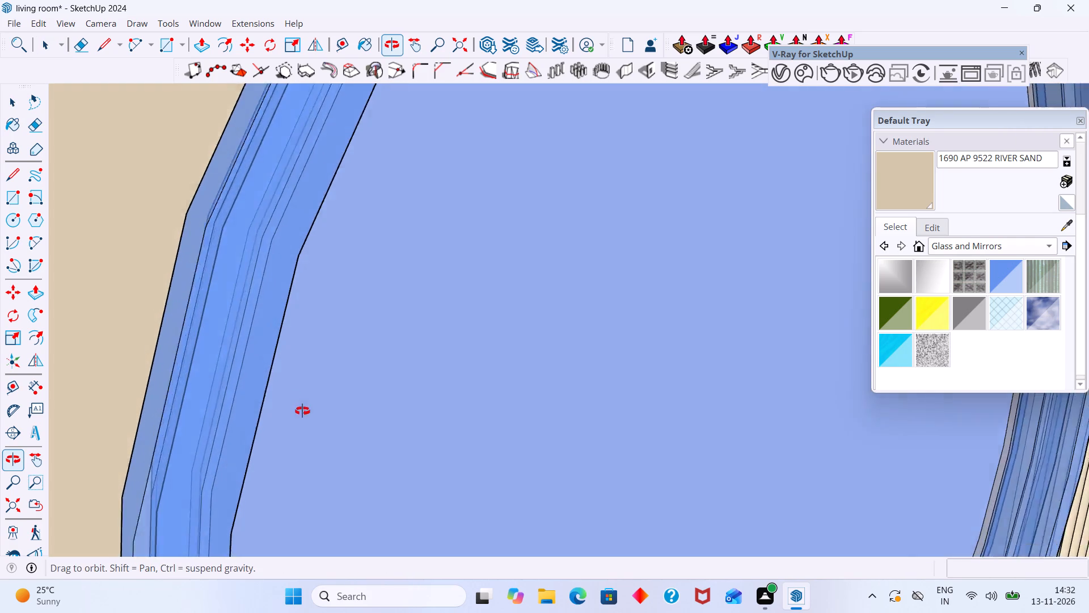
middle_drag(302, 411, 313, 416)
double_click(217, 349)
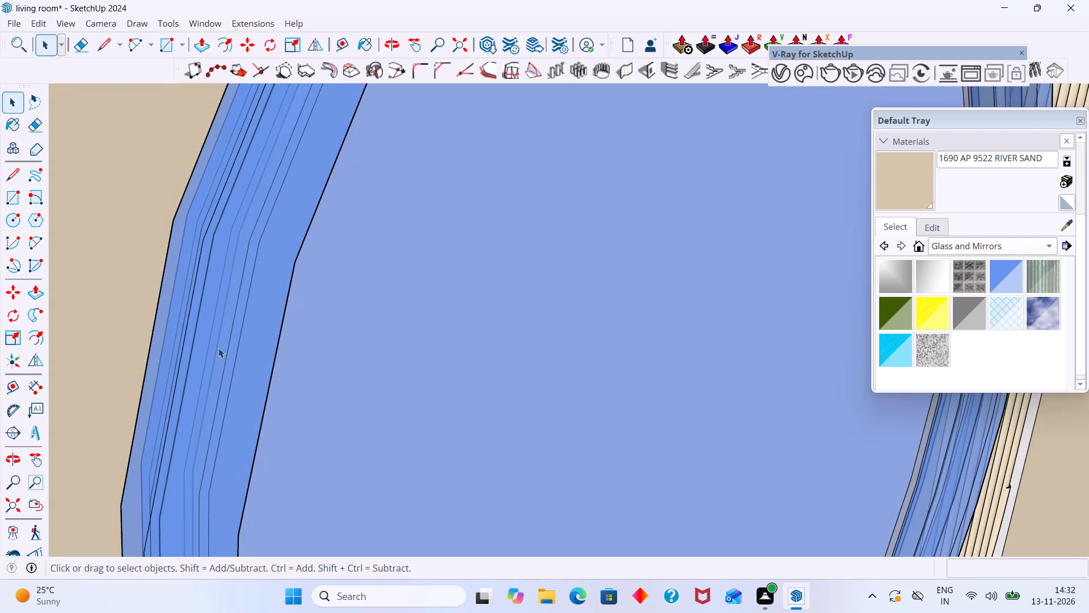
click(234, 350)
click(234, 350)
double_click(234, 350)
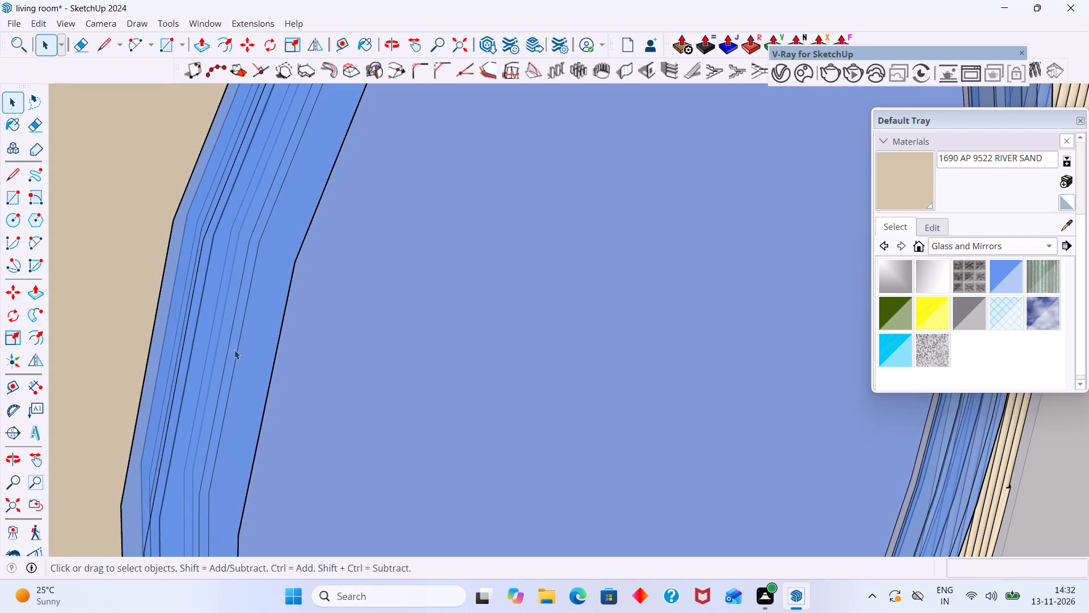
click(235, 351)
triple_click(227, 356)
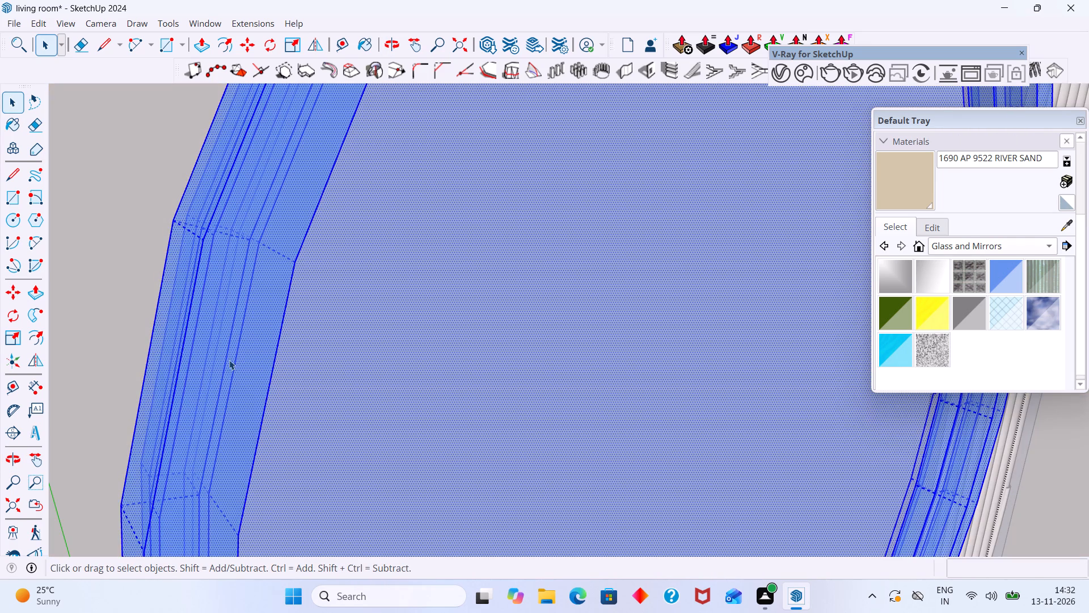
click(229, 361)
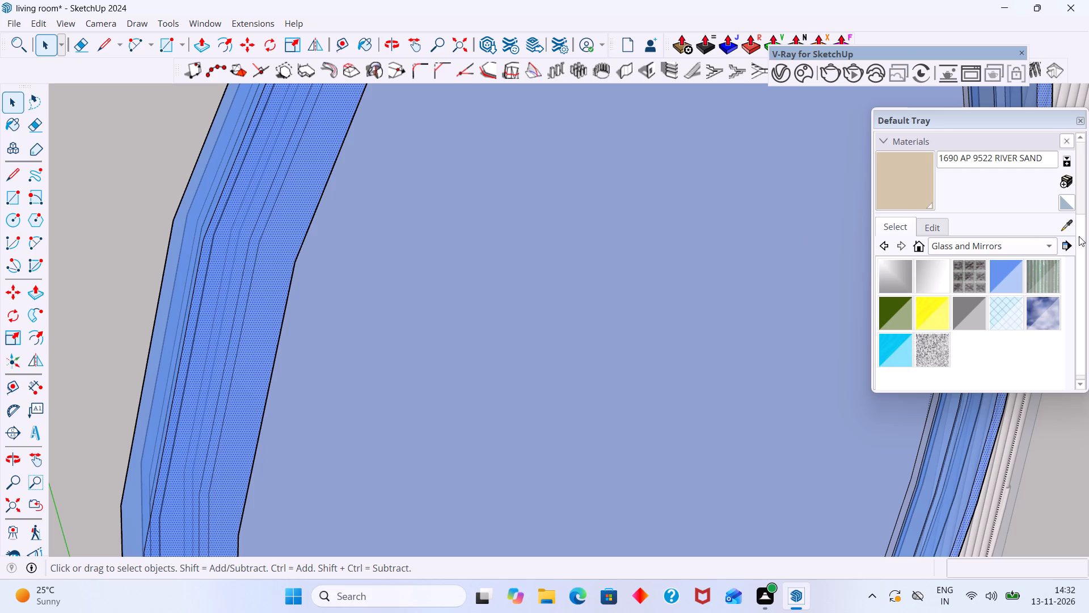
click(1046, 244)
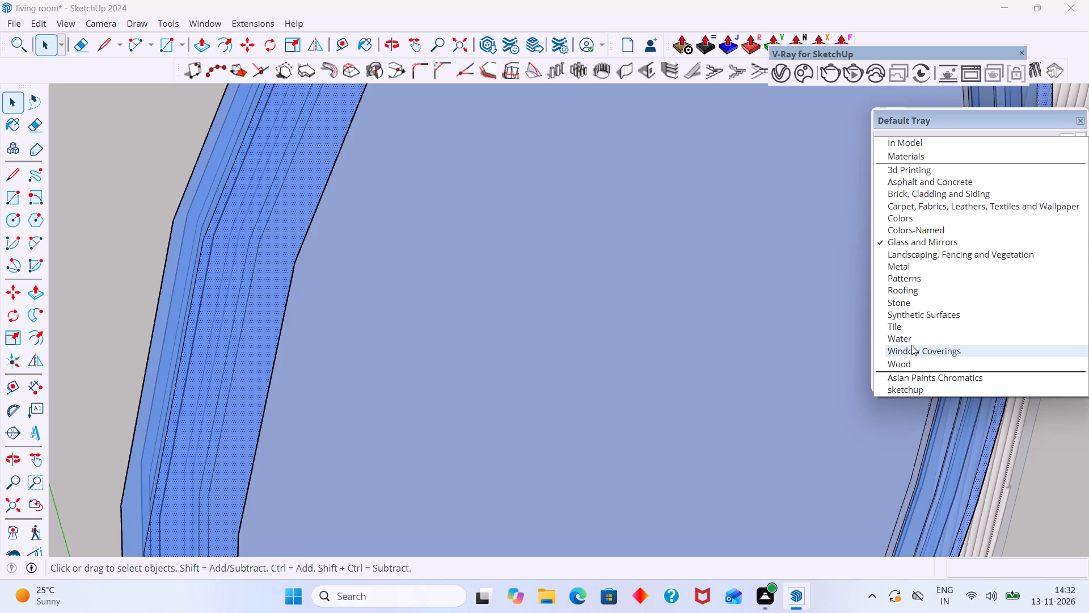
click(906, 364)
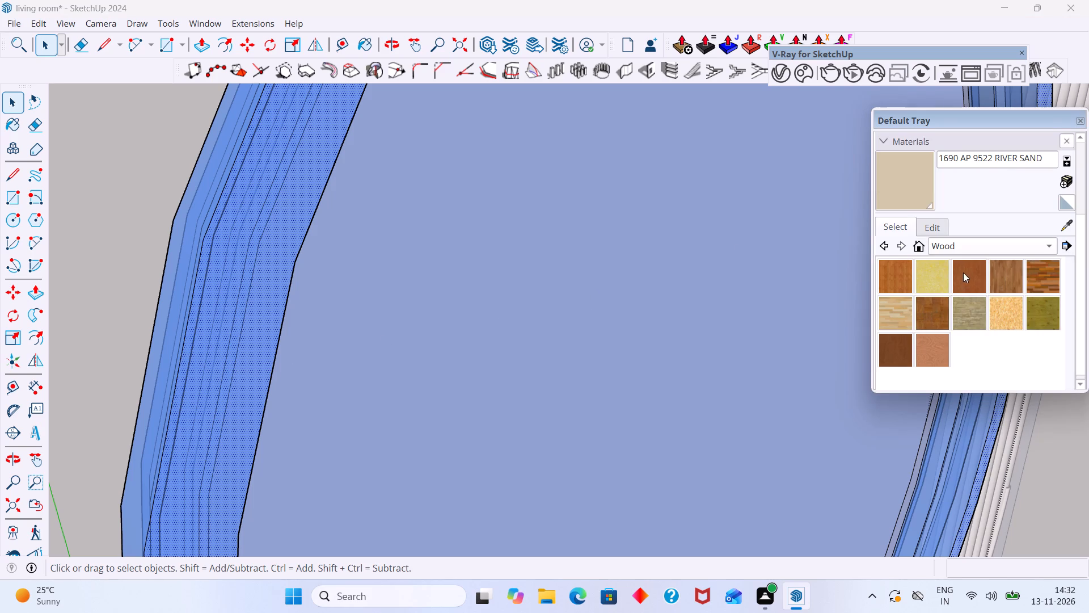
click(966, 272)
click(253, 361)
Paint the outer side of the larger round mirror's frame with Wood Cherry Original.
scroll(250, 355, down, 7)
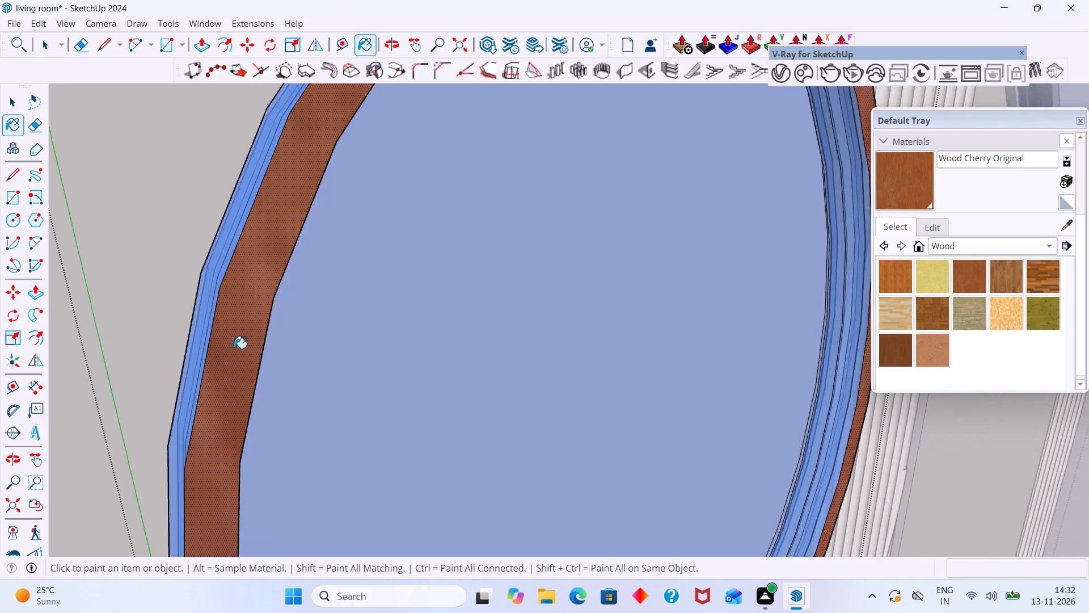
scroll(234, 349, down, 7)
scroll(222, 317, up, 7)
click(236, 287)
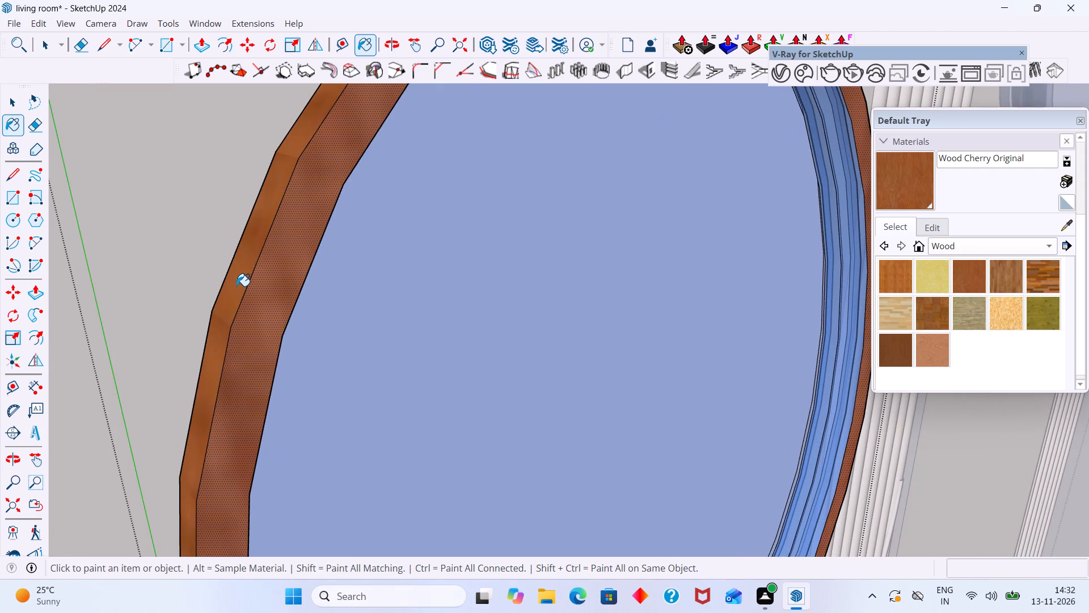
scroll(237, 286, up, 1)
scroll(237, 286, down, 18)
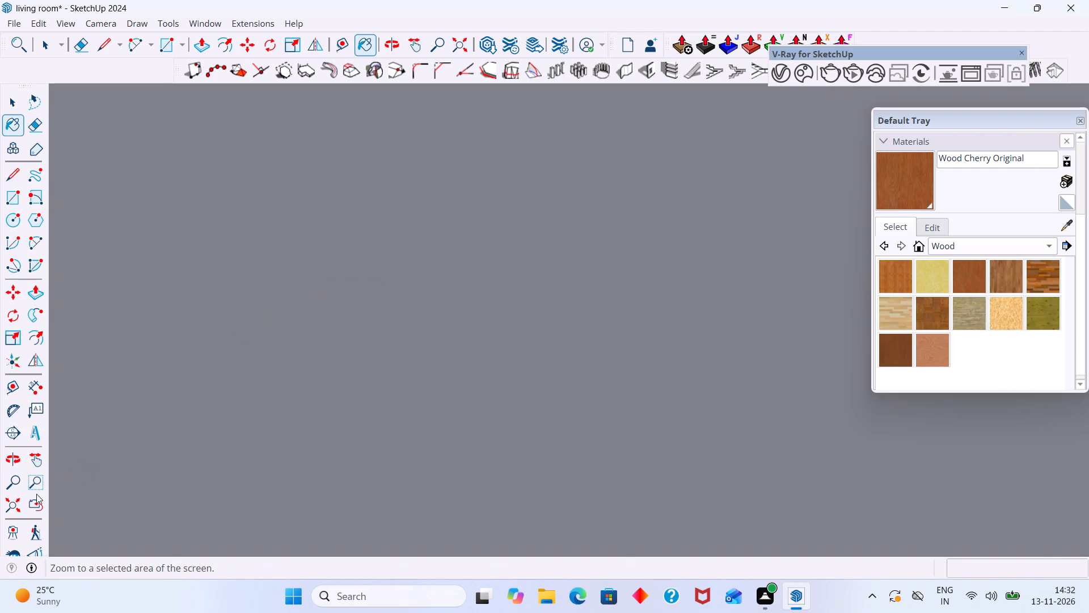
Paint the inner side face of the larger round mirror's frame with Wood Cherry Original.
click(15, 501)
middle_drag(516, 417, 373, 316)
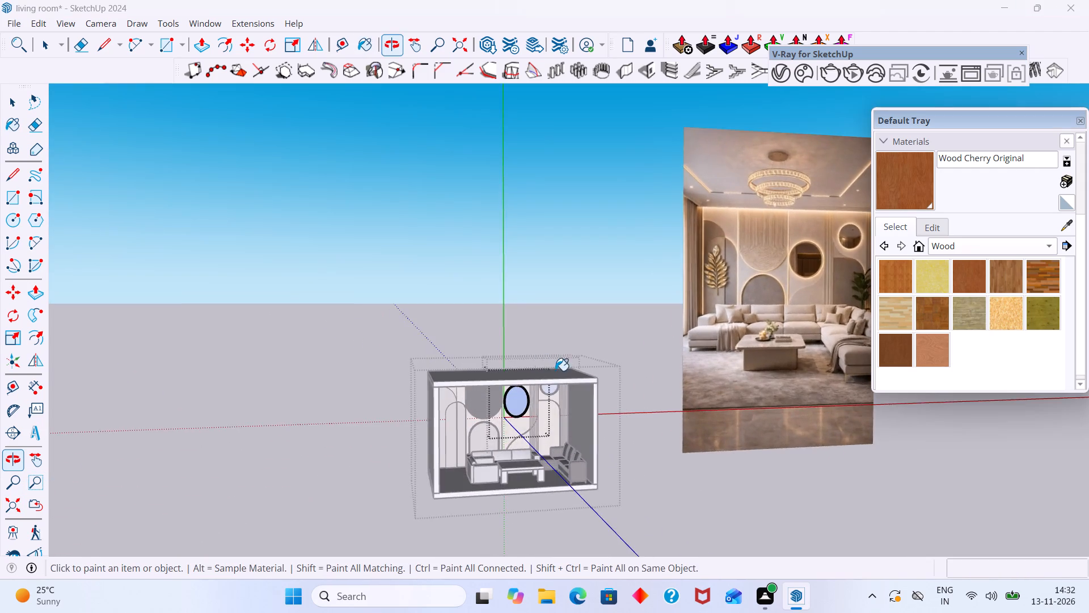
scroll(556, 402, up, 5)
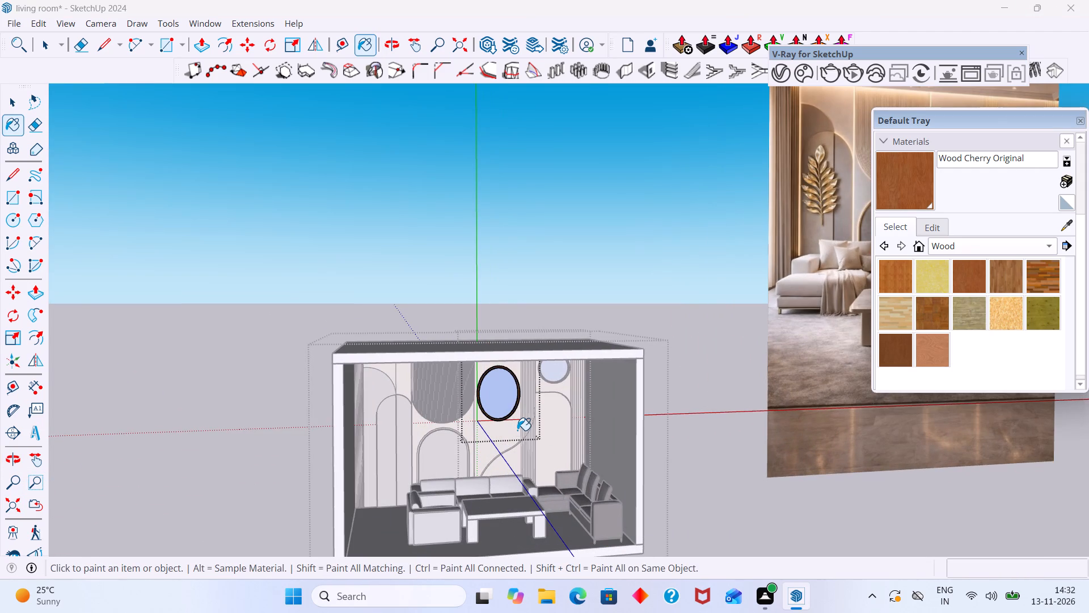
scroll(547, 385, up, 8)
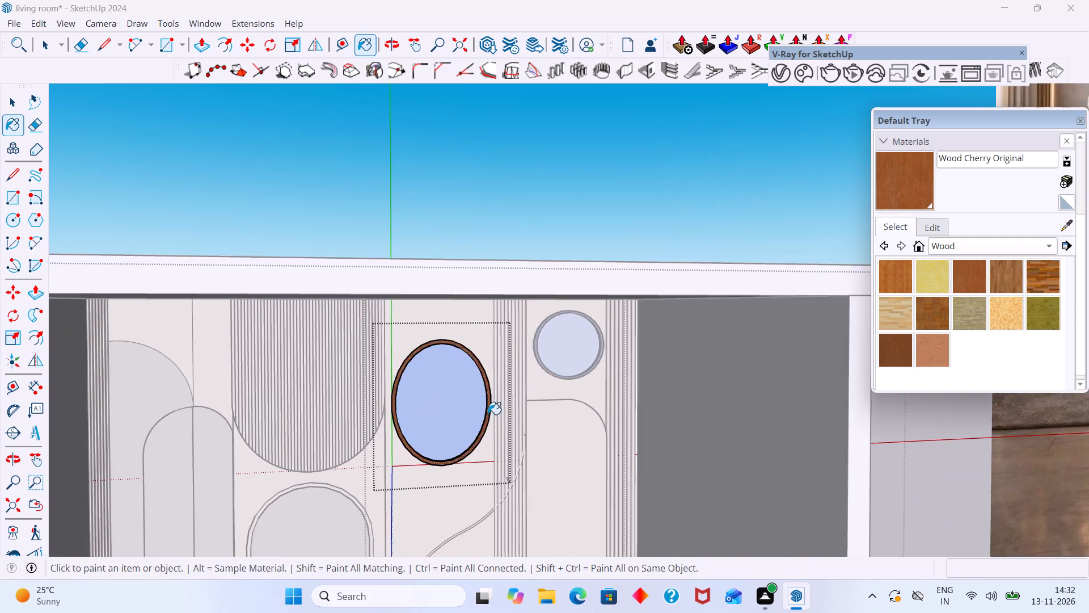
scroll(488, 414, up, 15)
middle_drag(486, 424, 585, 486)
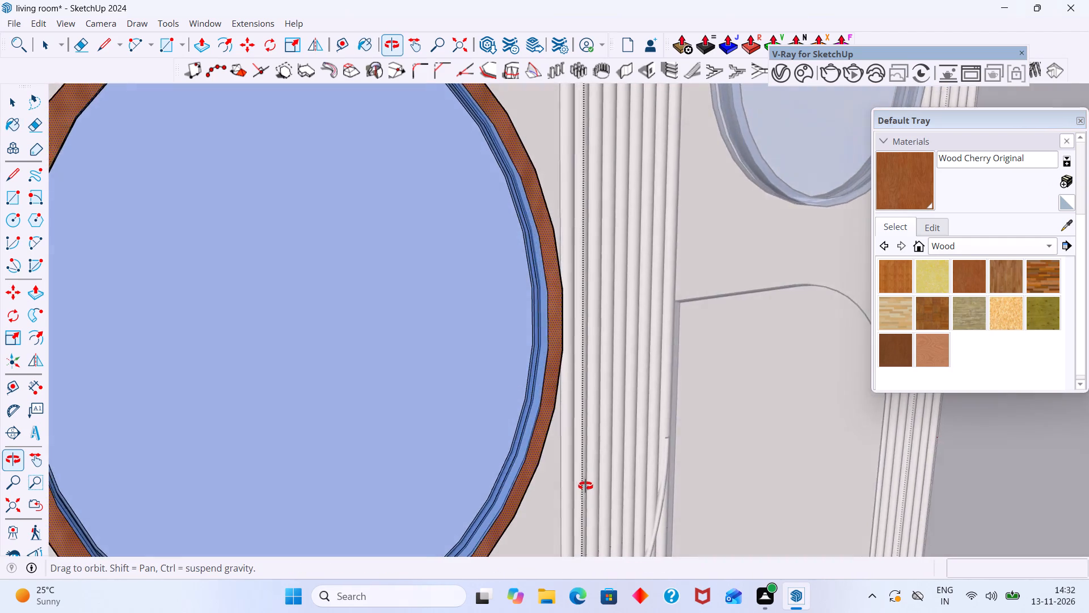
middle_drag(585, 486, 610, 486)
scroll(609, 488, up, 1)
scroll(545, 446, up, 7)
click(517, 408)
scroll(518, 405, down, 2)
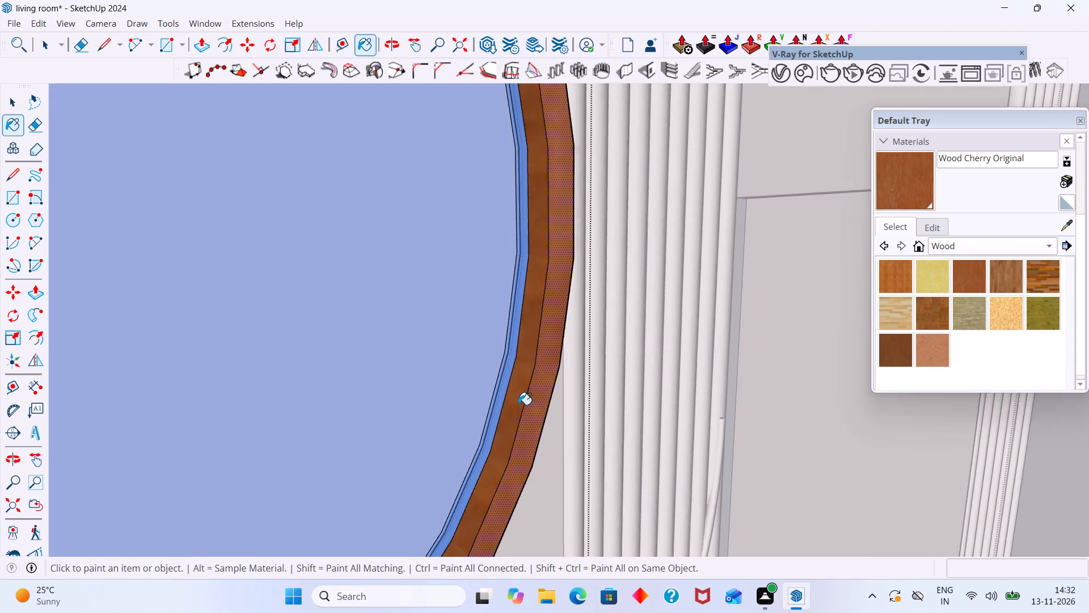
scroll(518, 405, down, 13)
Check the larger mirror's painted frame and leave its nested group editing.
middle_drag(486, 427, 200, 474)
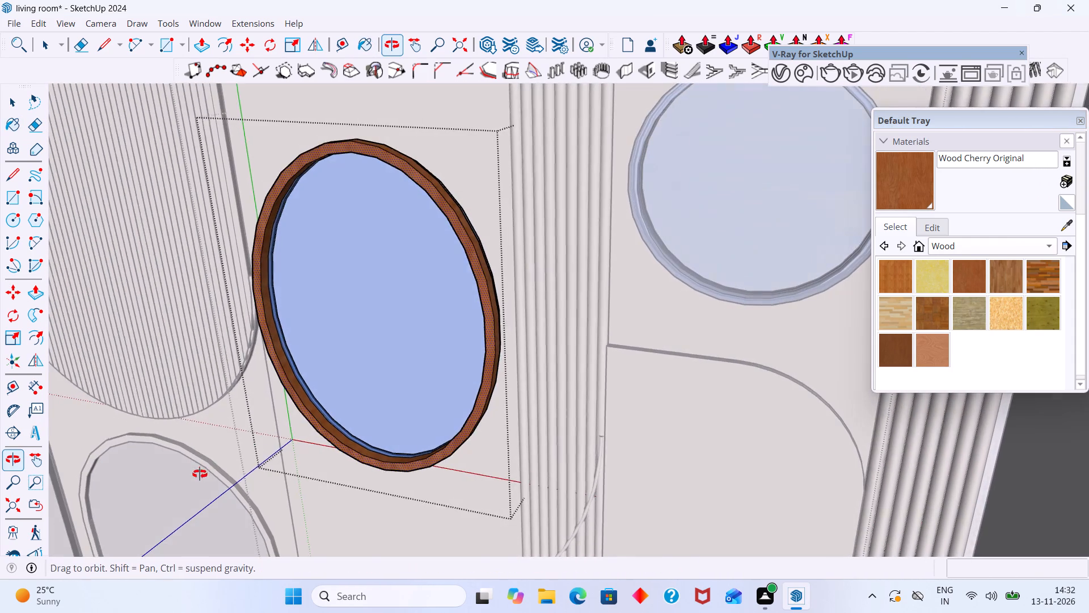
middle_drag(200, 474, 206, 474)
scroll(354, 423, up, 9)
scroll(301, 431, down, 13)
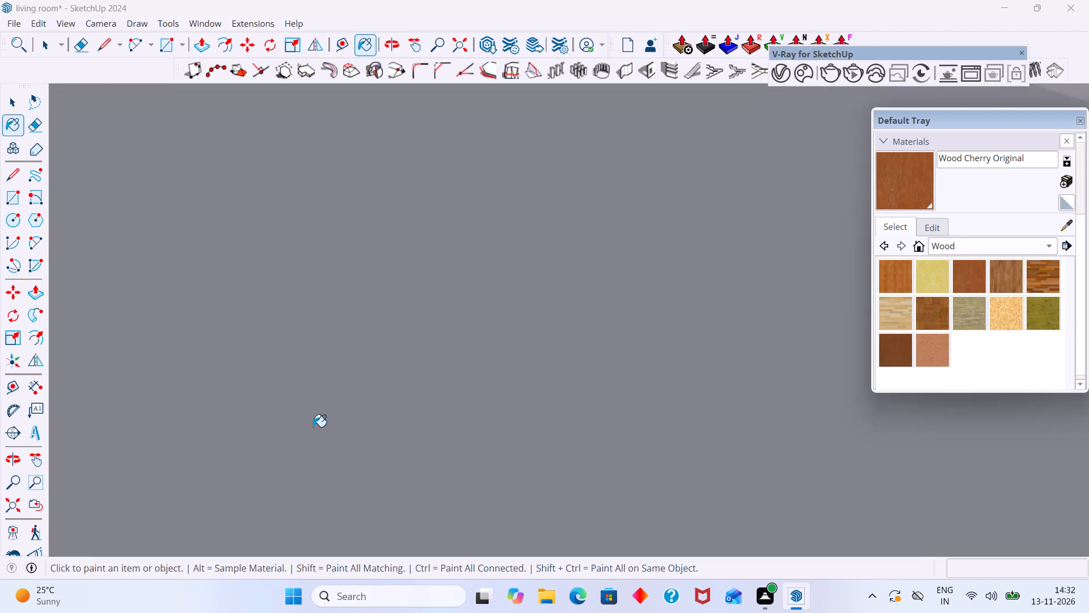
scroll(313, 427, down, 2)
click(19, 514)
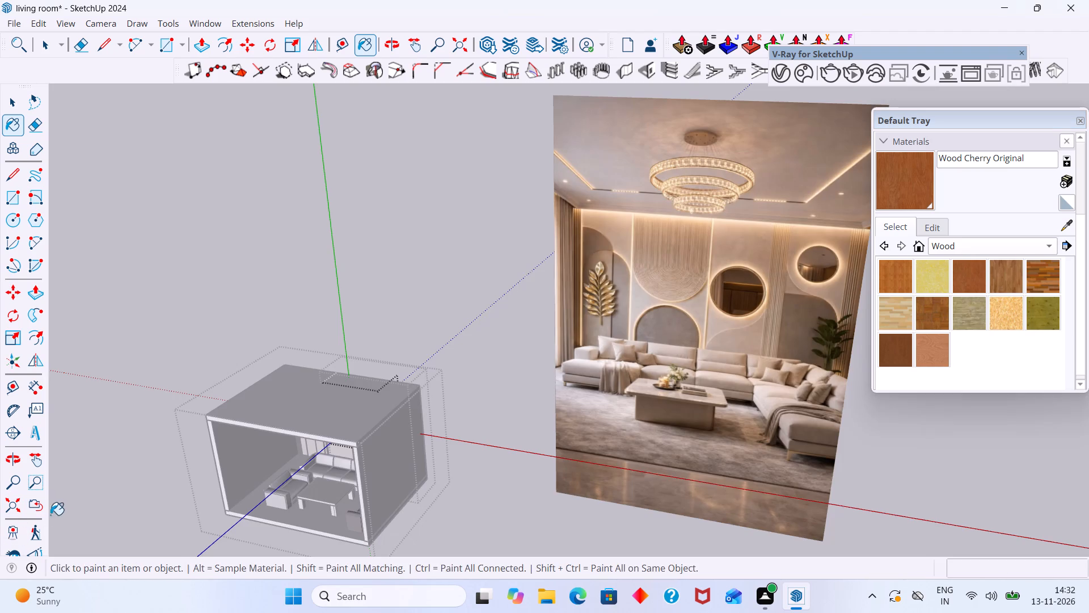
key(space)
click(377, 327)
scroll(328, 513, down, 1)
middle_drag(328, 513, 427, 378)
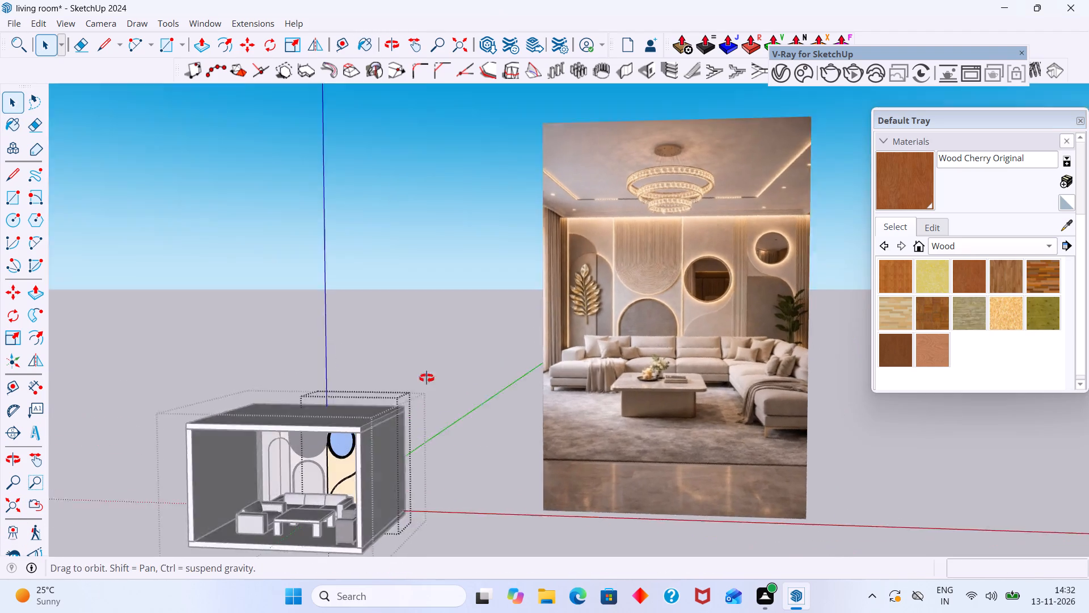
middle_drag(427, 378, 445, 372)
scroll(356, 463, up, 4)
click(406, 325)
Open the smaller round mirror's nested group and paint the frame's front face with Wood Cherry Original.
scroll(325, 446, up, 1)
middle_drag(334, 459, 461, 486)
scroll(353, 444, up, 3)
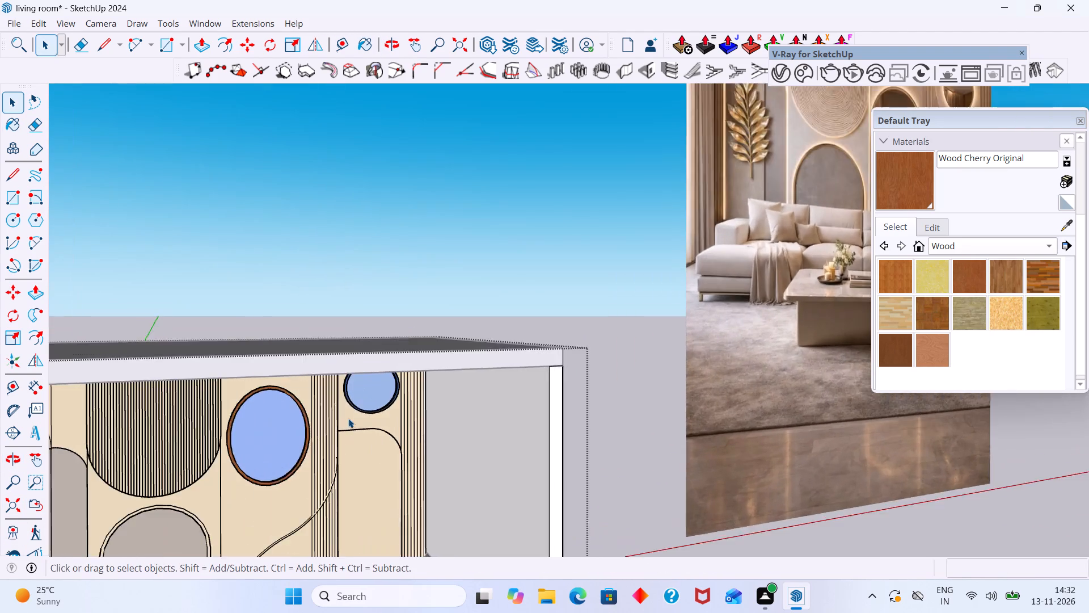
scroll(348, 418, up, 20)
scroll(348, 418, up, 11)
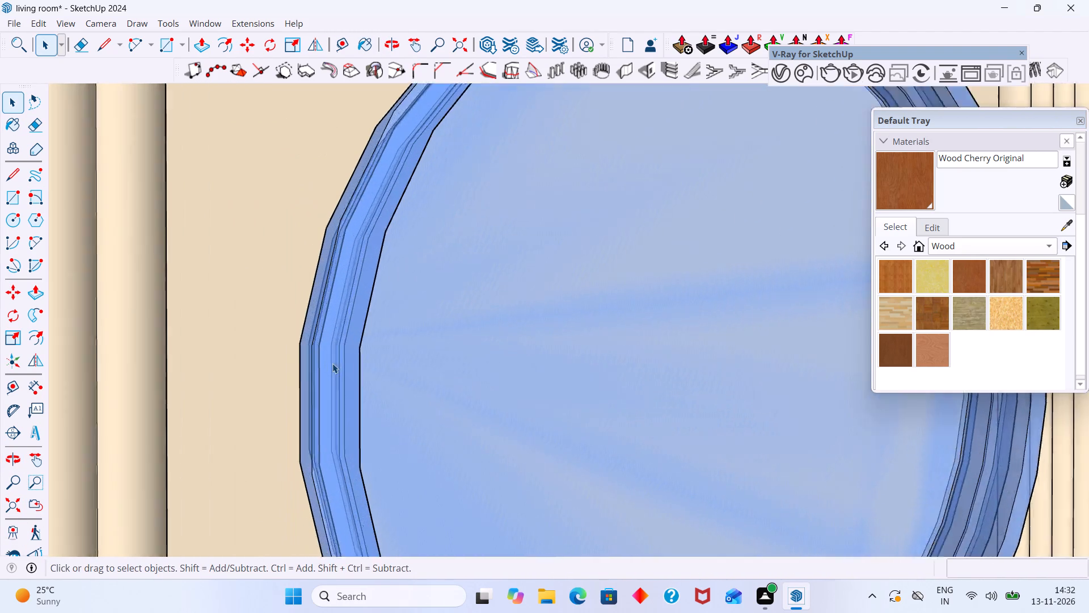
triple_click(332, 363)
click(332, 363)
double_click(336, 363)
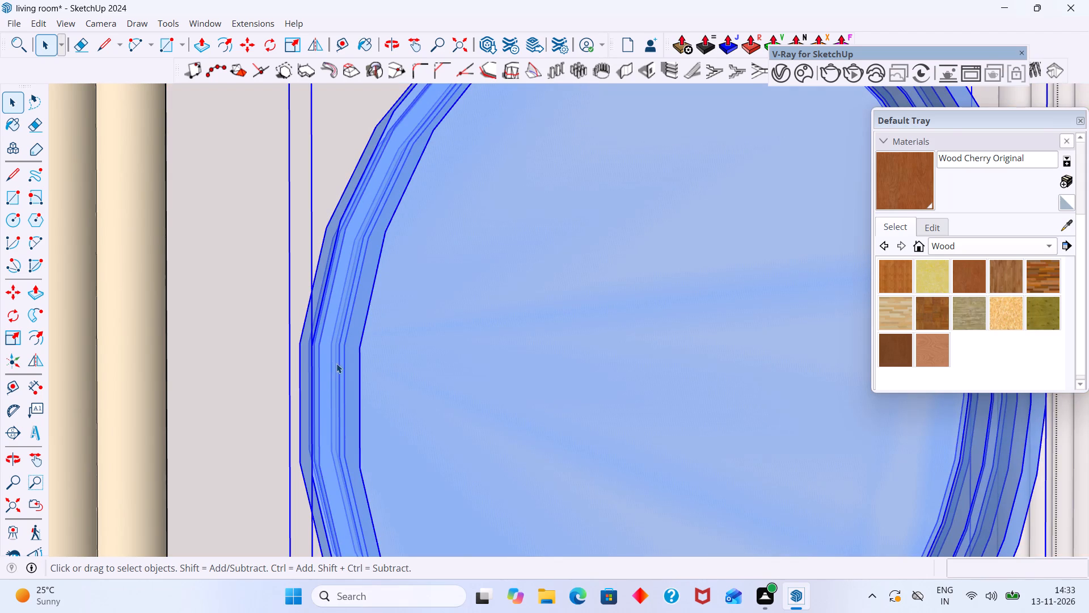
click(342, 367)
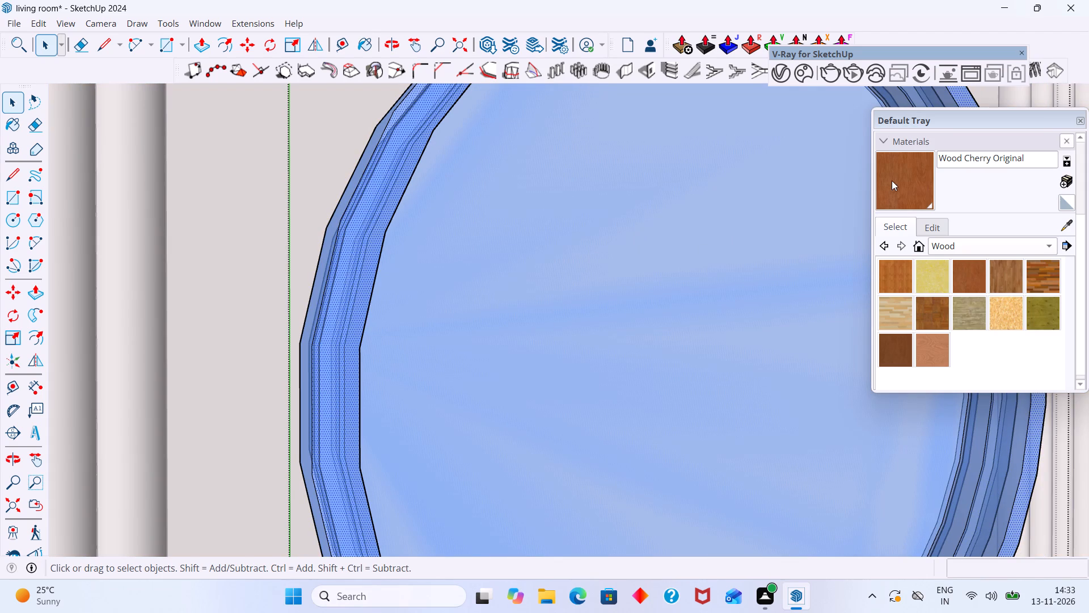
click(892, 180)
click(338, 383)
scroll(339, 383, down, 6)
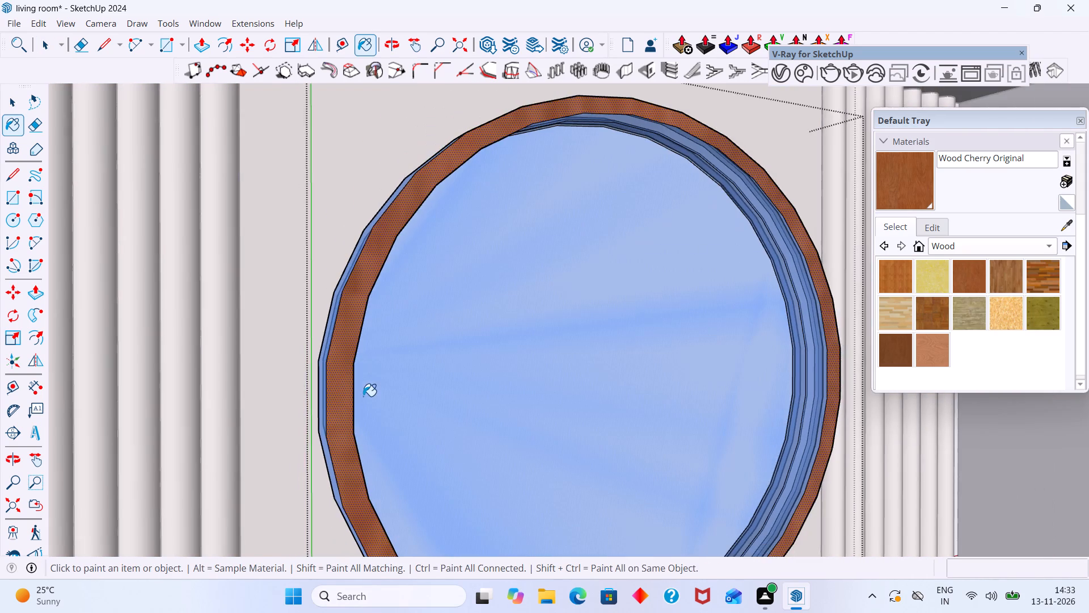
Paint the stepped outer side faces of the smaller round mirror's frame with Wood Cherry Original.
middle_drag(357, 388, 486, 447)
click(715, 383)
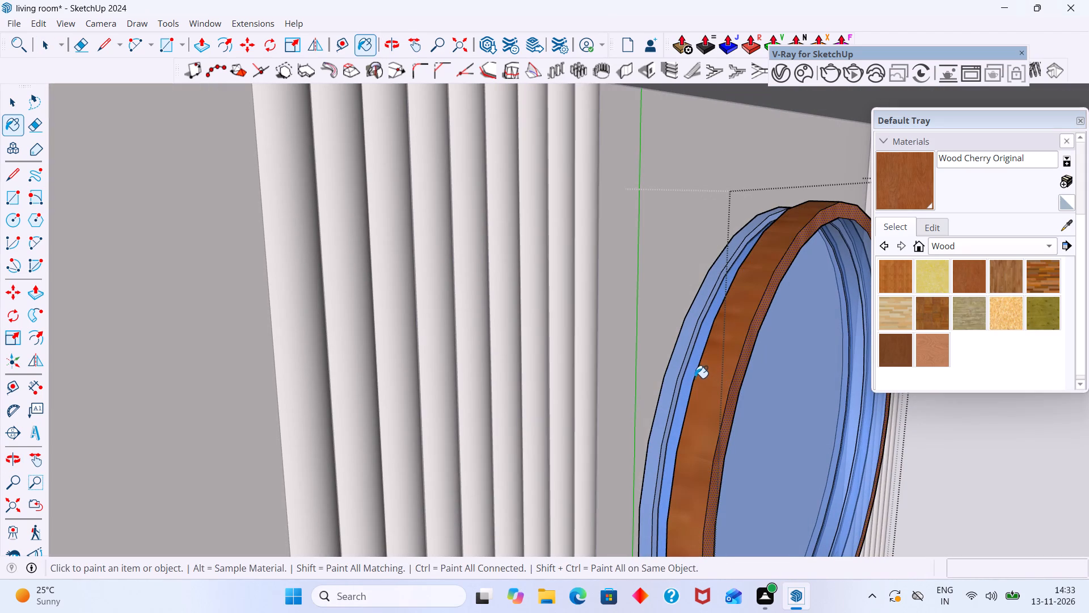
click(677, 369)
scroll(683, 369, up, 13)
click(690, 362)
click(665, 359)
scroll(660, 360, down, 2)
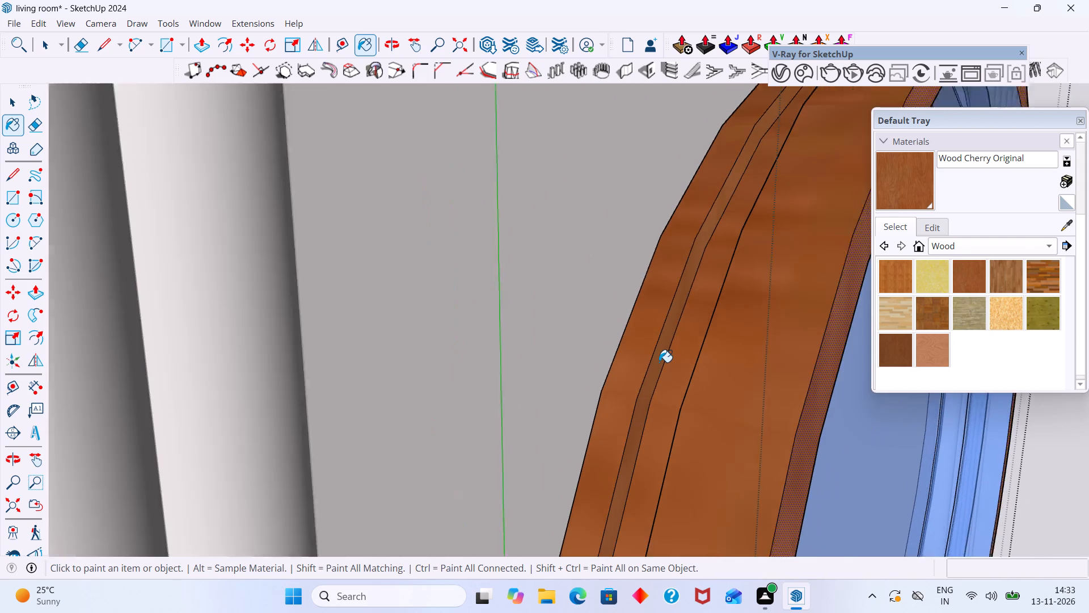
scroll(659, 362, down, 16)
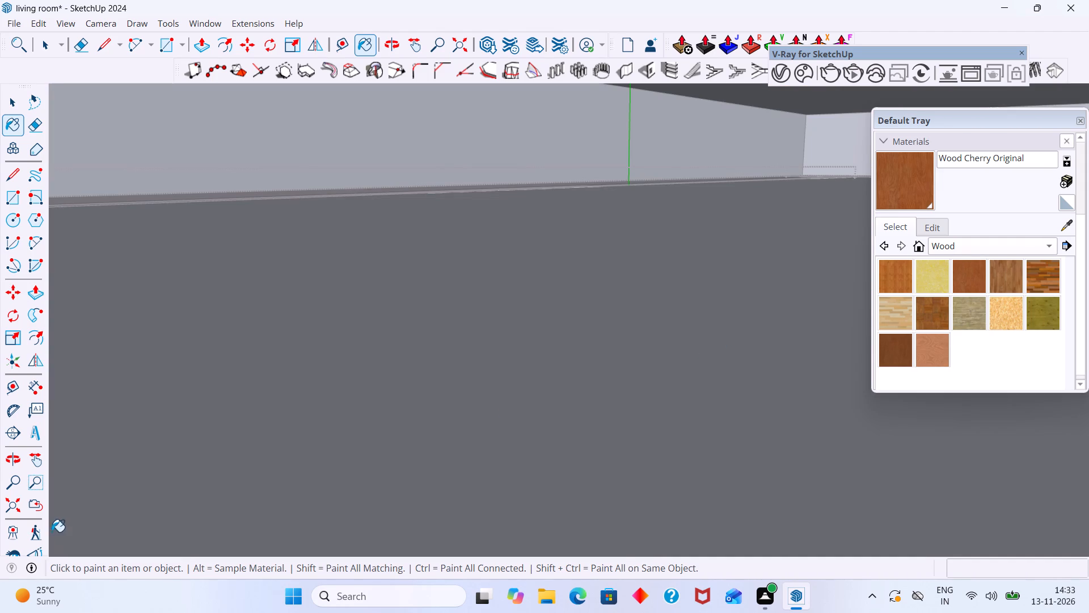
Paint the inner side face of the smaller round mirror's frame with Wood Cherry Original.
click(18, 508)
middle_drag(515, 409, 453, 394)
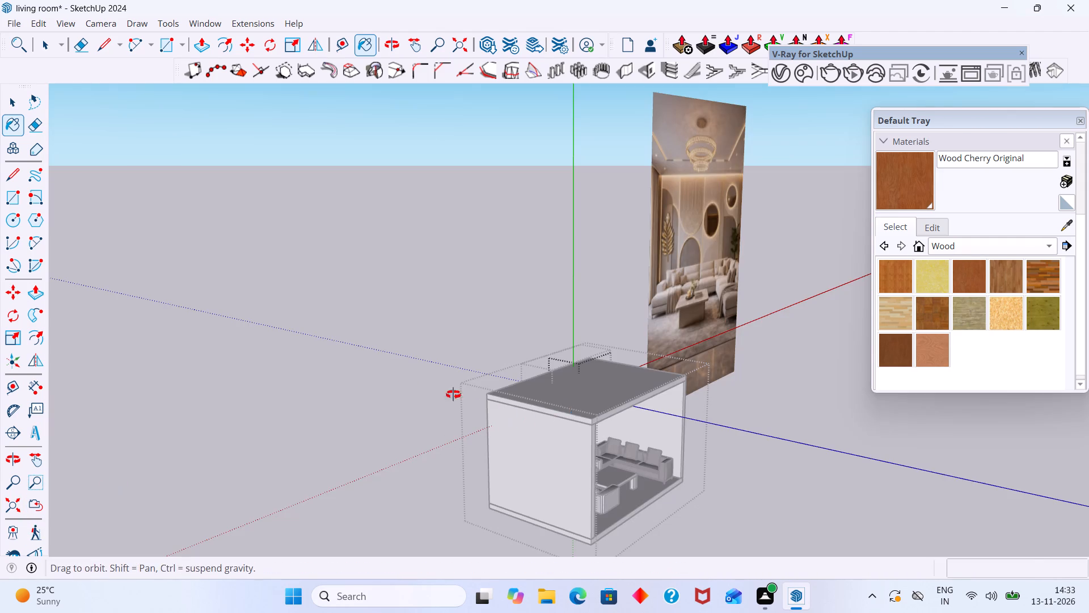
middle_drag(453, 394, 374, 370)
middle_drag(543, 449, 492, 404)
scroll(594, 397, up, 19)
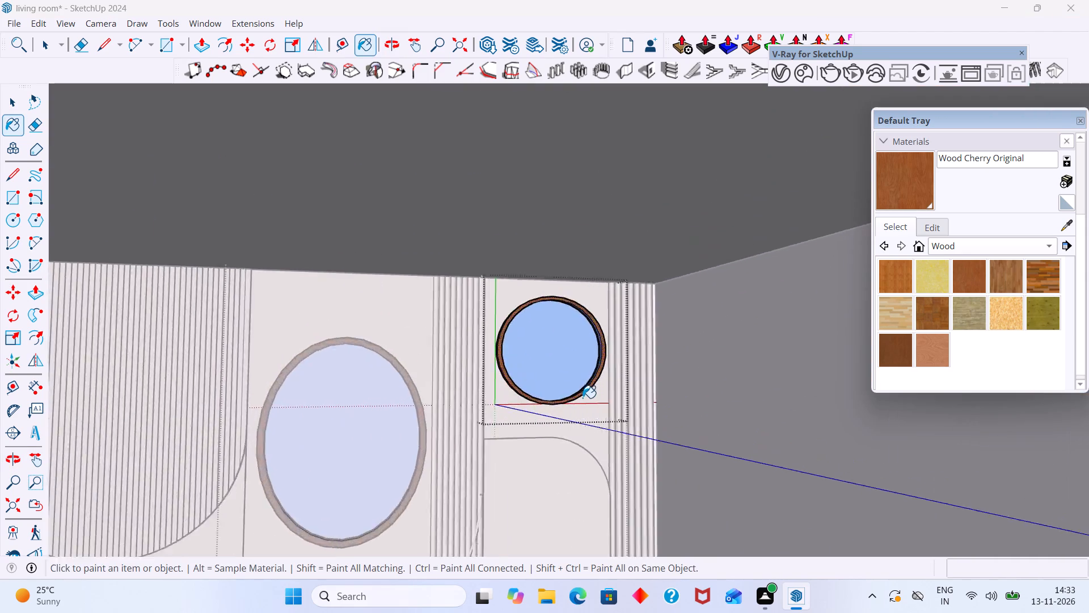
scroll(583, 398, up, 15)
middle_drag(606, 406, 666, 503)
scroll(609, 418, up, 3)
middle_drag(612, 418, 672, 497)
click(608, 408)
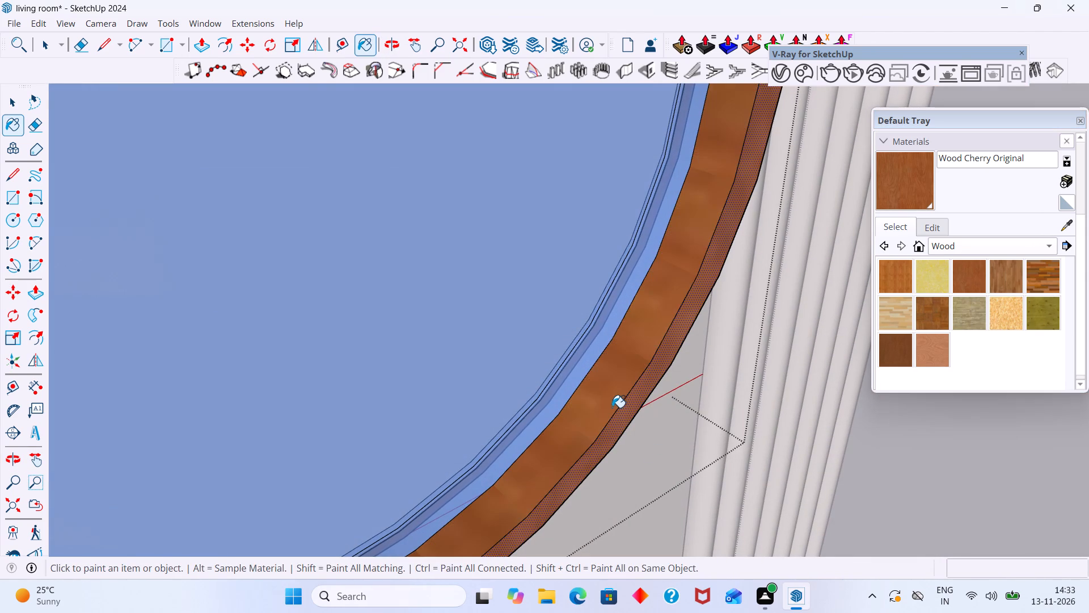
Inspect the smaller round mirror's painted frame from several angles, from the whole wall down to a close view.
scroll(616, 413, down, 9)
scroll(568, 427, down, 1)
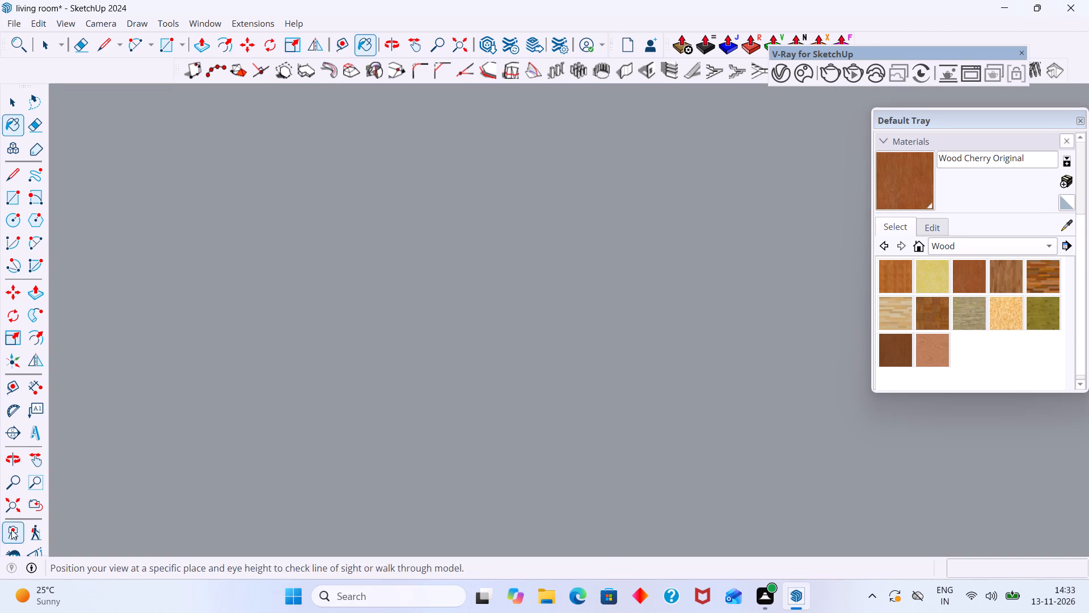
click(20, 505)
middle_drag(407, 423, 333, 338)
scroll(571, 419, up, 2)
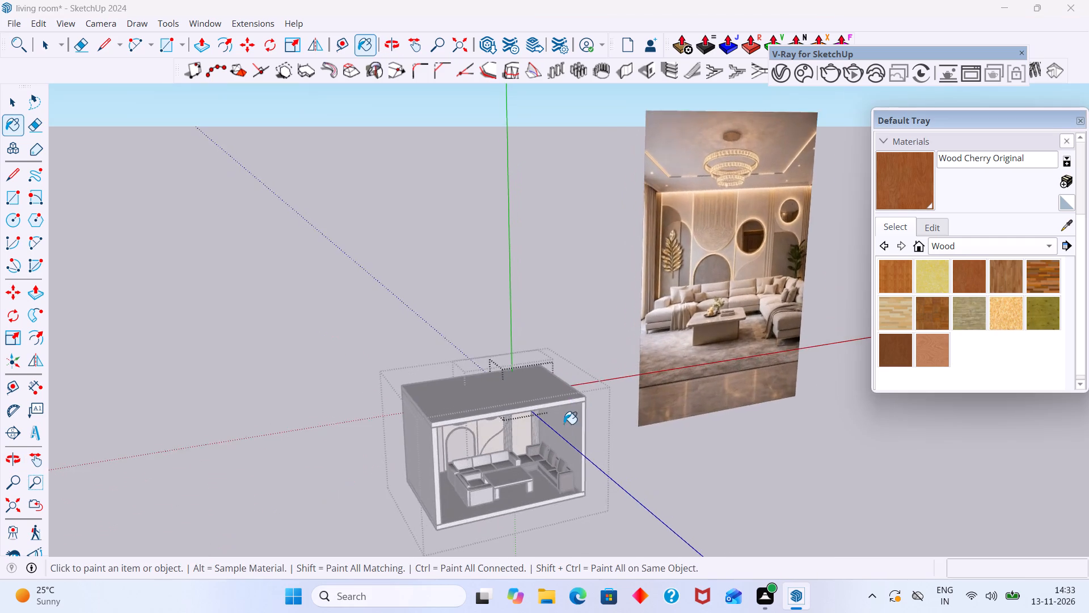
scroll(564, 424, up, 6)
middle_drag(499, 431, 463, 387)
scroll(466, 383, up, 9)
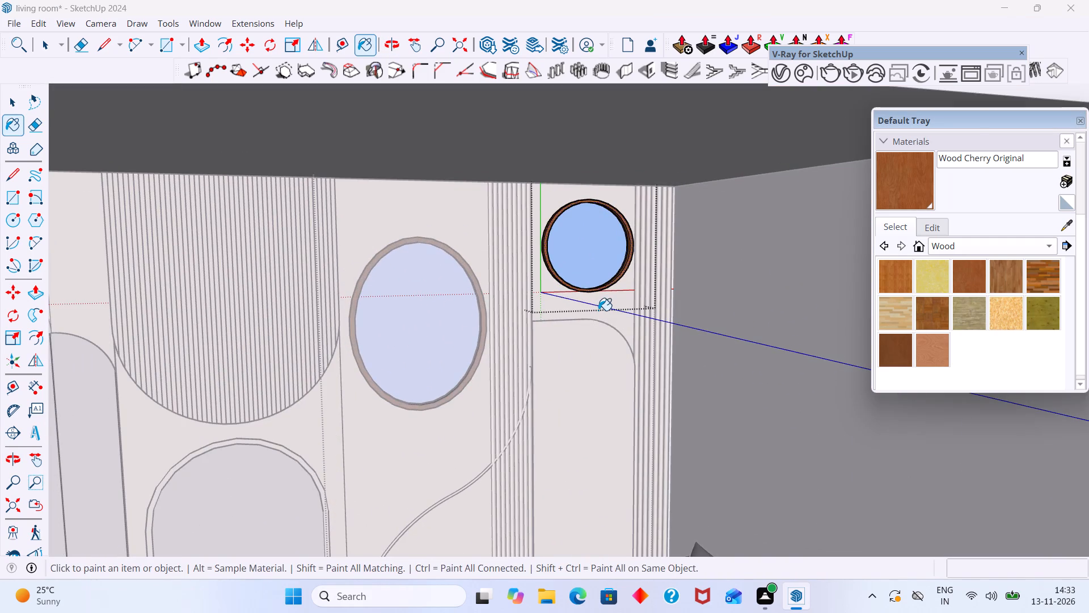
shift+middle_drag(595, 313, 436, 405)
middle_drag(424, 380, 408, 324)
scroll(438, 404, up, 3)
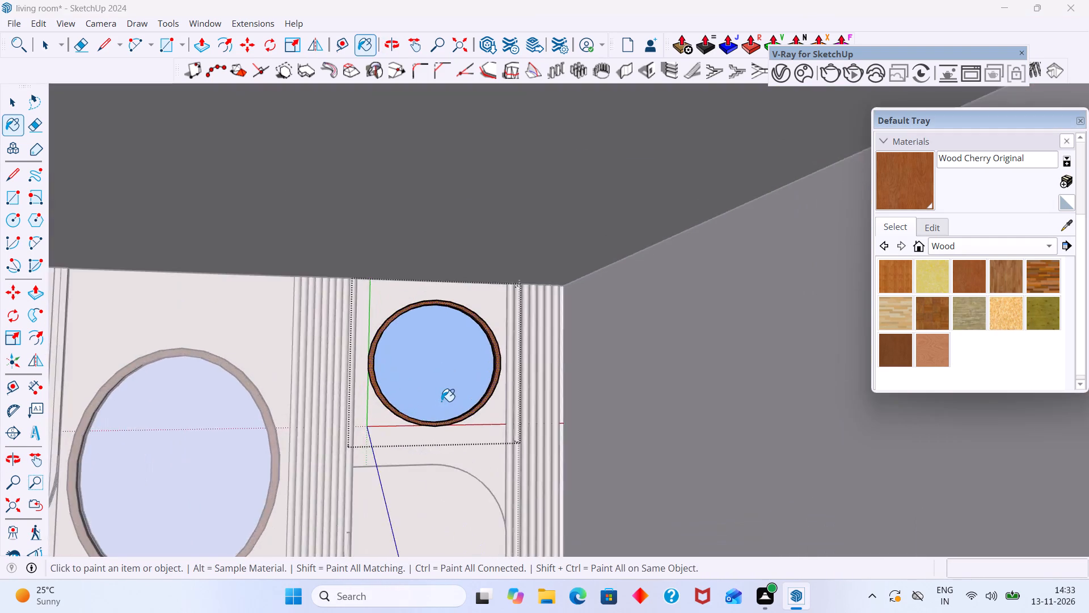
scroll(441, 401, up, 11)
middle_drag(498, 434, 437, 314)
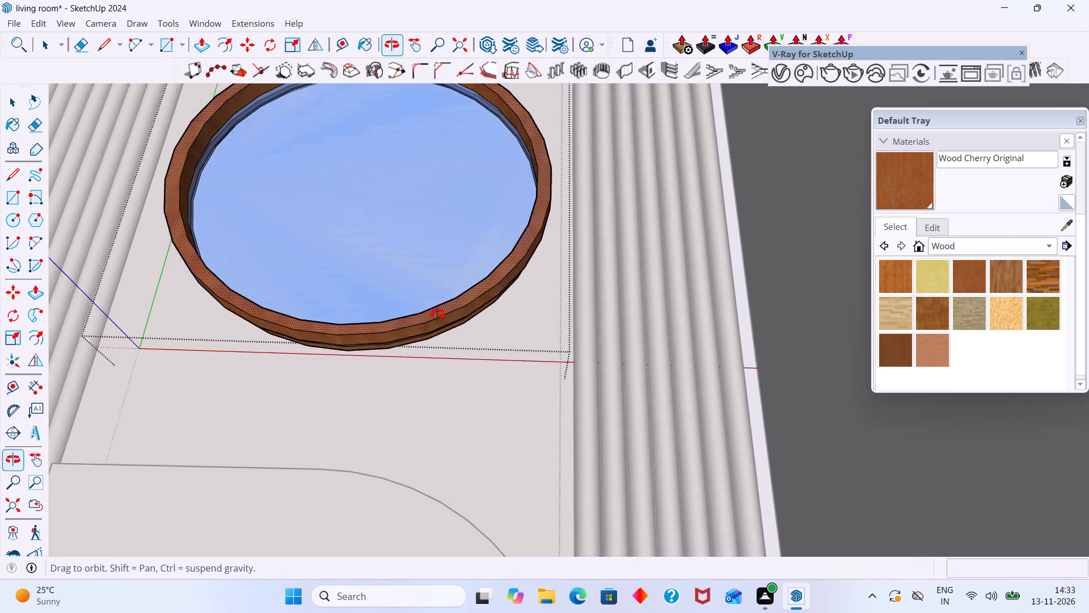
middle_drag(437, 314, 457, 511)
scroll(402, 515, down, 2)
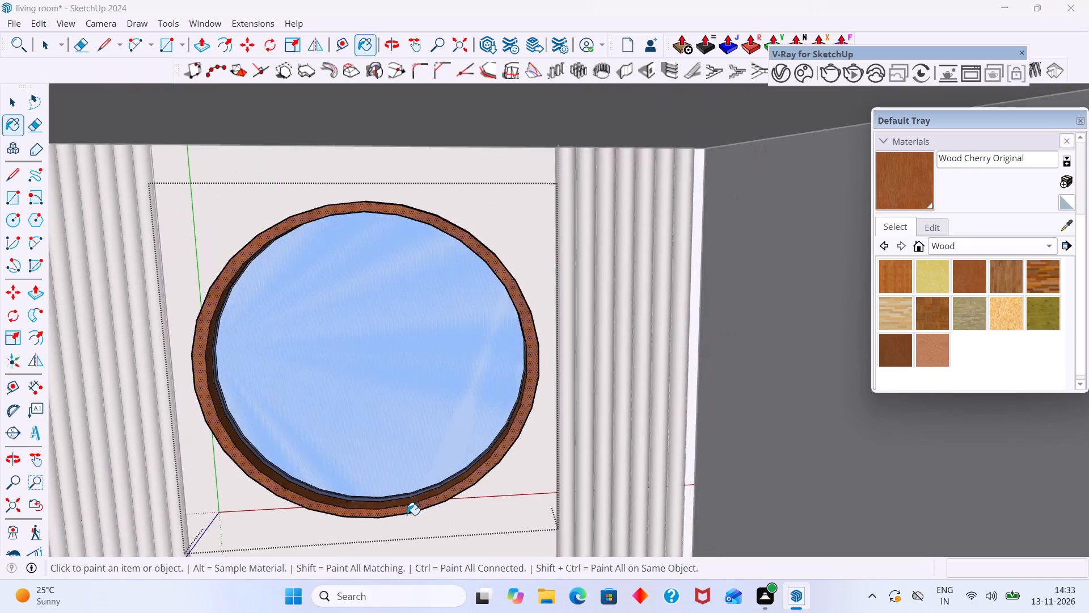
scroll(407, 515, down, 6)
Undo the last change and leave the smaller round mirror's nested group.
key(ctrl+z)
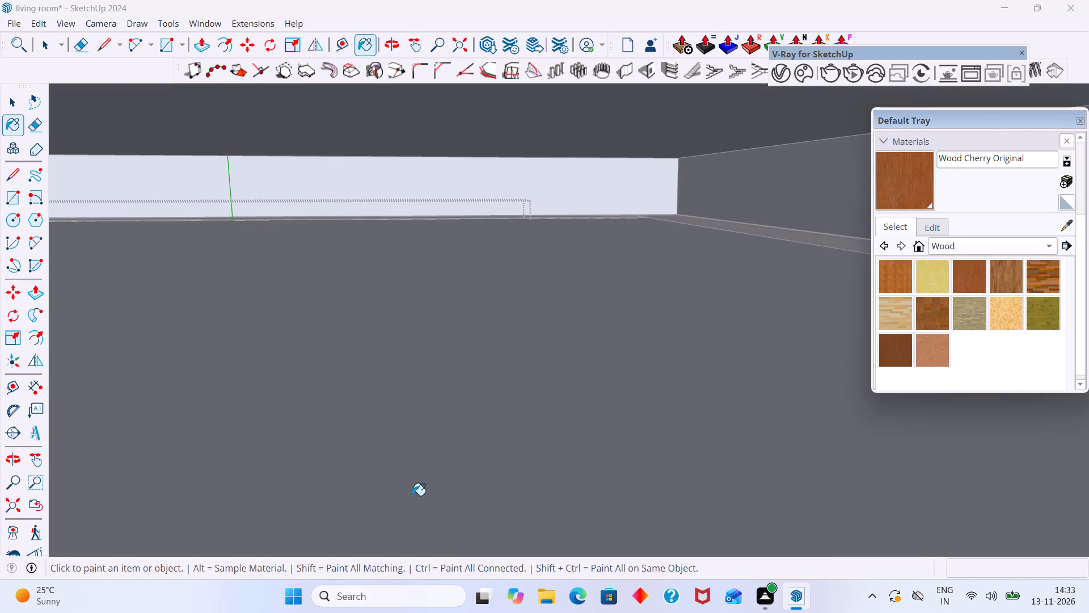
scroll(408, 503, down, 20)
scroll(408, 503, down, 10)
key(space)
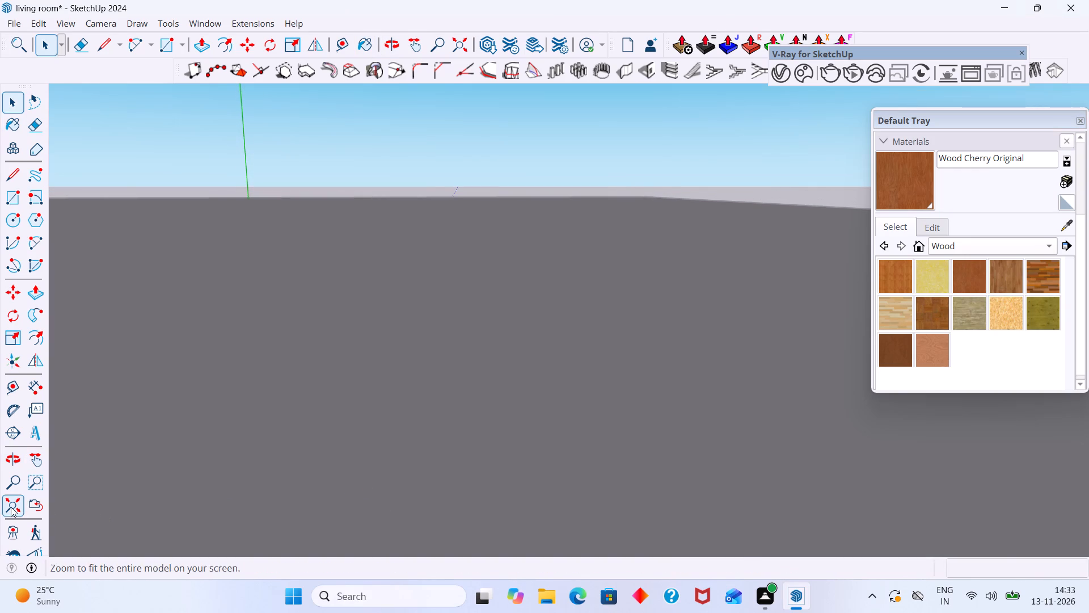
click(11, 507)
scroll(233, 457, down, 2)
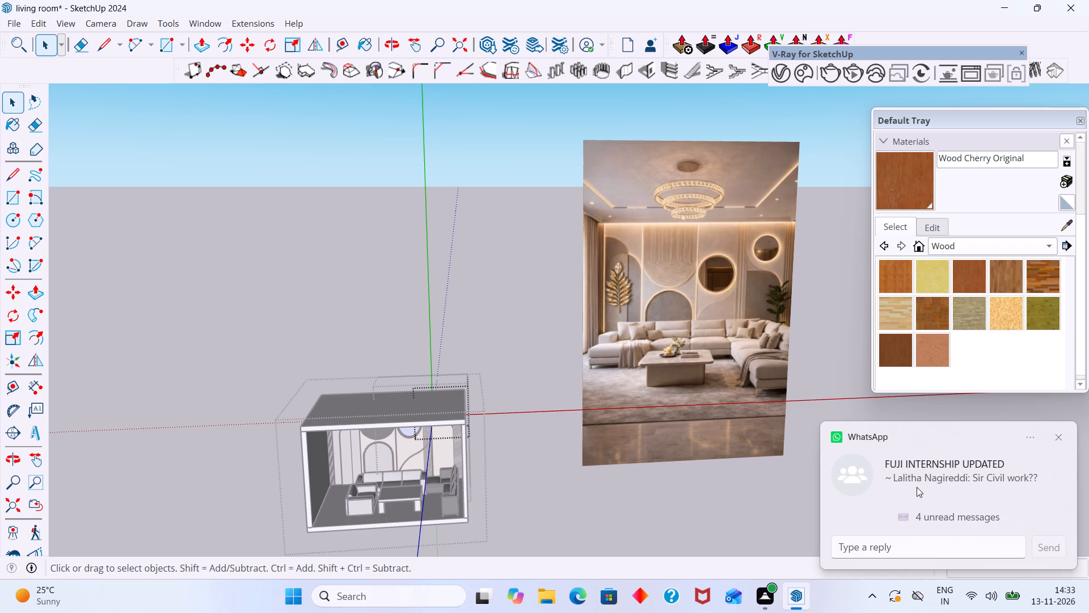
click(543, 503)
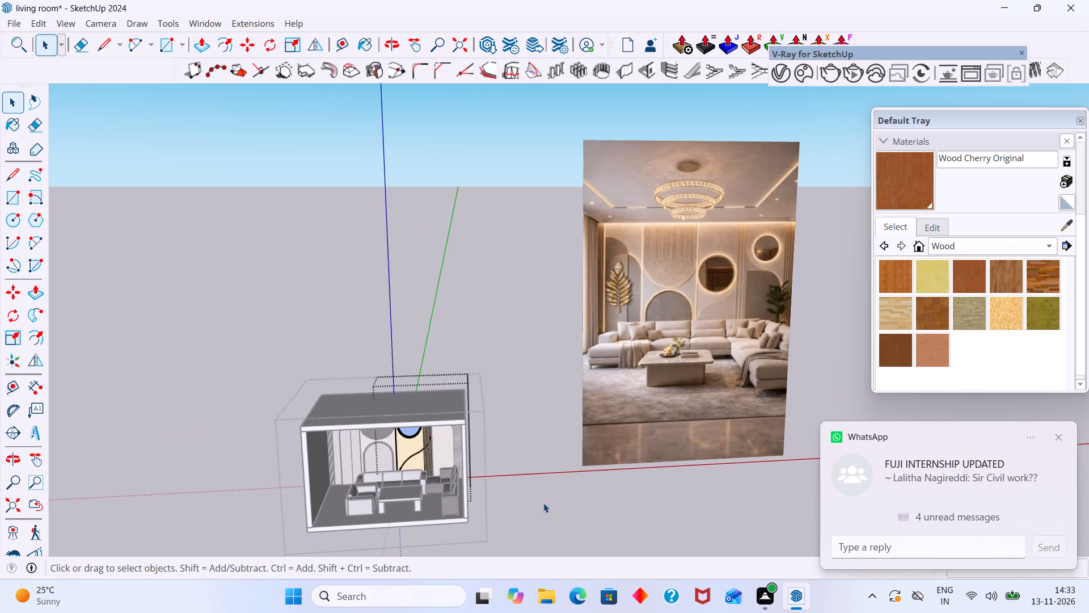
Check the painted frames of both round mirrors and leave the remaining open groups of the room.
shift+middle_drag(524, 498, 482, 388)
middle_drag(407, 376, 409, 336)
scroll(409, 335, up, 5)
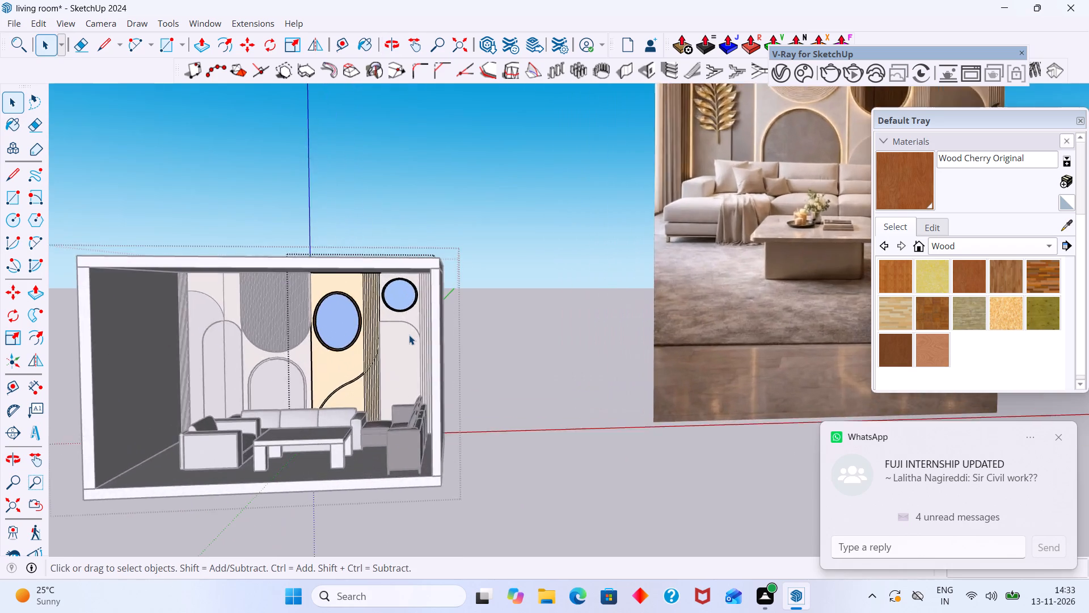
scroll(409, 335, up, 7)
middle_drag(385, 283, 420, 230)
scroll(369, 273, up, 13)
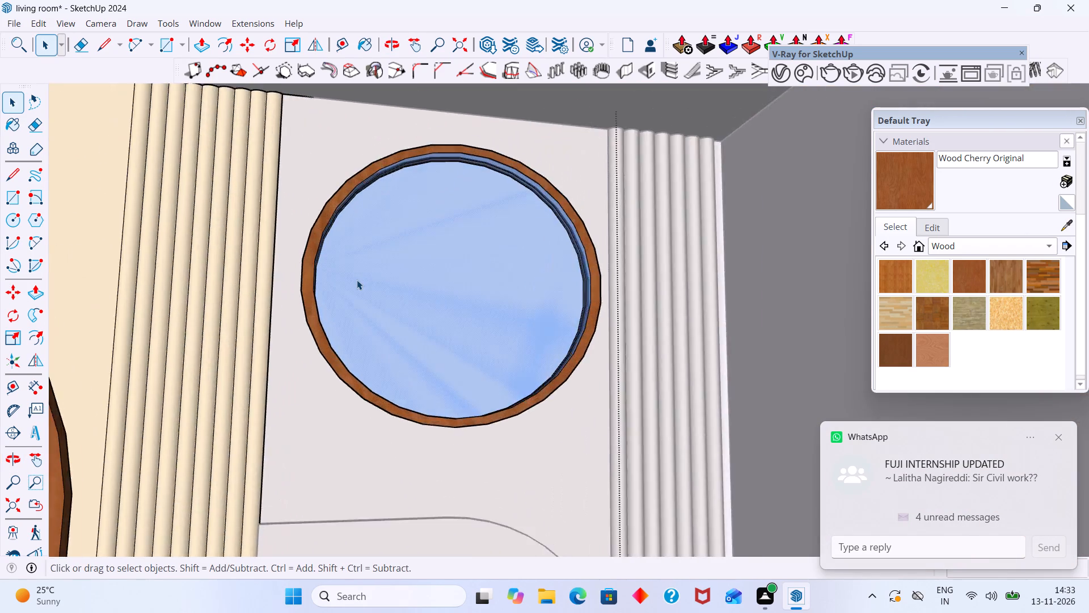
scroll(357, 280, up, 8)
scroll(357, 280, down, 20)
scroll(357, 280, down, 4)
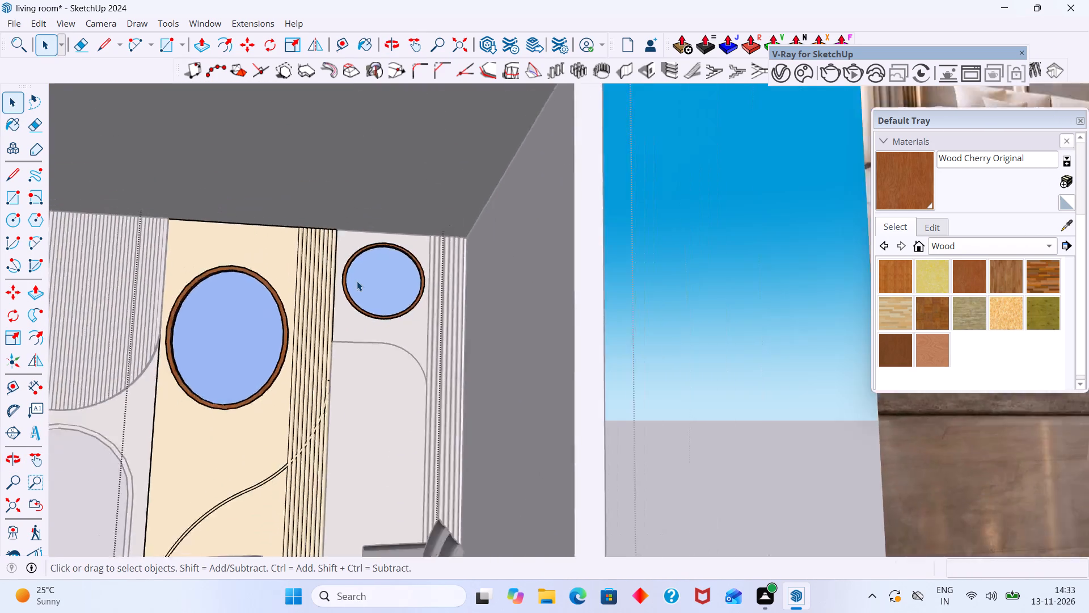
scroll(357, 281, down, 14)
click(445, 300)
middle_drag(436, 308, 416, 493)
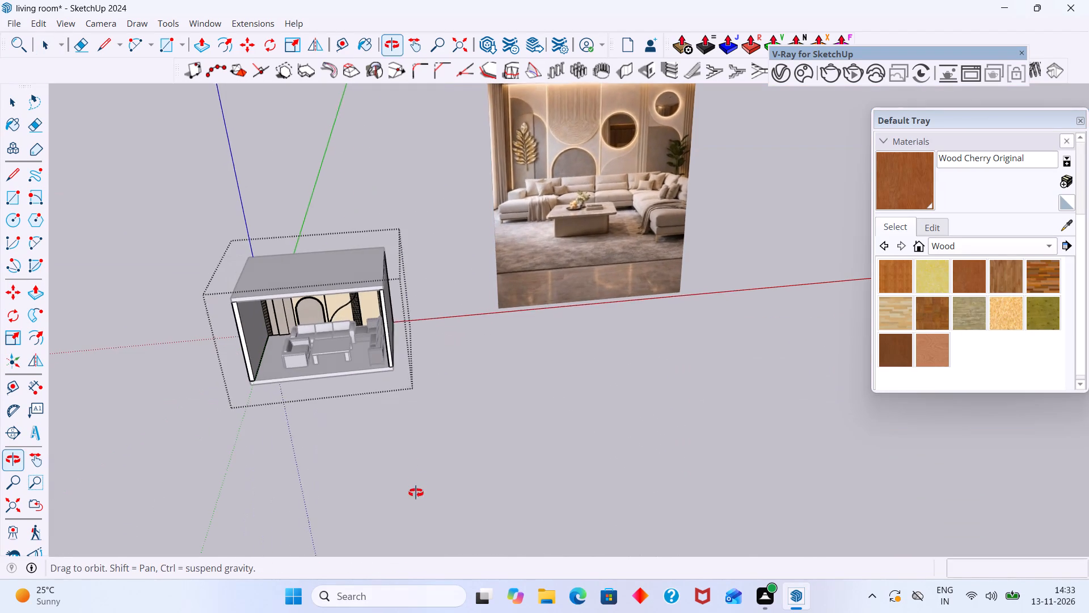
middle_drag(416, 493, 418, 481)
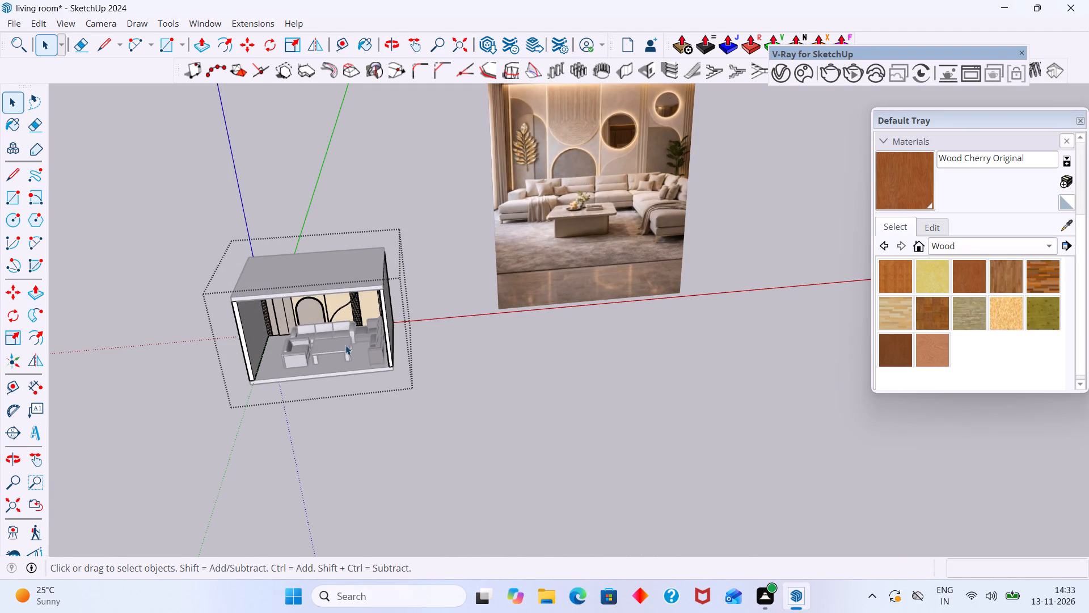
middle_drag(346, 346, 378, 297)
click(463, 391)
Open the ceiling group and make its underside face, with its edges, a separate nested group.
middle_drag(408, 389, 410, 326)
scroll(433, 321, down, 1)
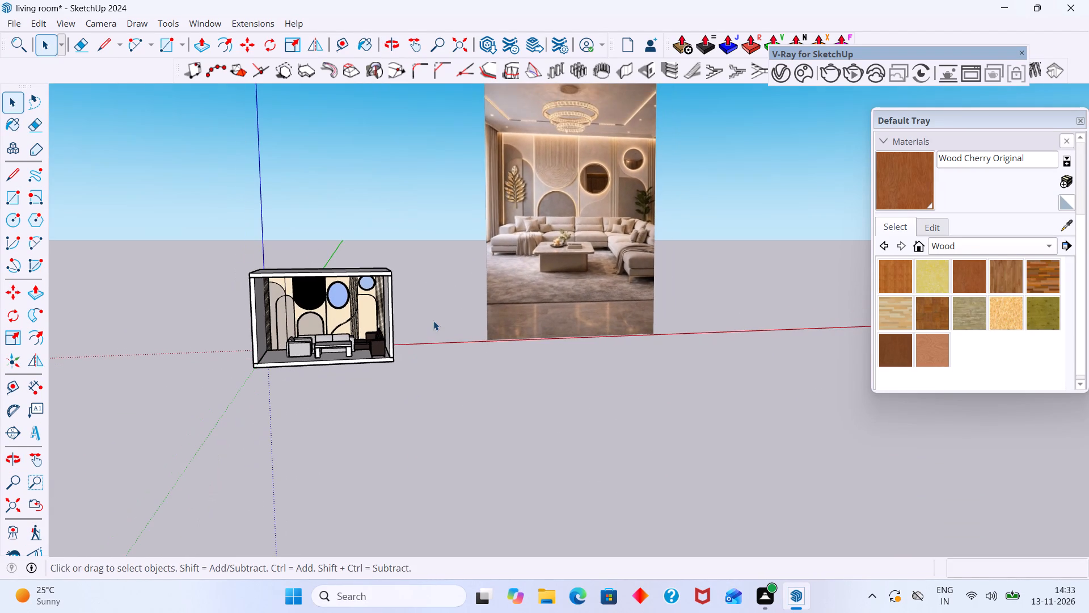
scroll(345, 345, up, 3)
middle_drag(337, 345, 268, 409)
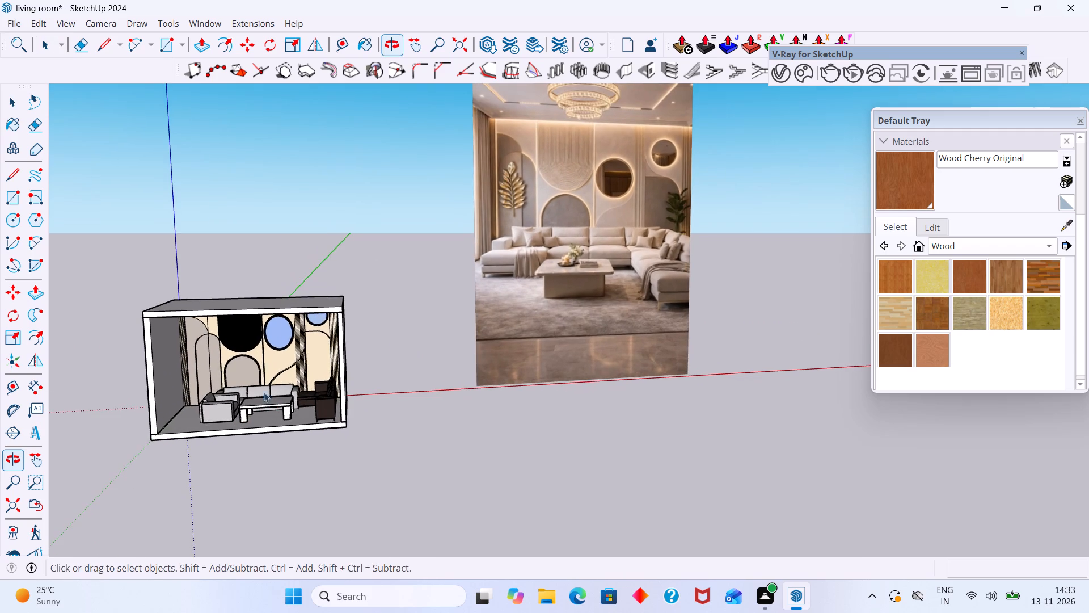
middle_drag(241, 373, 268, 324)
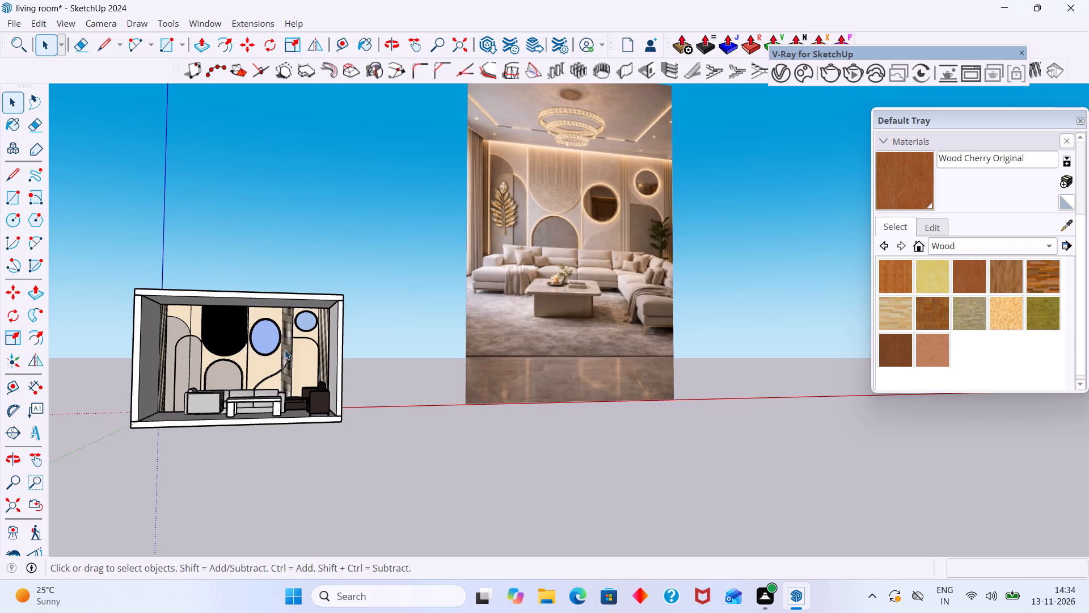
middle_drag(273, 385, 288, 296)
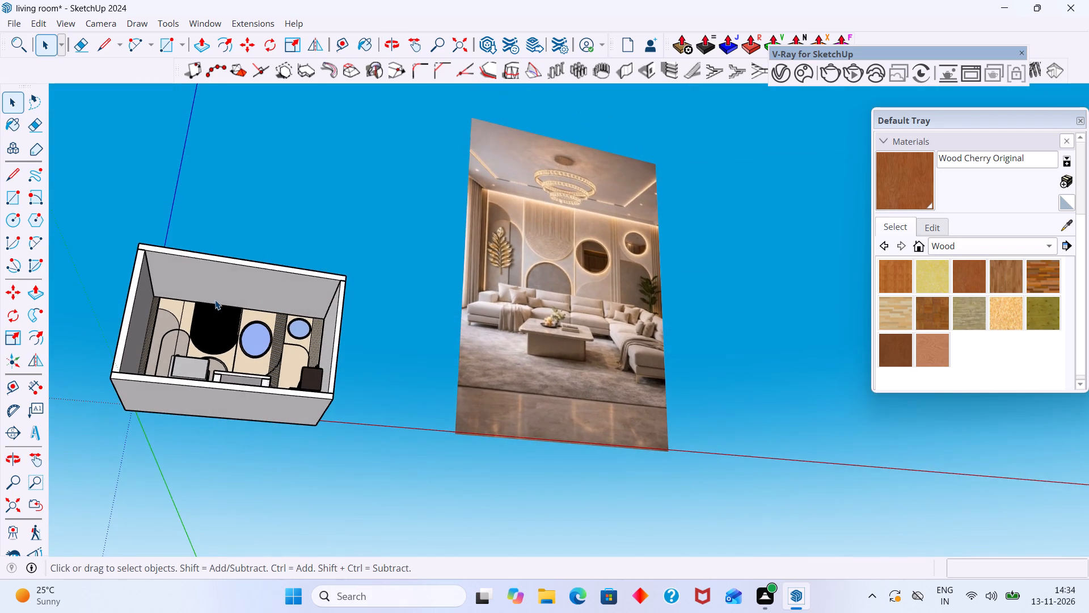
scroll(215, 296, up, 6)
middle_drag(205, 285, 215, 323)
scroll(214, 326, up, 1)
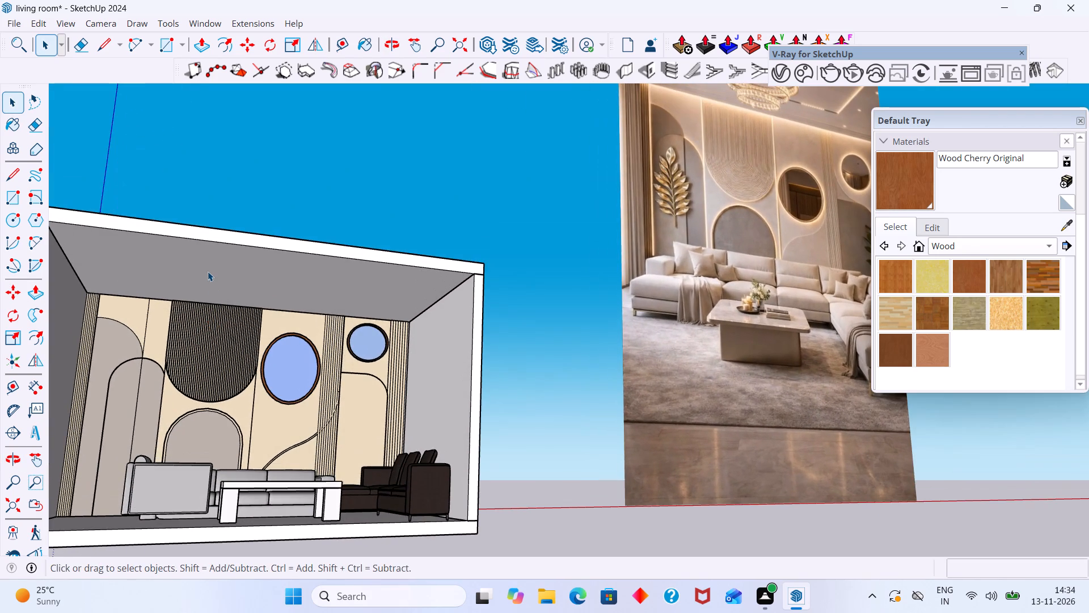
double_click(208, 271)
middle_drag(209, 270, 240, 204)
click(230, 225)
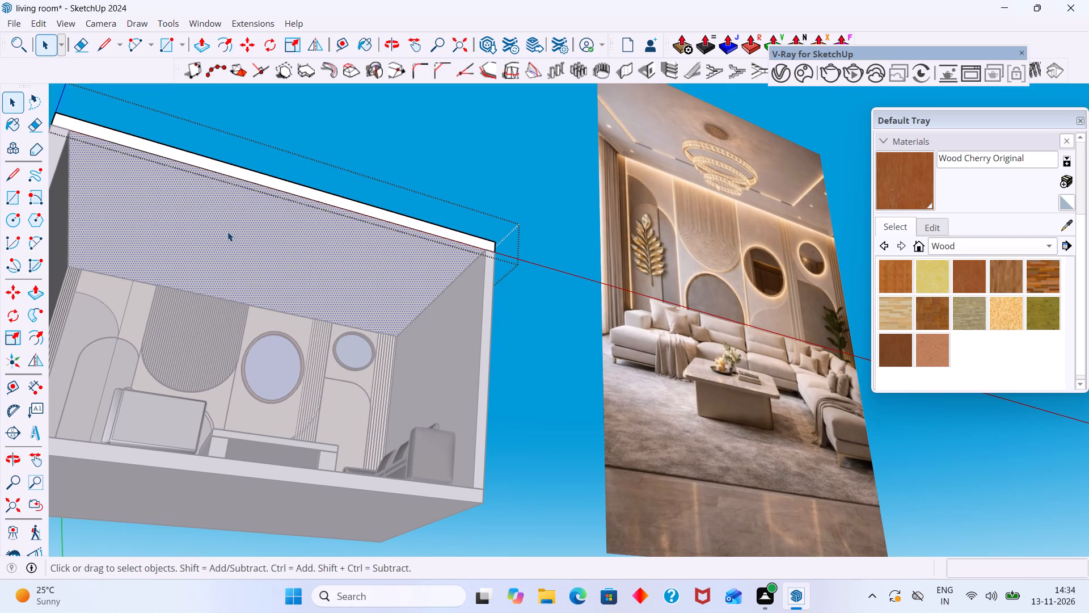
click(227, 232)
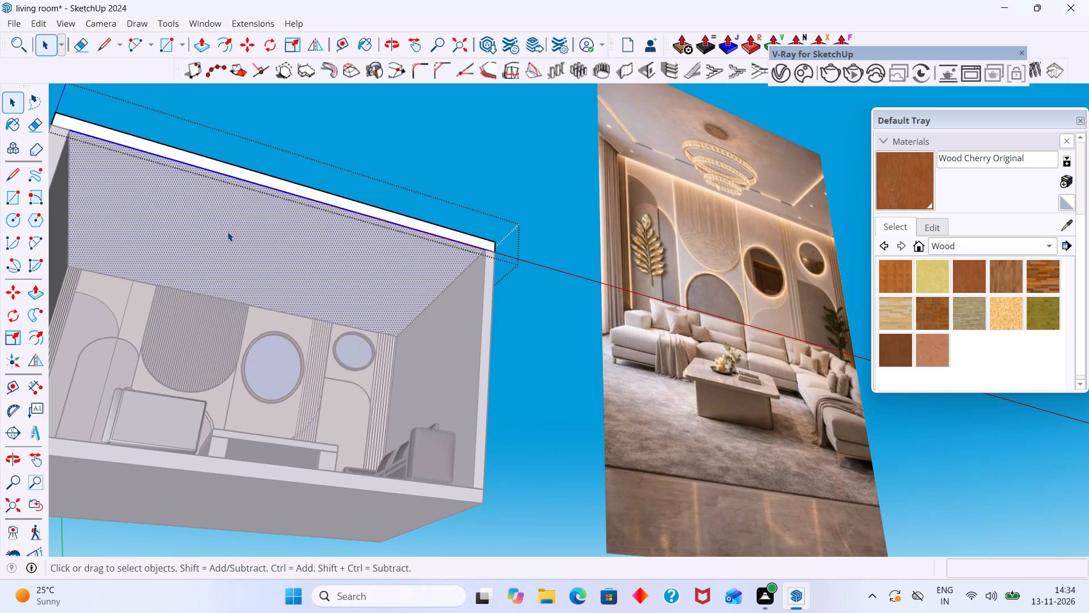
right_click(227, 232)
click(269, 139)
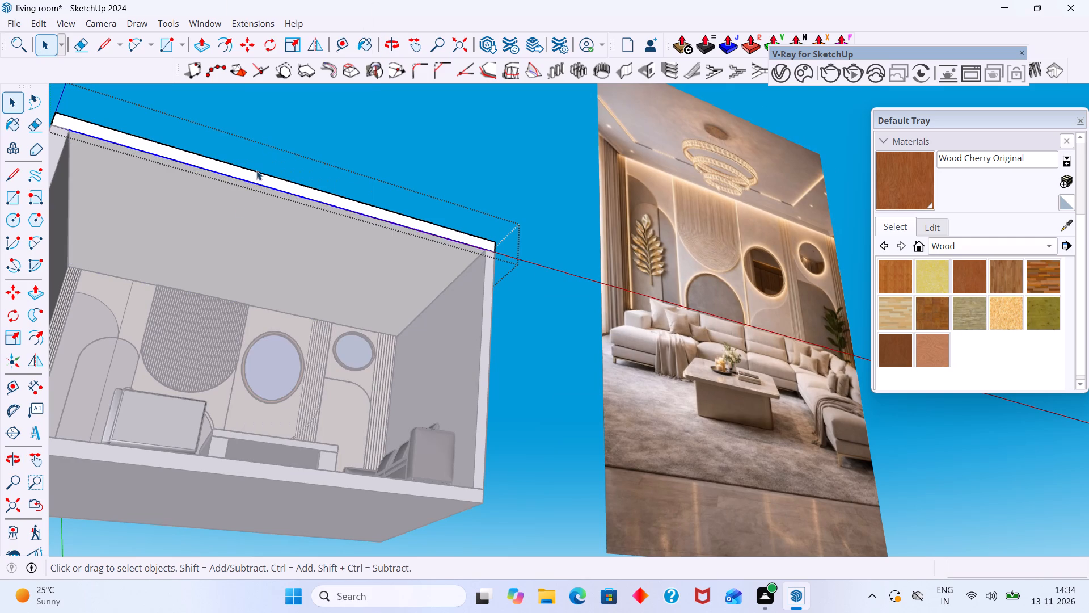
Inside the new nested group, copy the ceiling's underside face 1' back from the room's open front edge.
click(234, 216)
double_click(234, 216)
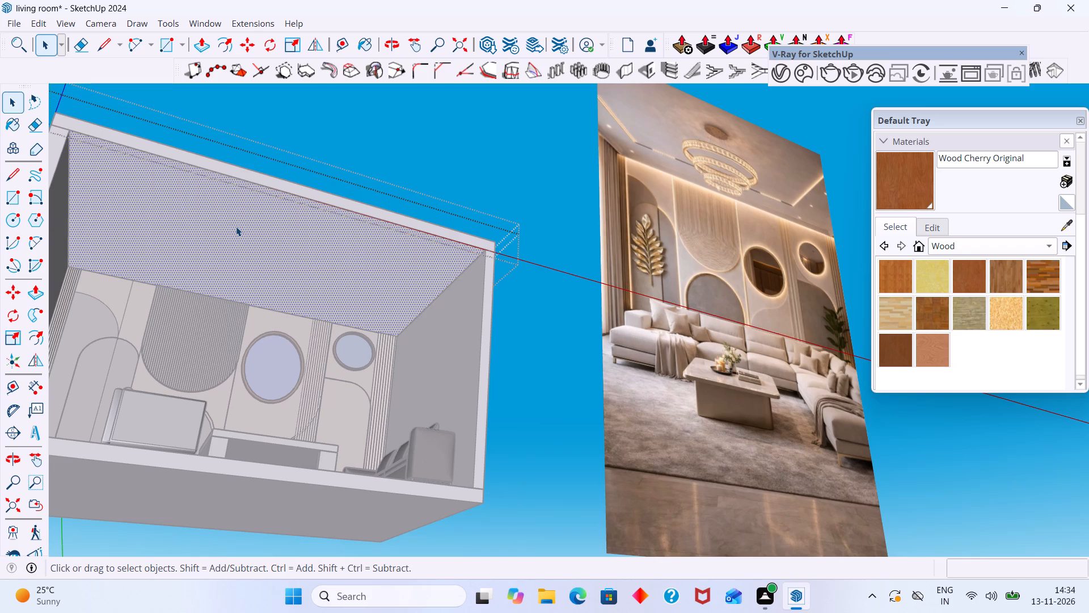
key(m)
click(484, 252)
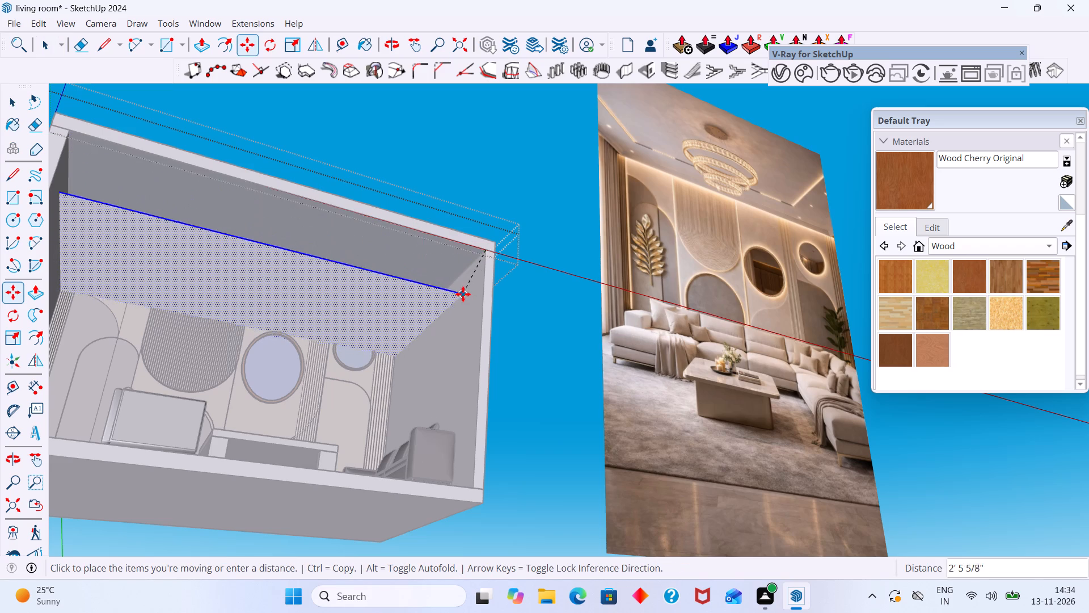
middle_drag(457, 272, 429, 354)
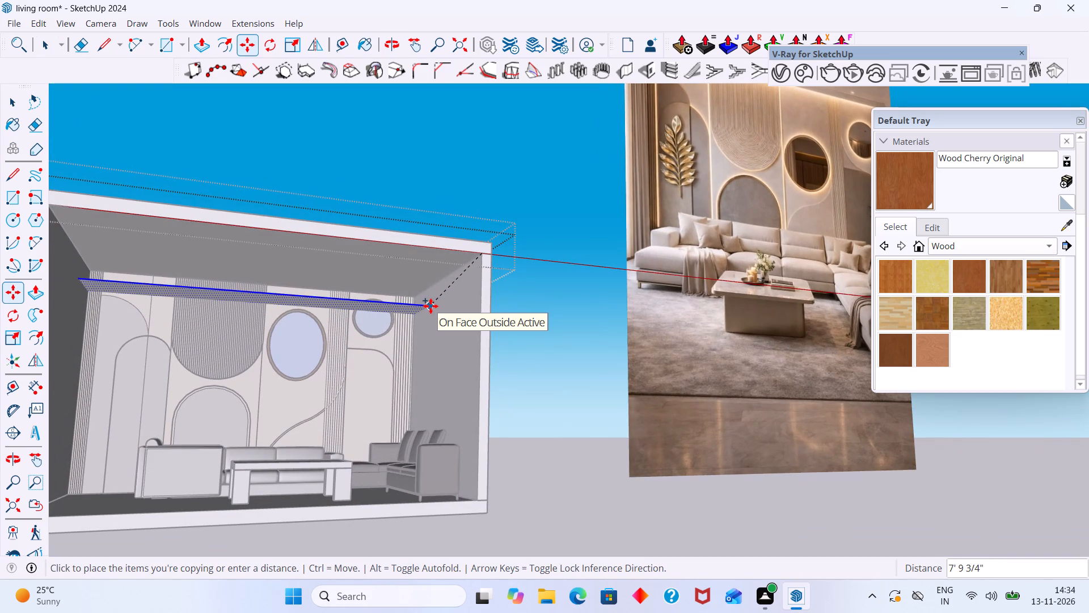
key(1)
key(apostrophe)
key(Return)
key(space)
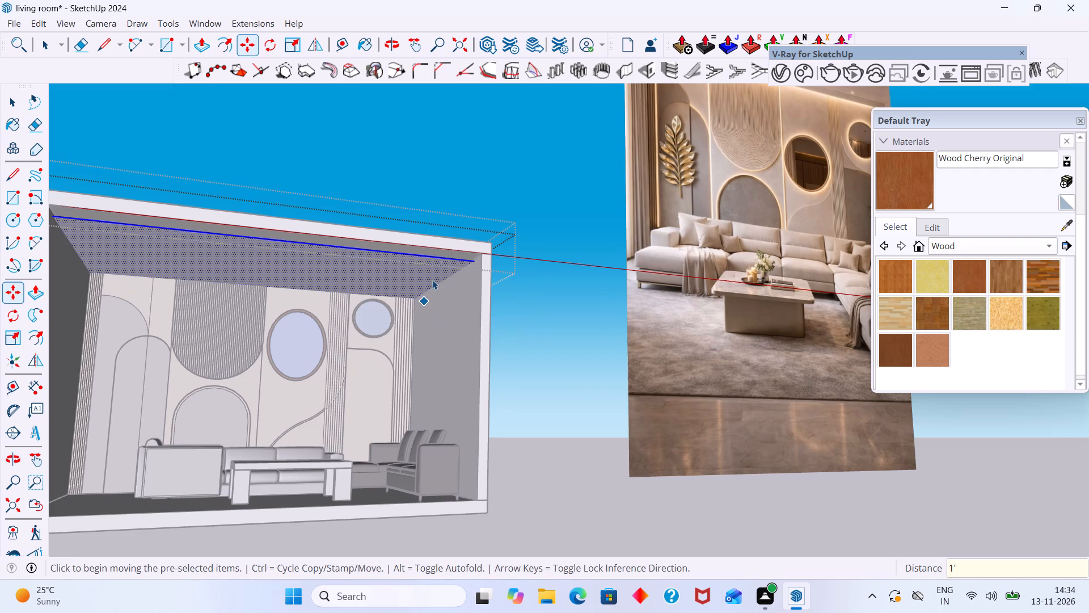
click(483, 161)
Reopen the nested ceiling group and push/pull the copied face 6" downward to form a dropped ceiling panel.
middle_drag(382, 282, 353, 251)
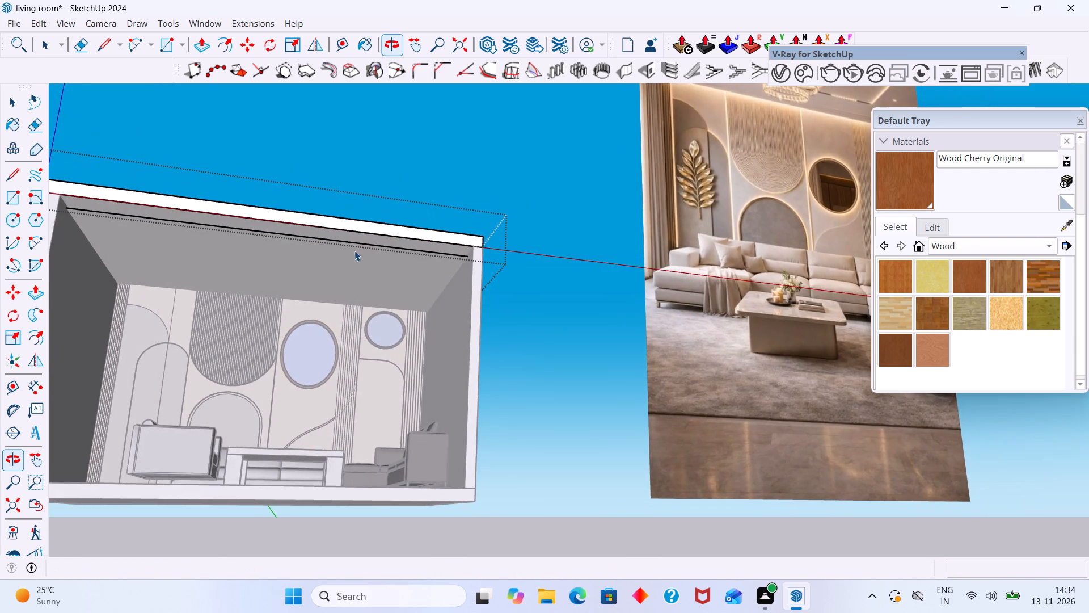
scroll(375, 260, up, 7)
middle_drag(385, 274, 344, 311)
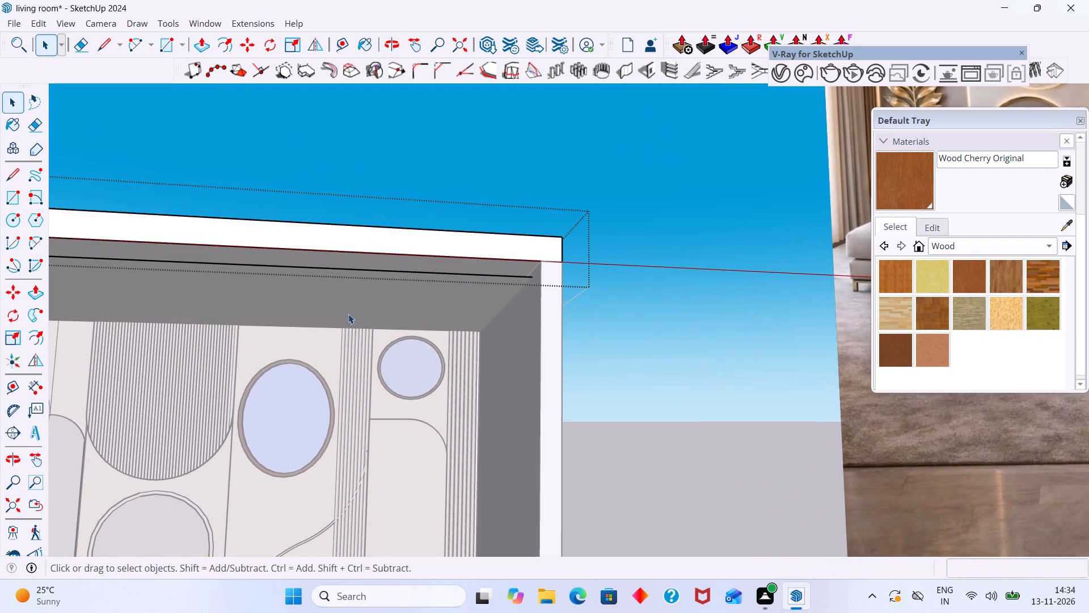
middle_drag(348, 314, 565, 314)
middle_drag(239, 327, 209, 304)
scroll(218, 299, down, 2)
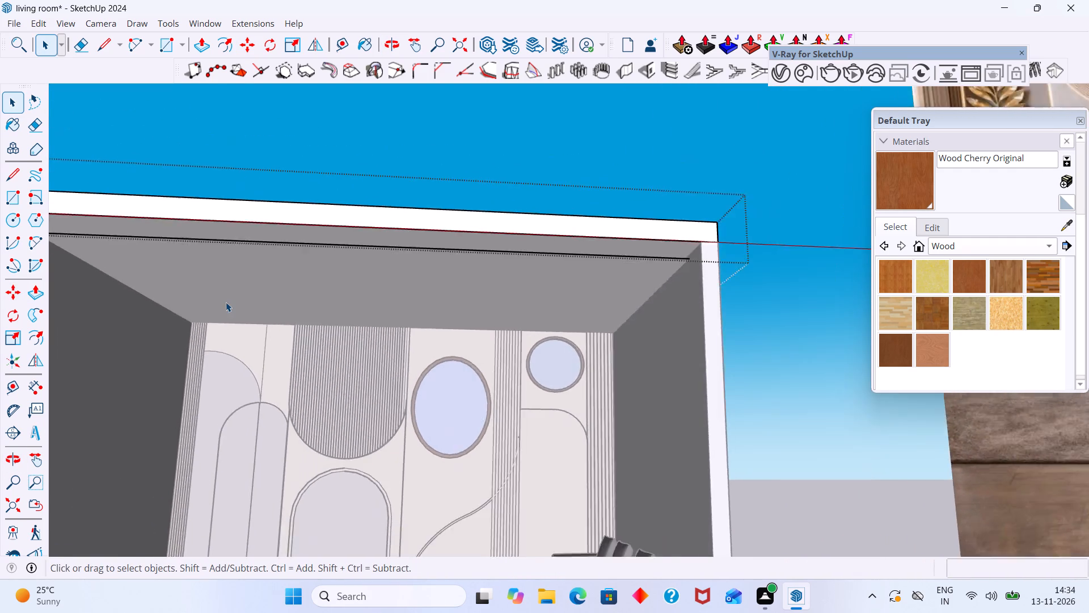
scroll(226, 302, down, 5)
scroll(206, 276, up, 7)
double_click(204, 274)
click(205, 284)
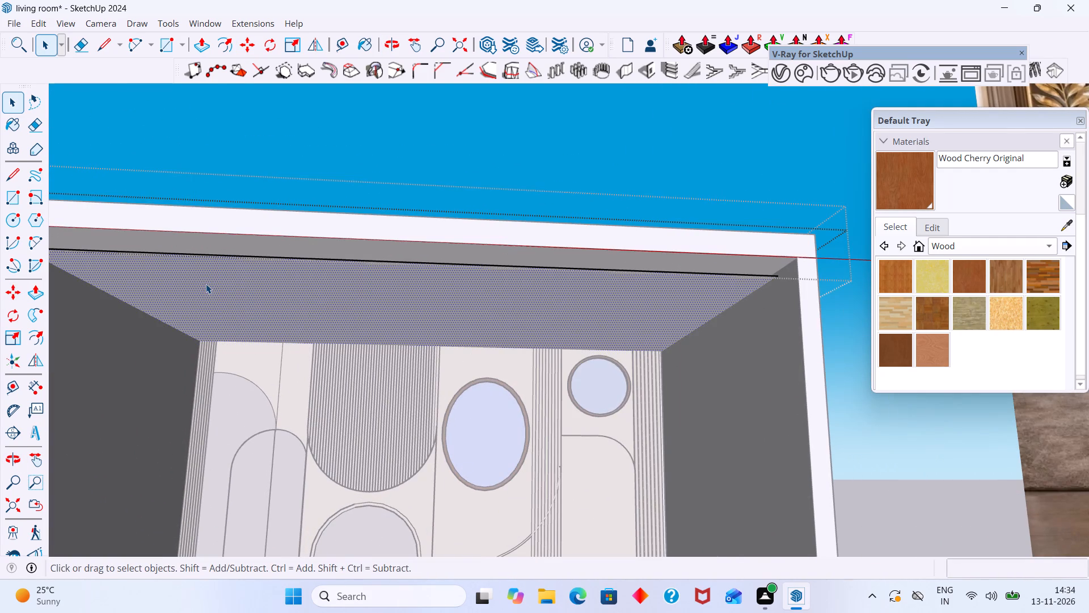
key(p)
click(208, 282)
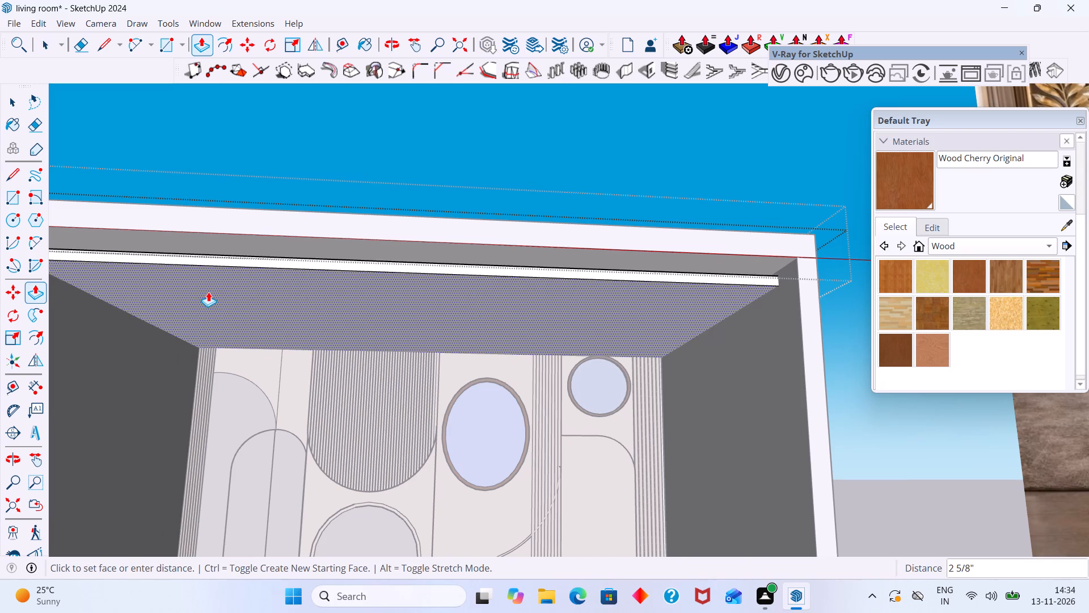
key(6)
key(shift+quotedbl)
key(Return)
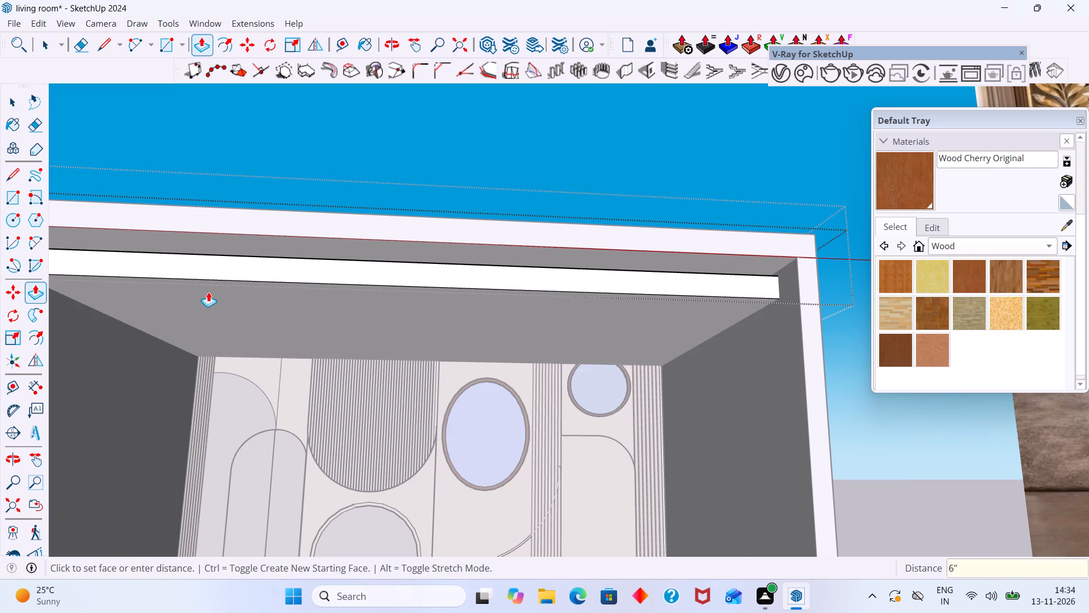
key(space)
scroll(485, 371, down, 7)
click(610, 158)
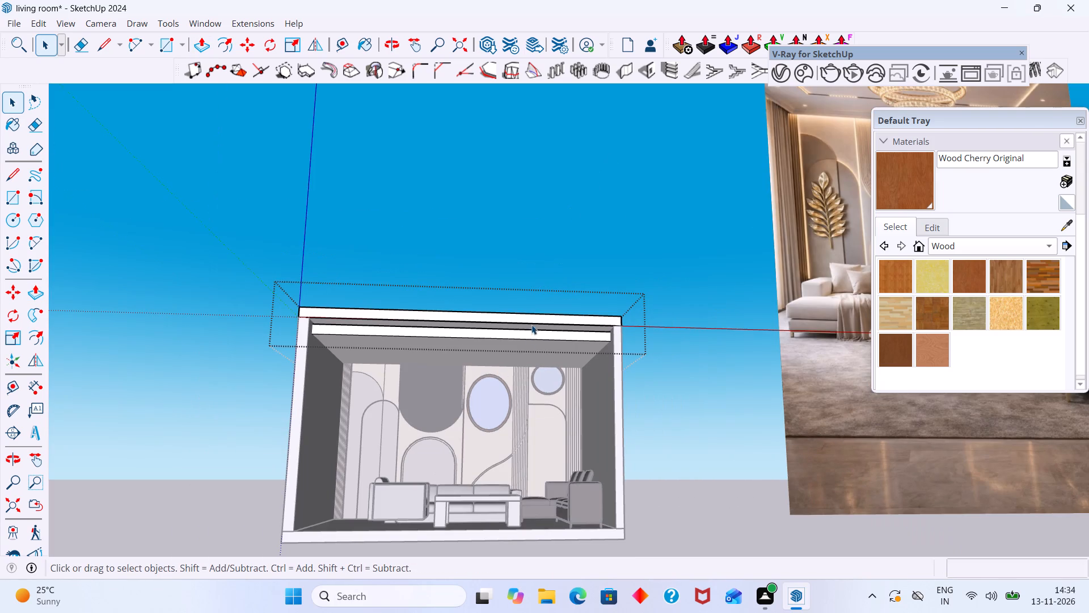
middle_drag(481, 359, 505, 338)
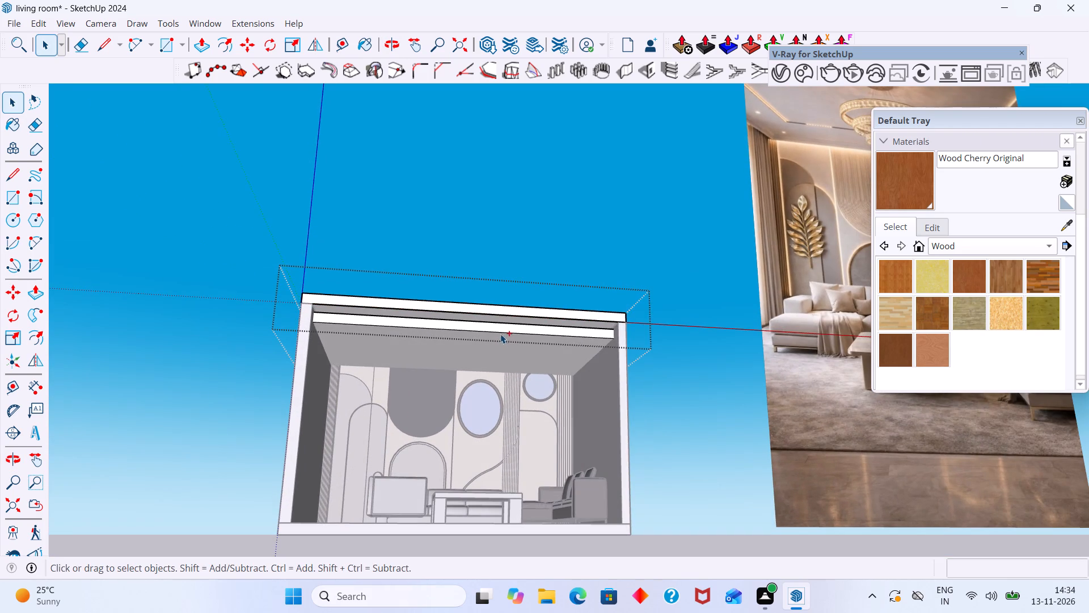
Undo the last push/pull of the dropped ceiling panel.
key(ctrl+z)
key(ctrl+z)
Push/pull the copied ceiling underside face 18mm downward to form a thin ceiling panel, and leave the nested group.
scroll(440, 334, up, 6)
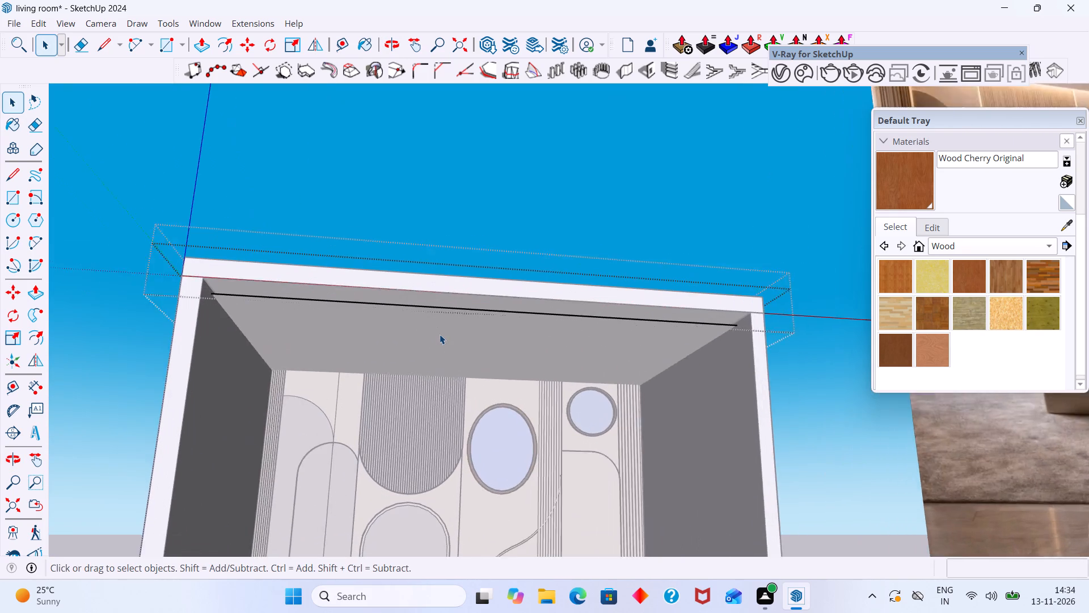
scroll(434, 324, up, 1)
middle_drag(434, 324, 433, 342)
click(433, 328)
key(p)
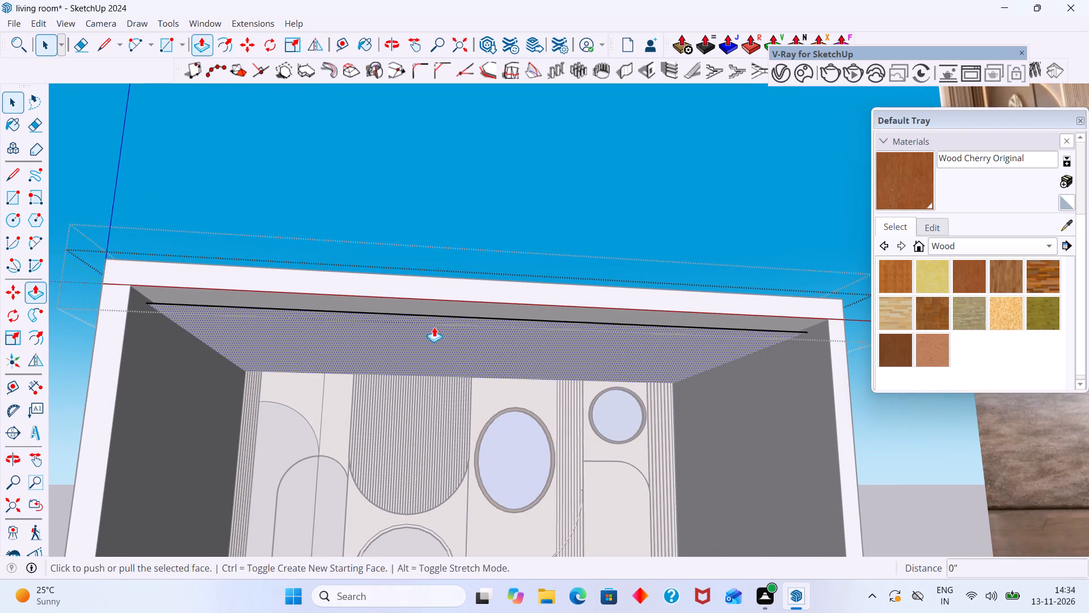
click(434, 327)
text(18mm)
key(Return)
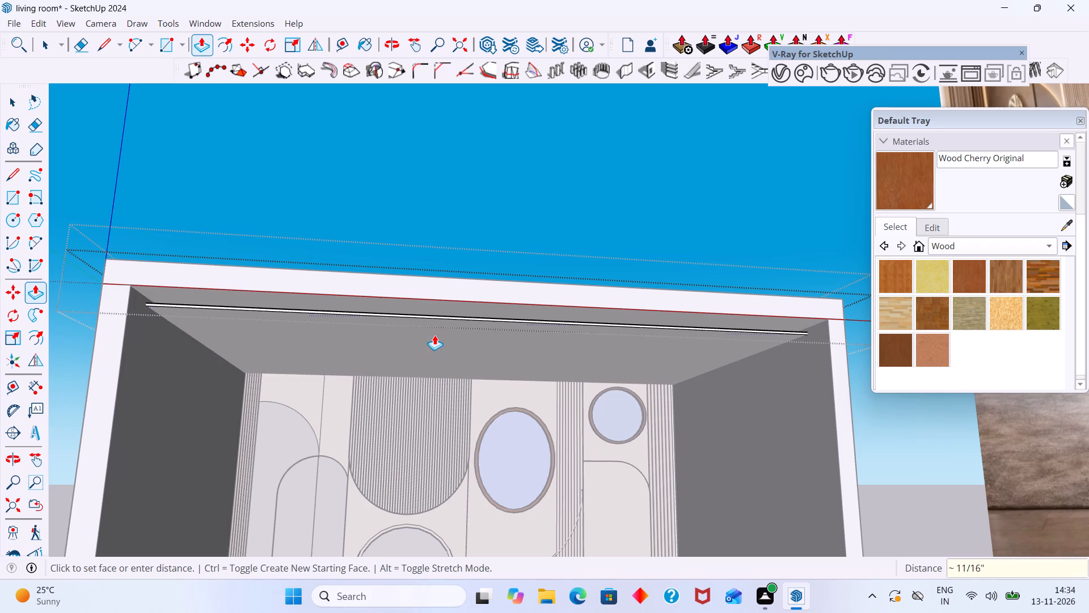
key(space)
click(509, 180)
Examine the thin ceiling panel's front edge up close and the ceiling from below and above the room.
scroll(174, 328, up, 5)
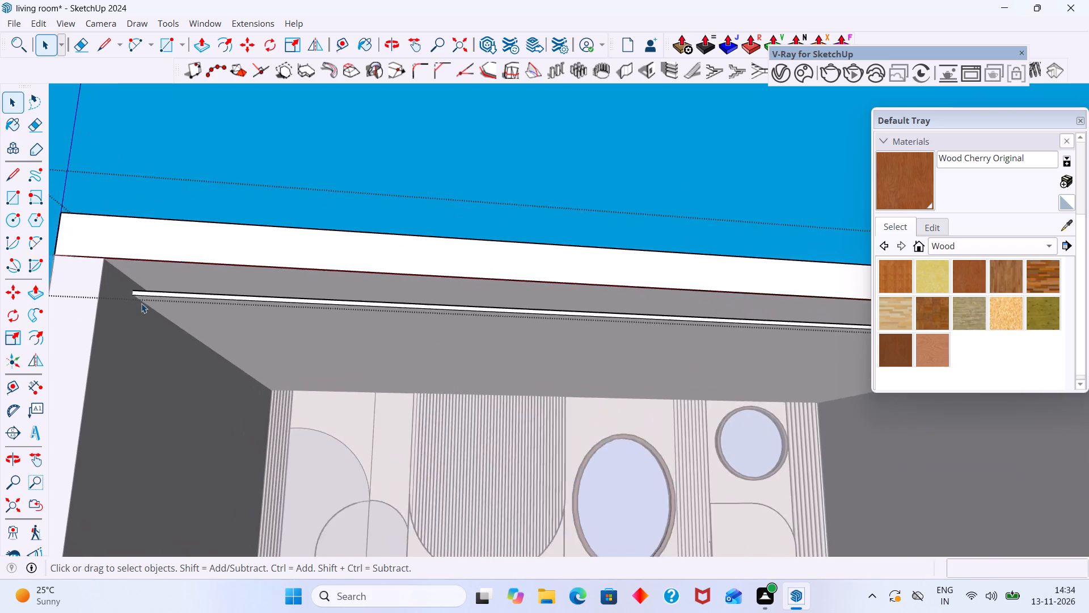
scroll(141, 303, up, 20)
scroll(141, 303, up, 9)
scroll(236, 305, down, 7)
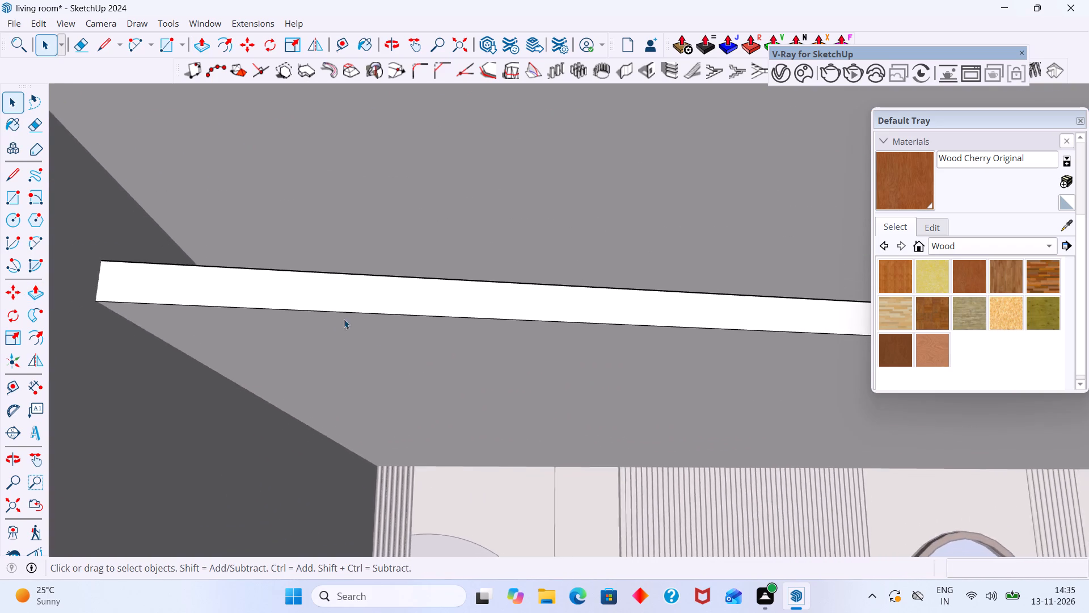
scroll(344, 319, down, 20)
scroll(344, 319, down, 6)
middle_drag(720, 380, 680, 338)
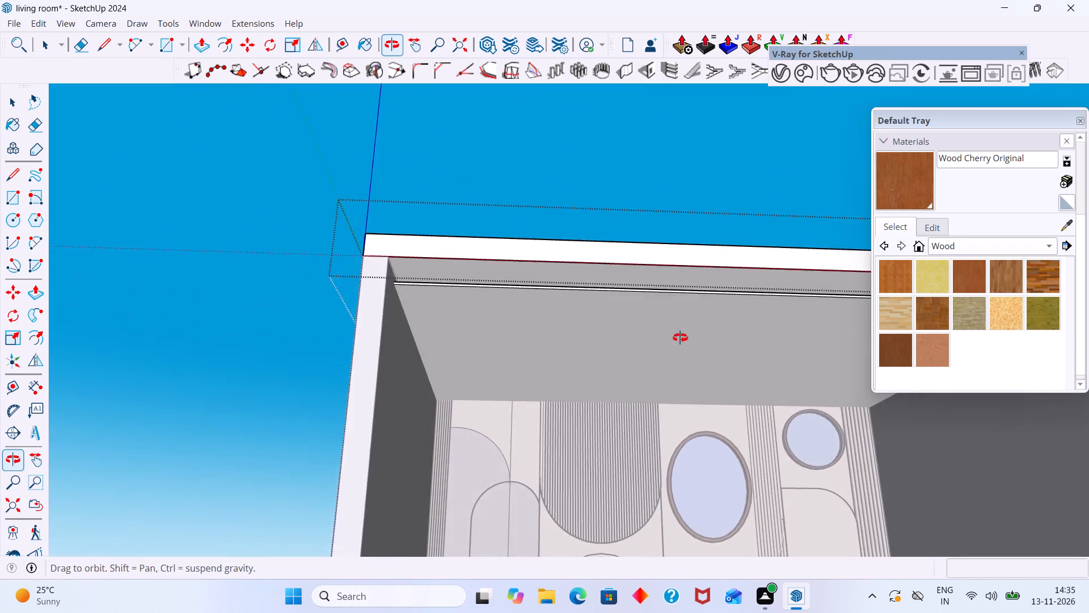
middle_drag(680, 338, 789, 443)
middle_drag(771, 404, 579, 323)
middle_drag(602, 337, 592, 400)
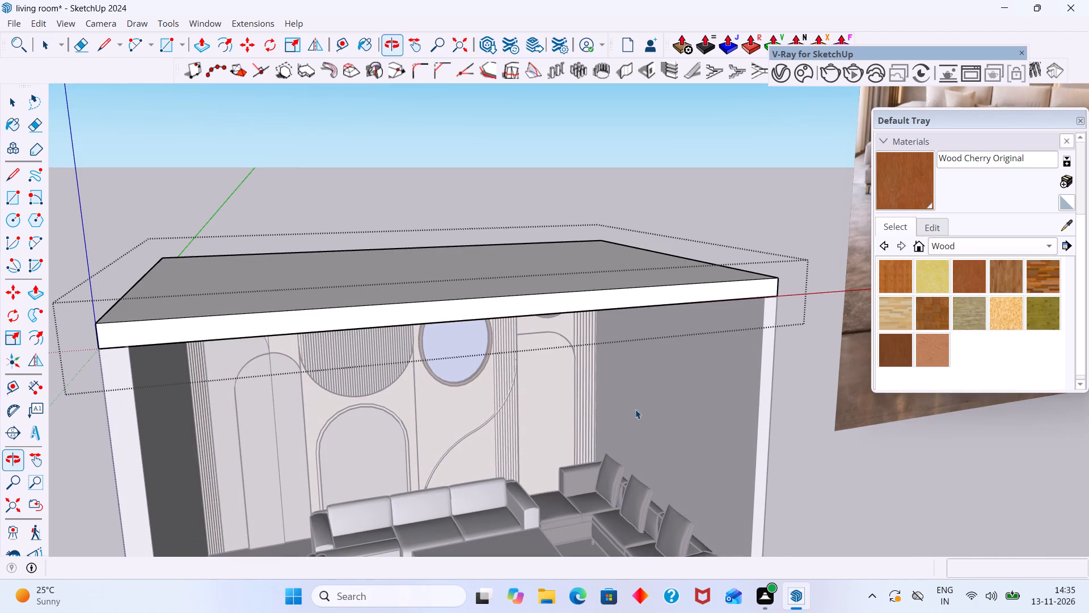
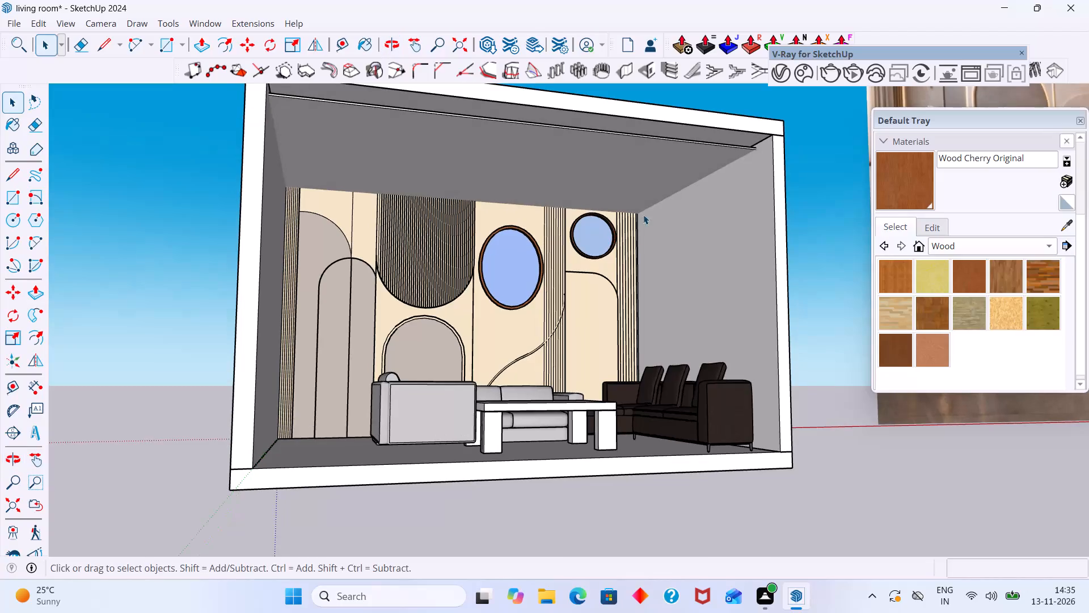
Open the nested ceiling group, push/pull the thin panel's front face about 11 7/8" to the ceiling slab's front edge, and leave the groups.
middle_drag(643, 215, 661, 302)
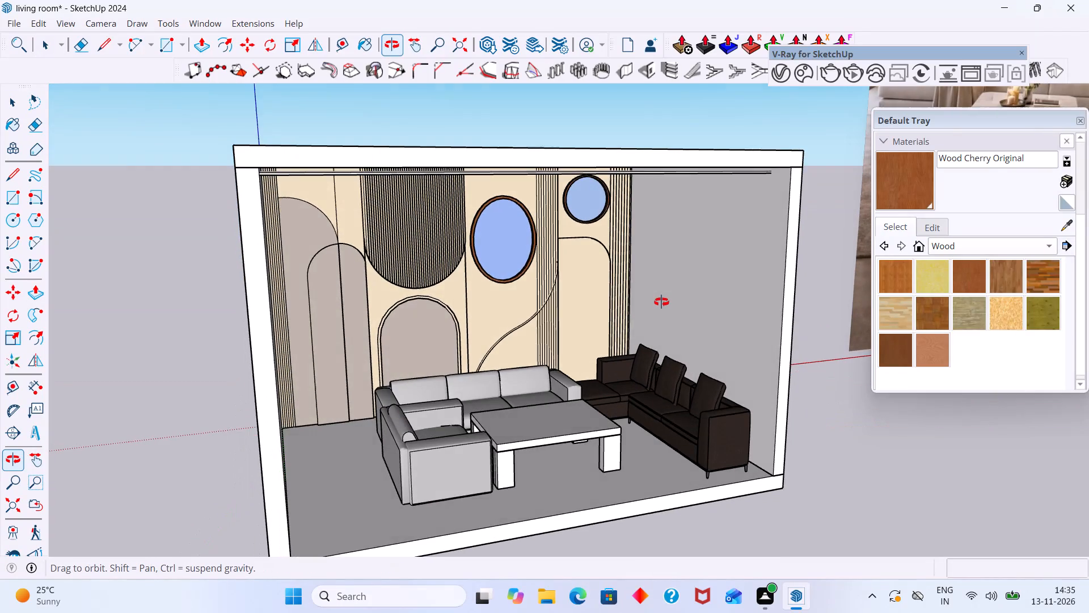
middle_drag(661, 302, 644, 166)
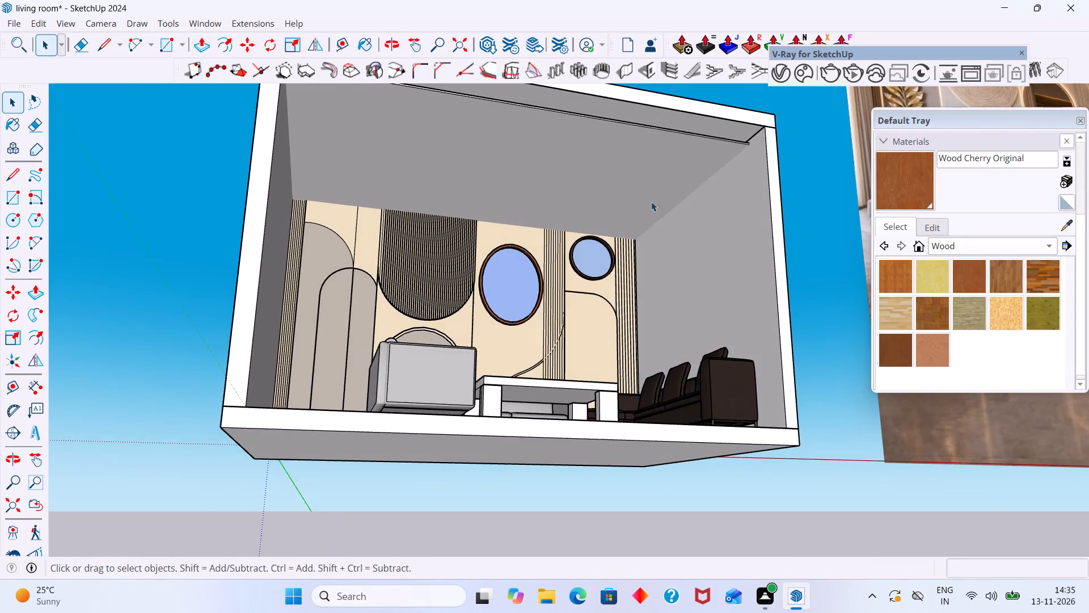
middle_drag(652, 212, 650, 338)
scroll(733, 298, up, 17)
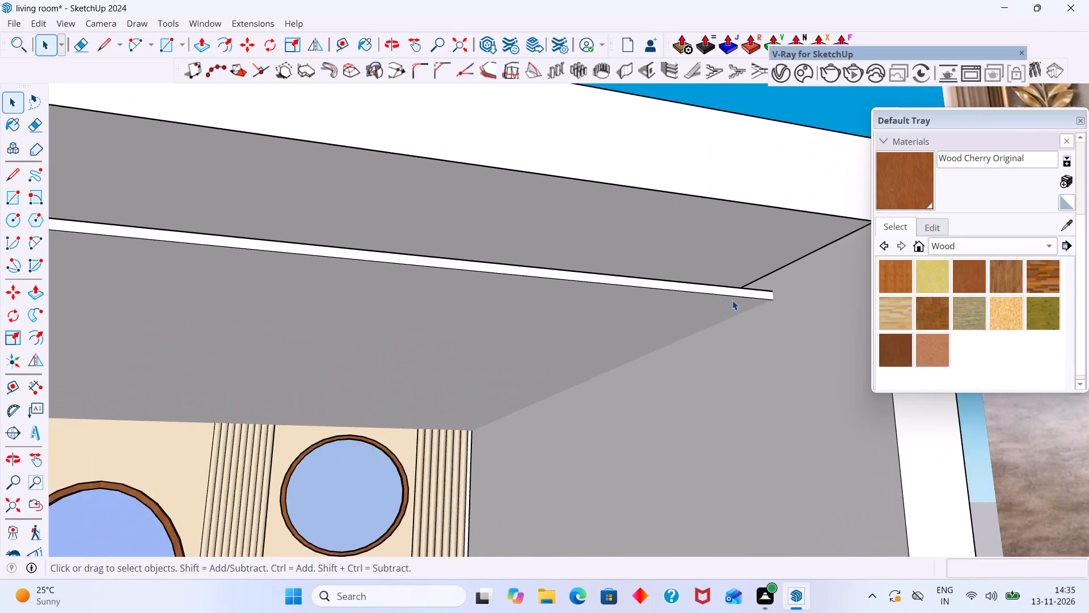
scroll(732, 300, up, 8)
triple_click(724, 279)
click(729, 284)
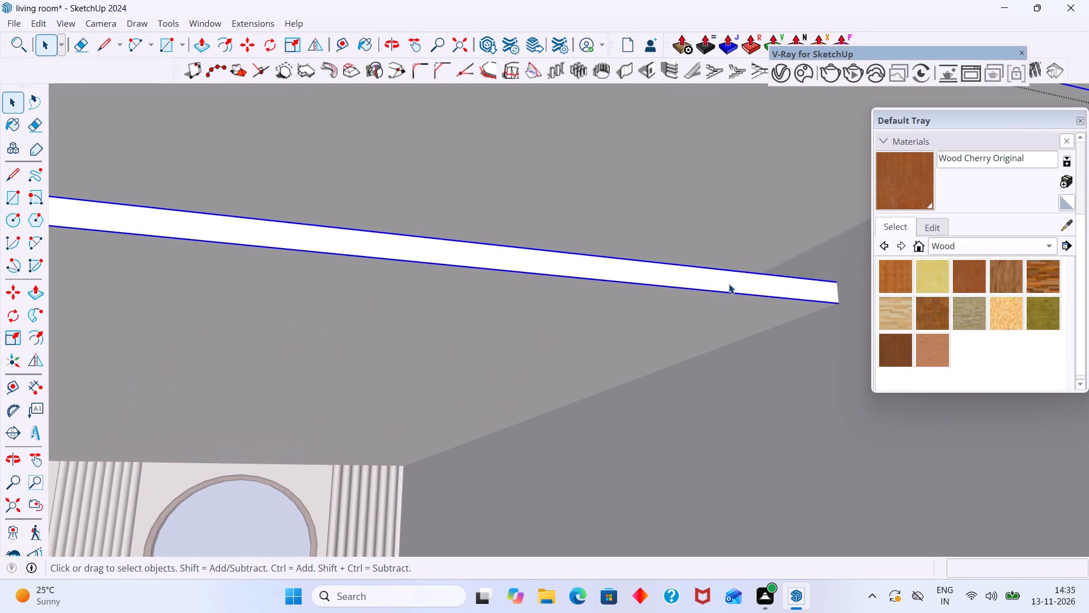
scroll(729, 284, up, 4)
double_click(729, 284)
double_click(731, 285)
click(732, 283)
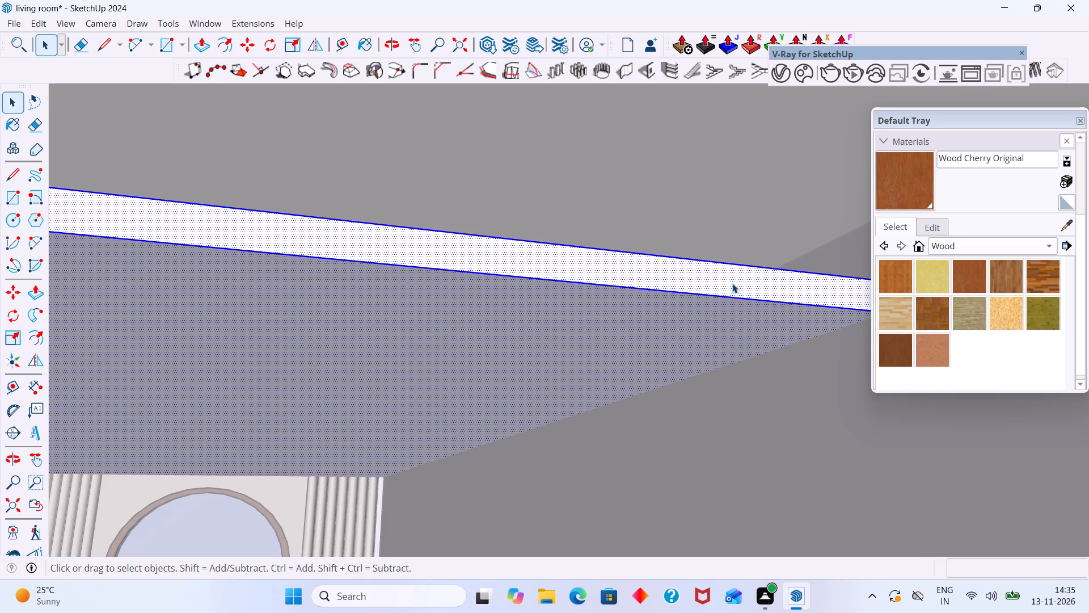
click(732, 283)
key(p)
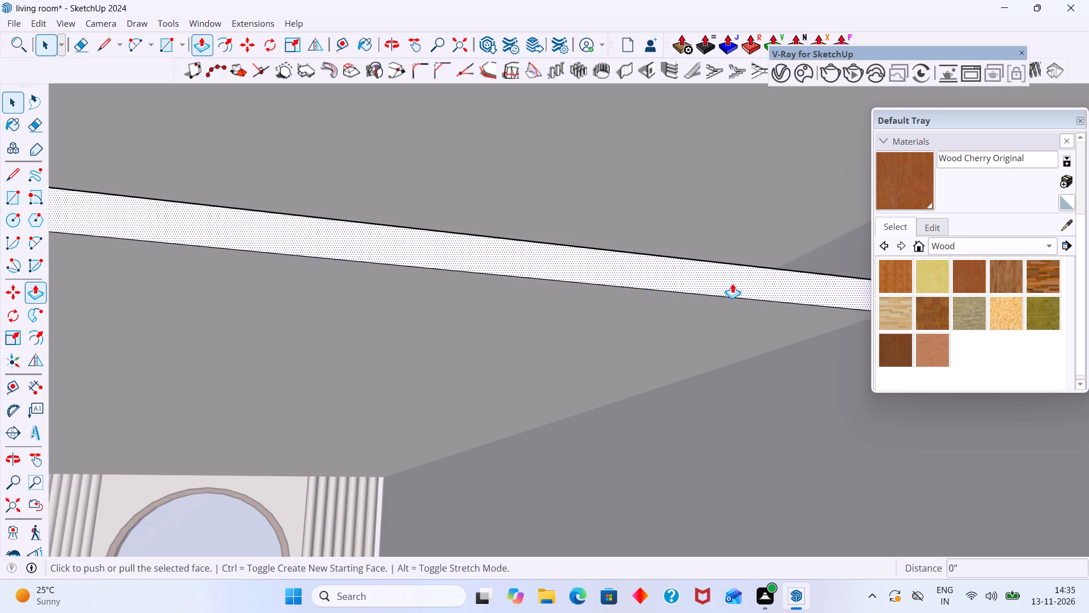
click(732, 283)
scroll(737, 255, down, 16)
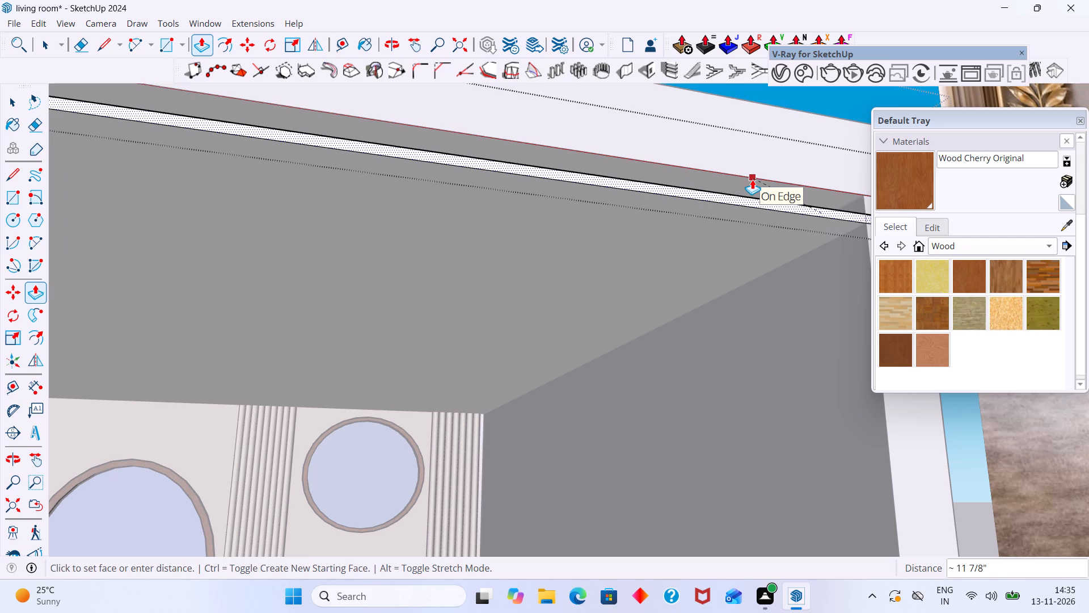
click(752, 179)
key(space)
scroll(761, 217, down, 11)
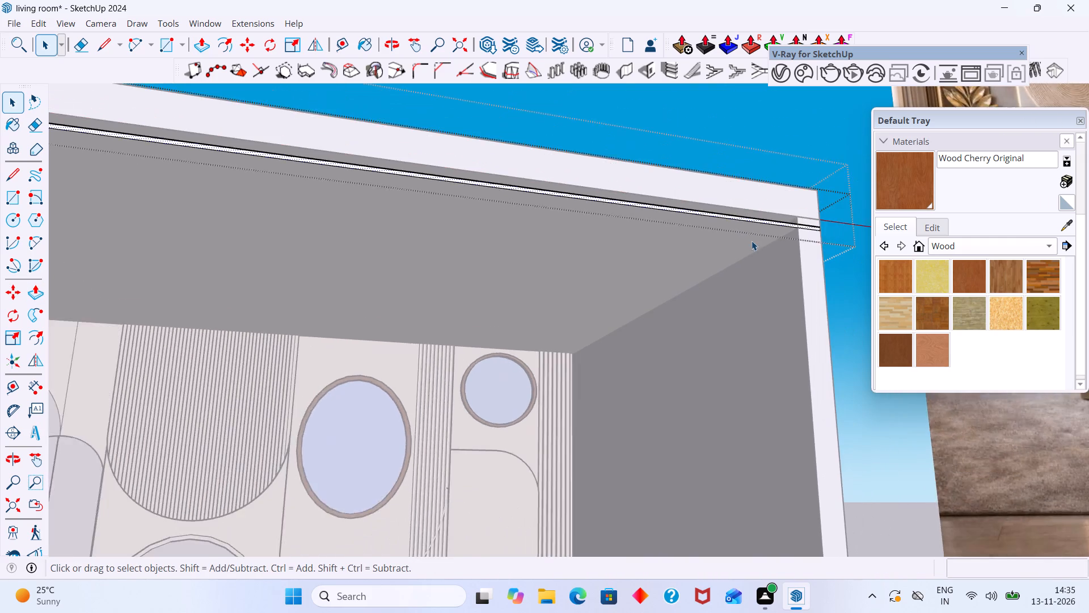
scroll(752, 241, down, 2)
click(831, 300)
middle_drag(731, 270, 693, 359)
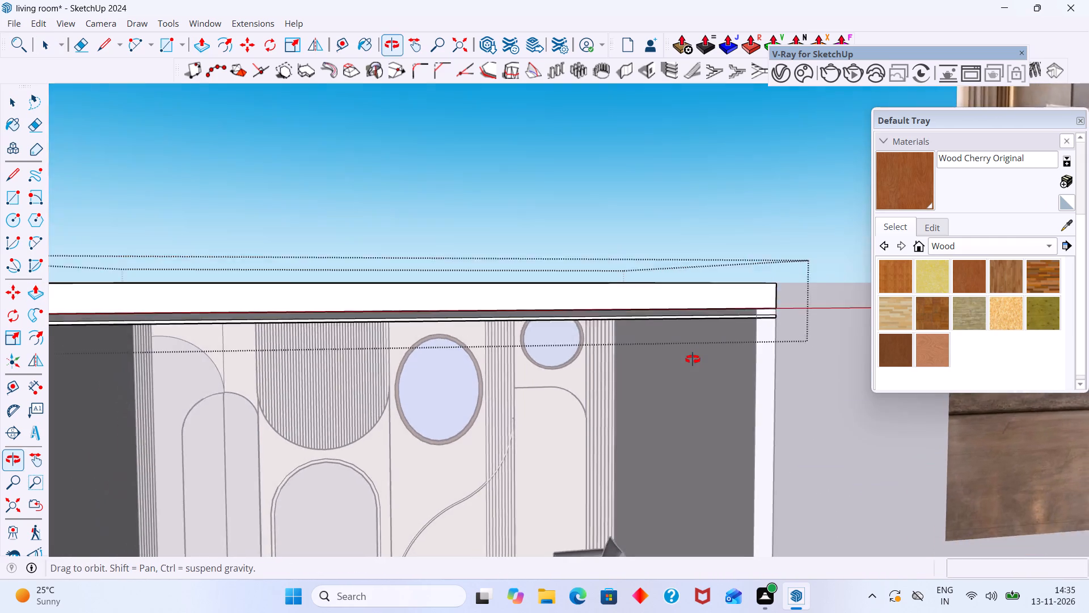
middle_drag(693, 359, 717, 343)
click(745, 241)
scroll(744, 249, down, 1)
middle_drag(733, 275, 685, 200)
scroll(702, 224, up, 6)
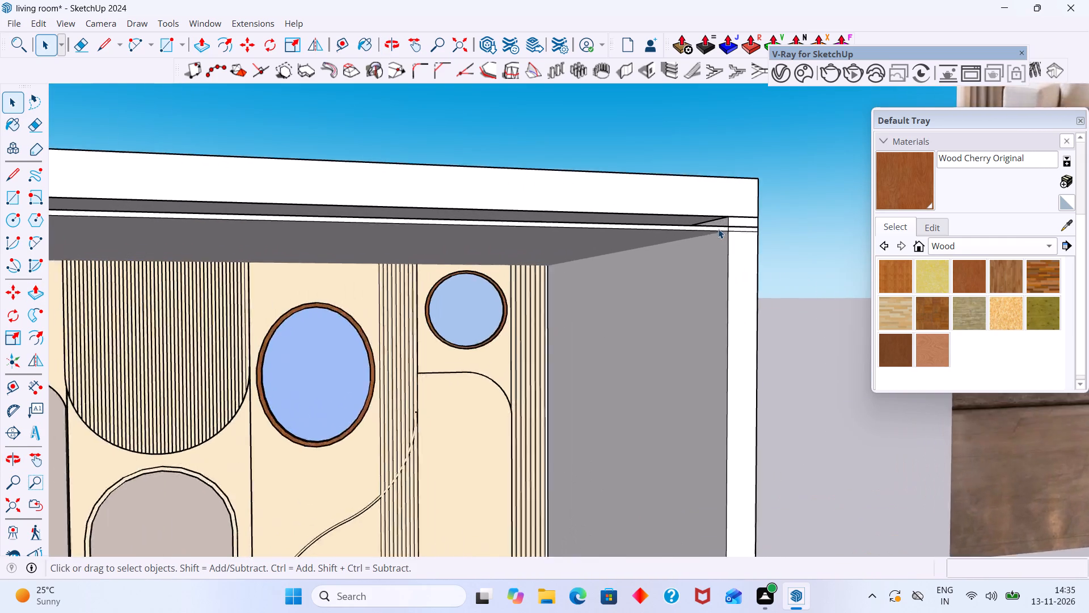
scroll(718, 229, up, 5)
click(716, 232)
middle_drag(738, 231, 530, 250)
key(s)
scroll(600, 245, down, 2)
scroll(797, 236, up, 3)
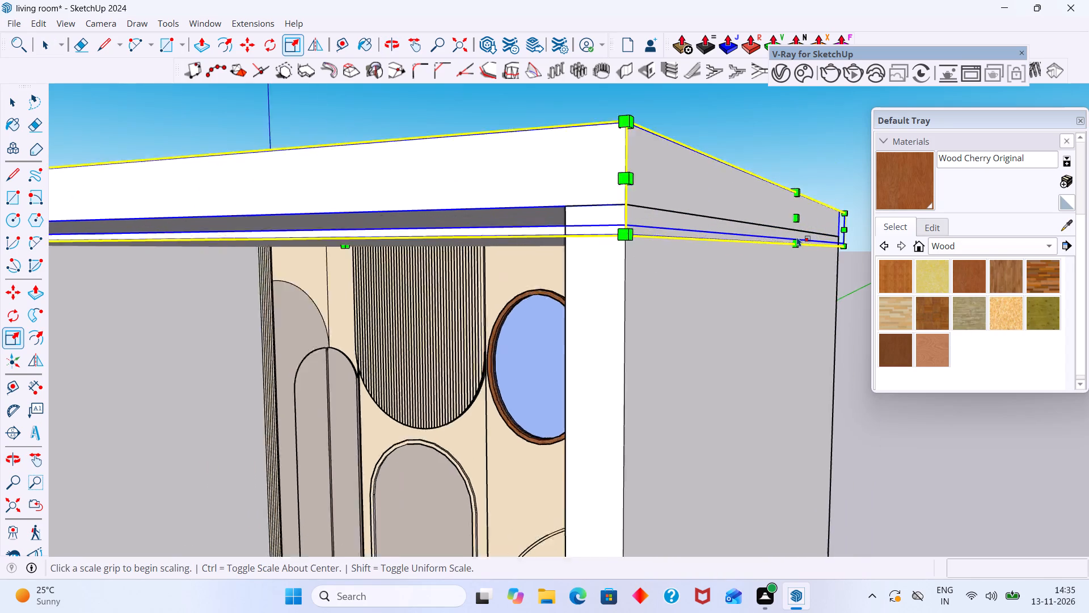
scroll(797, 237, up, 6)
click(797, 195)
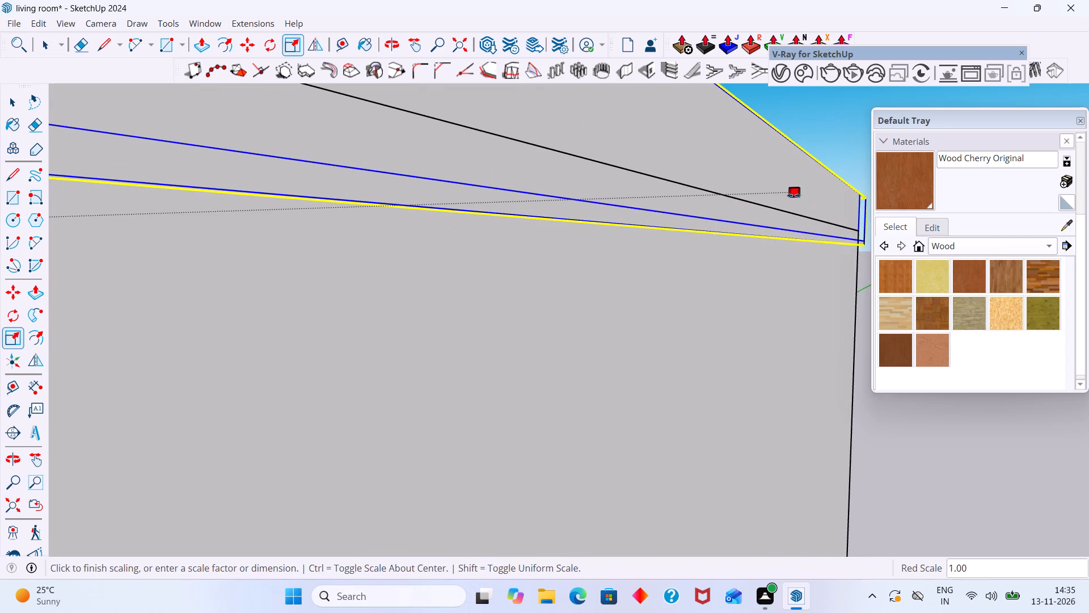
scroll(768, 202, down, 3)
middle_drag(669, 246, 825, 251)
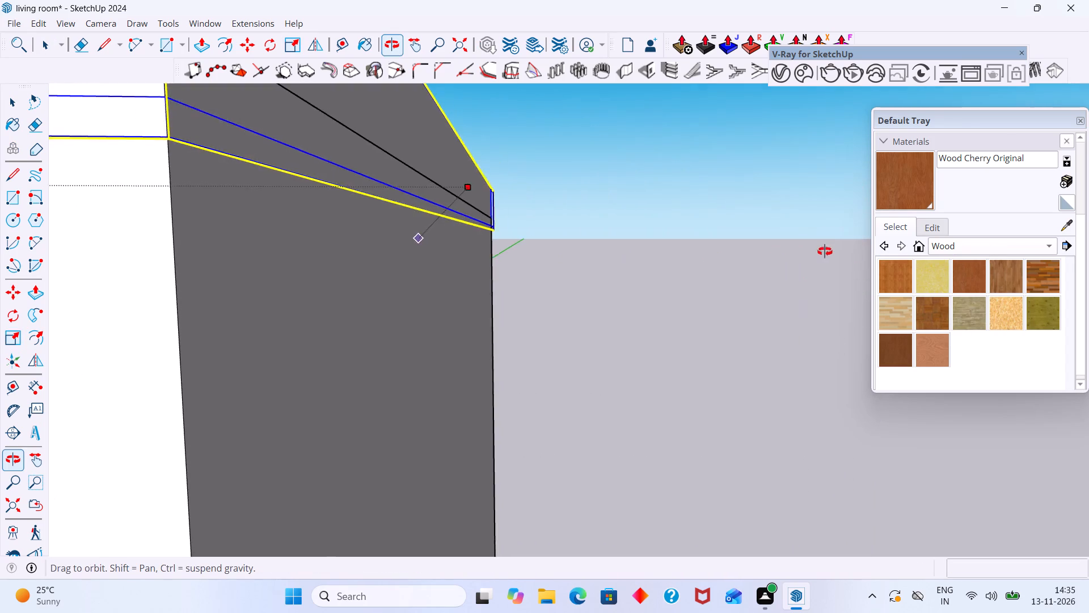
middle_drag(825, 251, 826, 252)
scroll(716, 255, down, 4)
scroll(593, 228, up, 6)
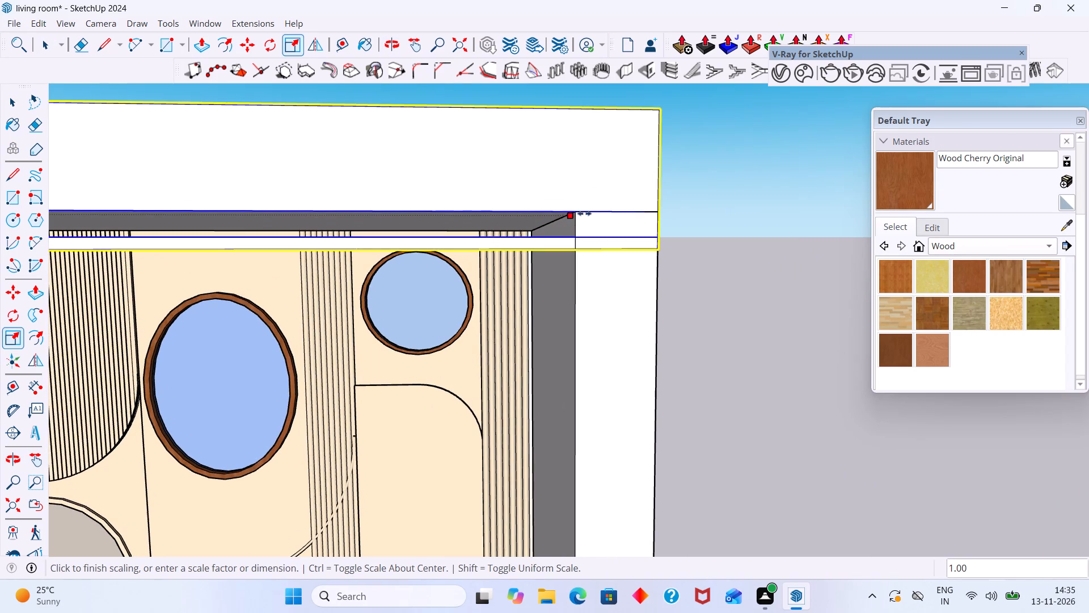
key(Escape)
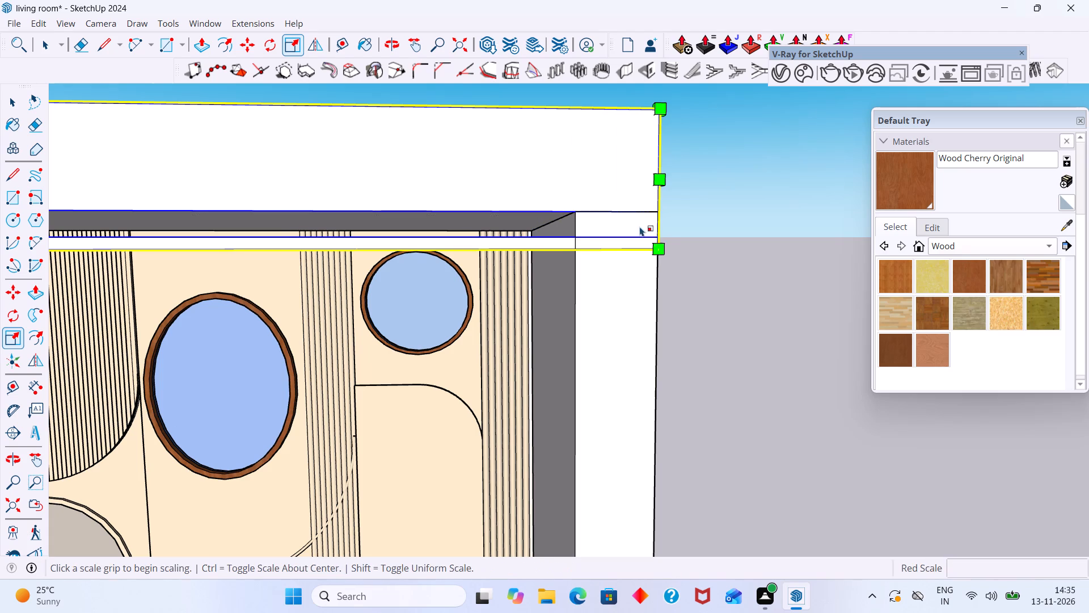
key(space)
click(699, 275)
Reopen the nested ceiling groups at the right front corner and select the thin ceiling panel's geometry.
scroll(559, 247, up, 3)
click(544, 239)
middle_drag(598, 250, 545, 262)
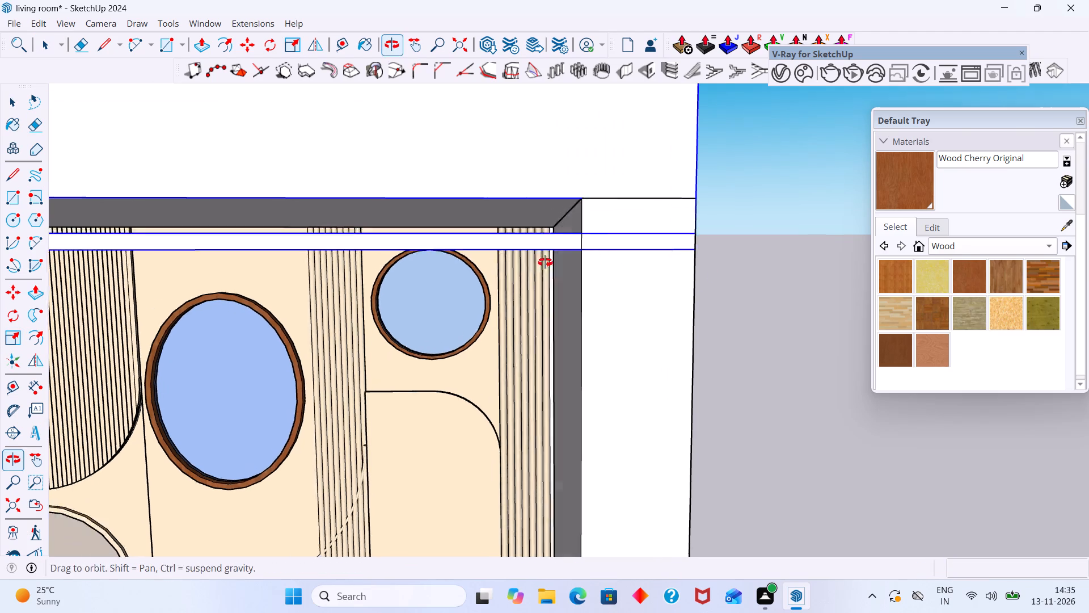
middle_drag(545, 262, 534, 266)
double_click(539, 237)
click(543, 238)
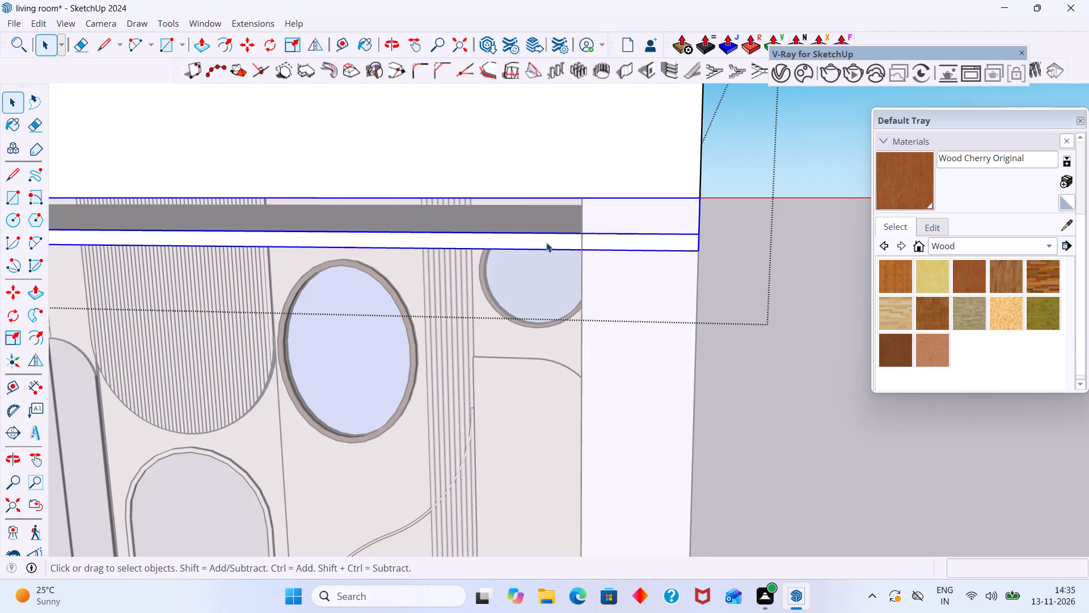
double_click(546, 242)
click(548, 242)
middle_drag(716, 262, 608, 259)
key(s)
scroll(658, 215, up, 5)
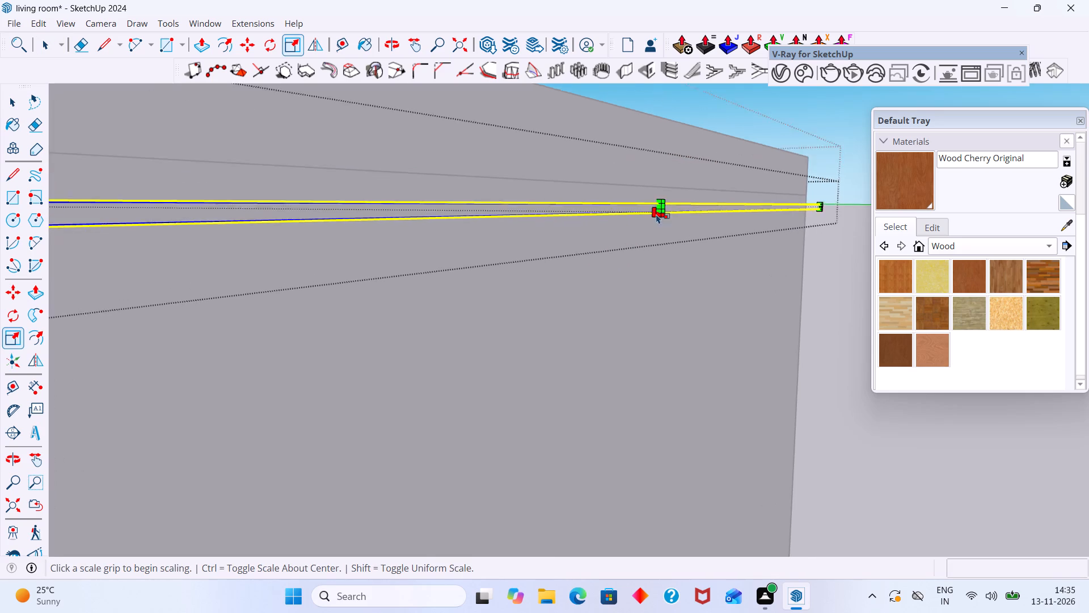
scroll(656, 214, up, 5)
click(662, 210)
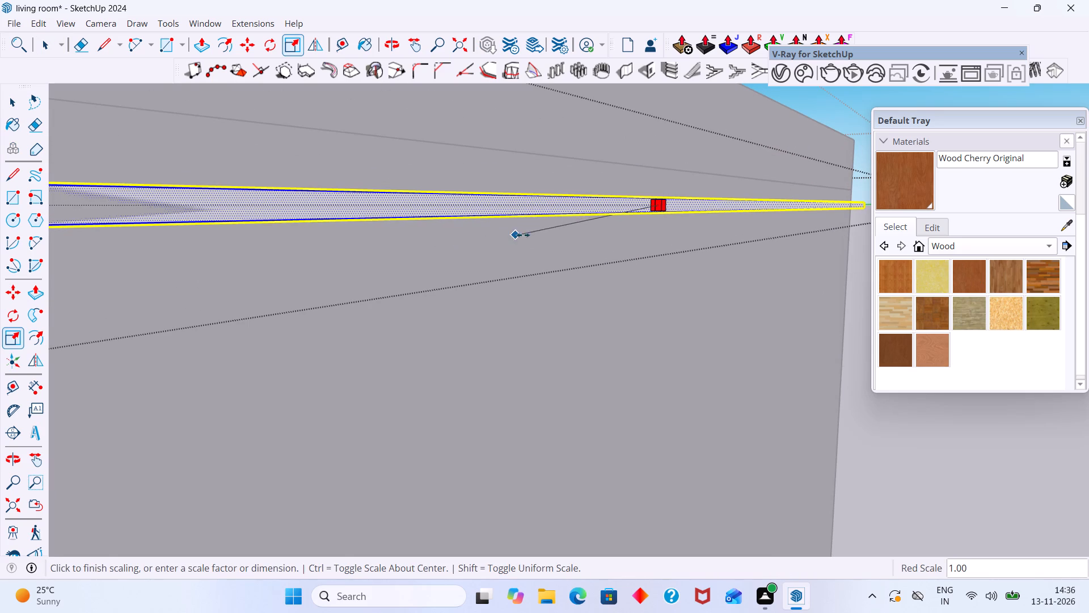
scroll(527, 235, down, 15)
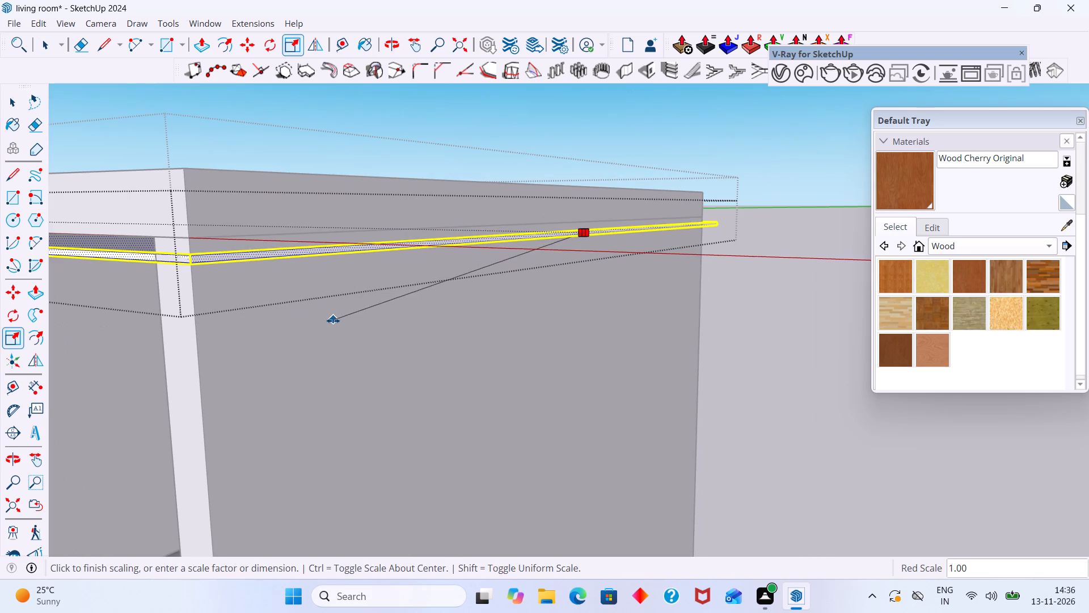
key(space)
Scale the thin ceiling panel to about 0.97 along the red axis so its end meets the right wall's inner edge, and leave the nested group.
middle_drag(316, 320, 411, 320)
key(s)
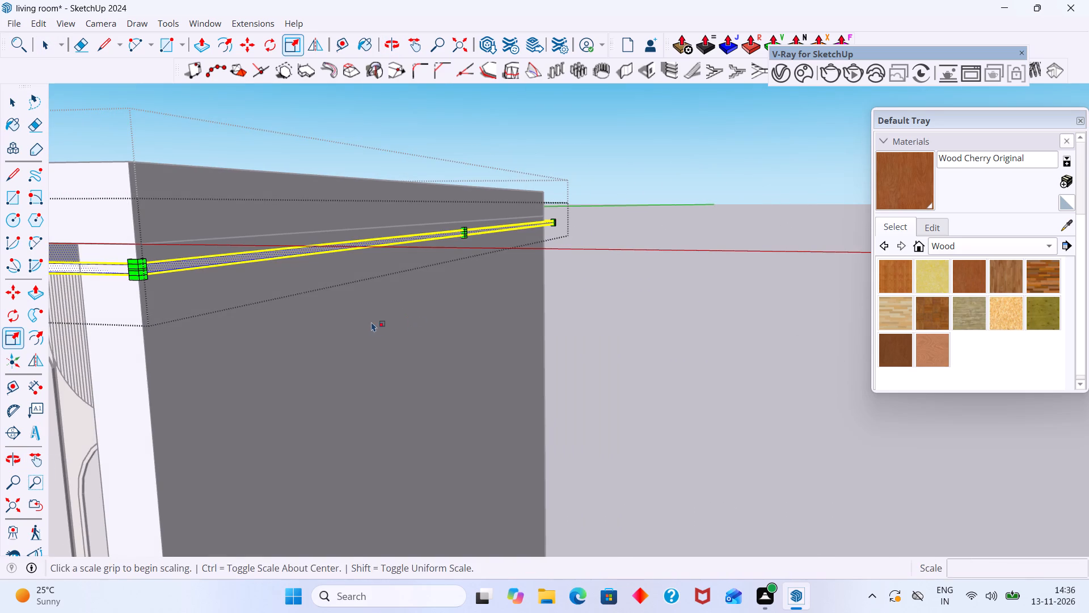
scroll(123, 271, up, 20)
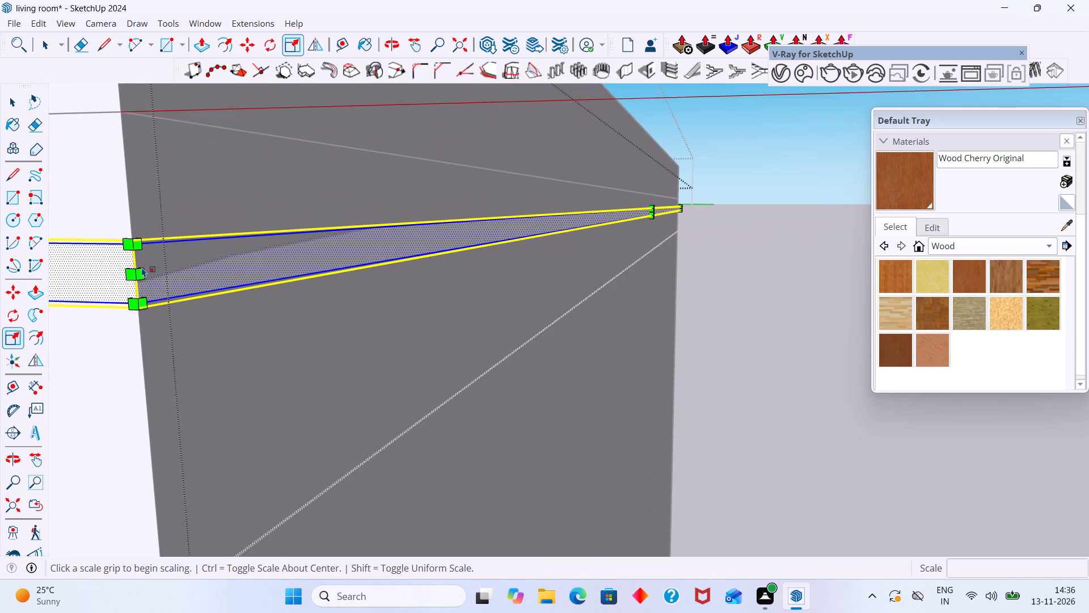
click(139, 274)
click(136, 276)
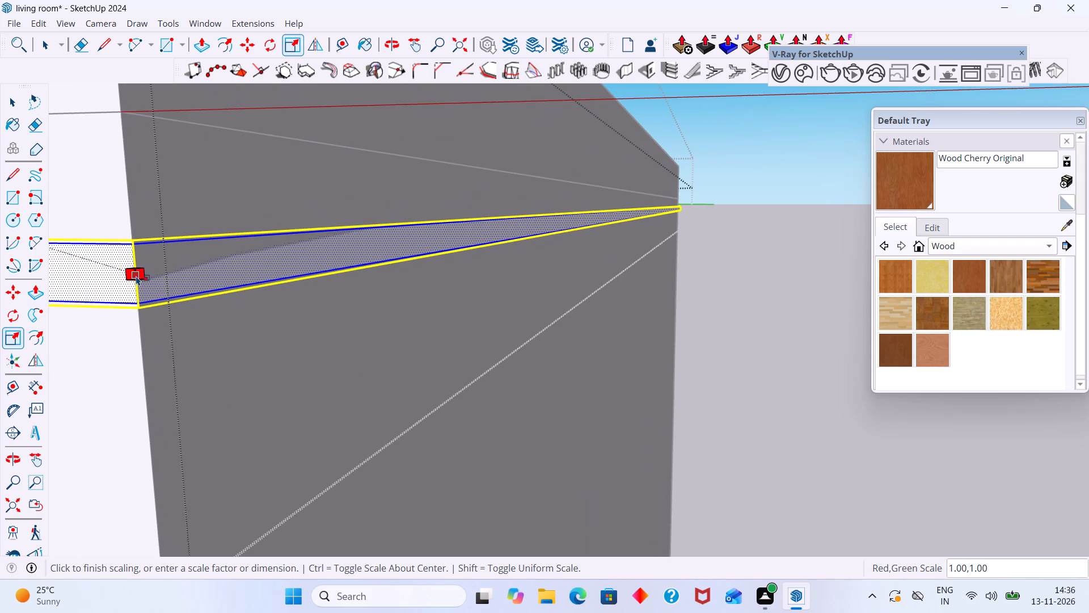
scroll(653, 196, up, 6)
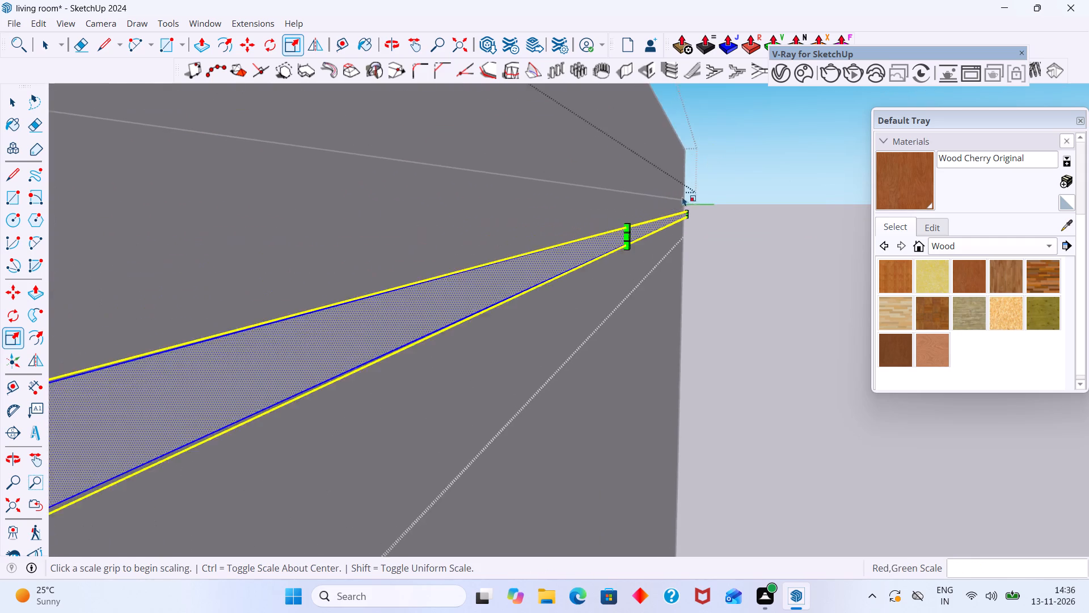
scroll(682, 196, up, 3)
click(548, 286)
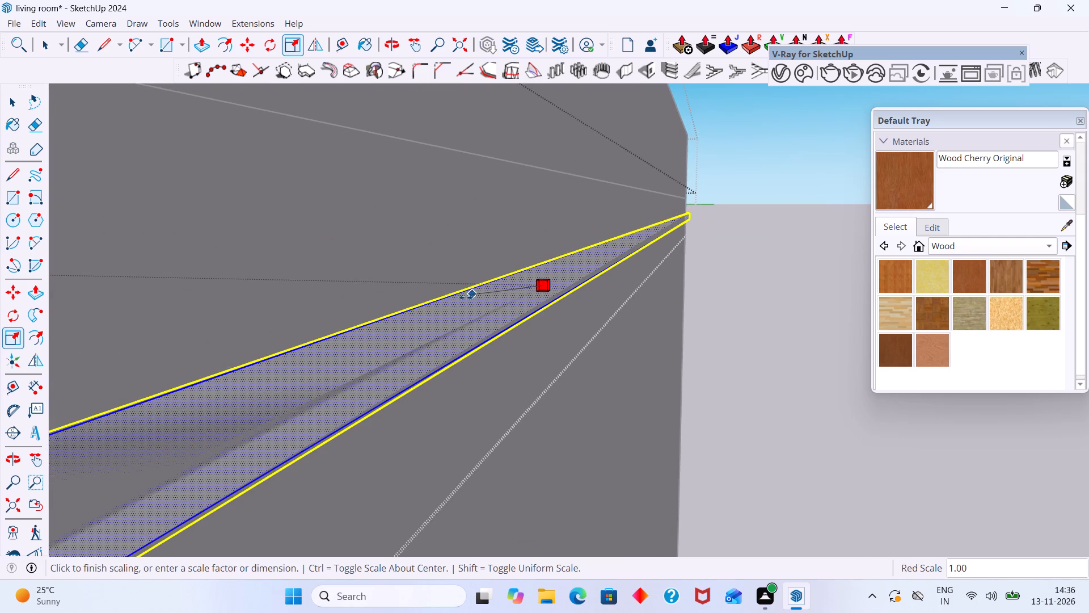
scroll(464, 299, down, 20)
scroll(464, 299, down, 10)
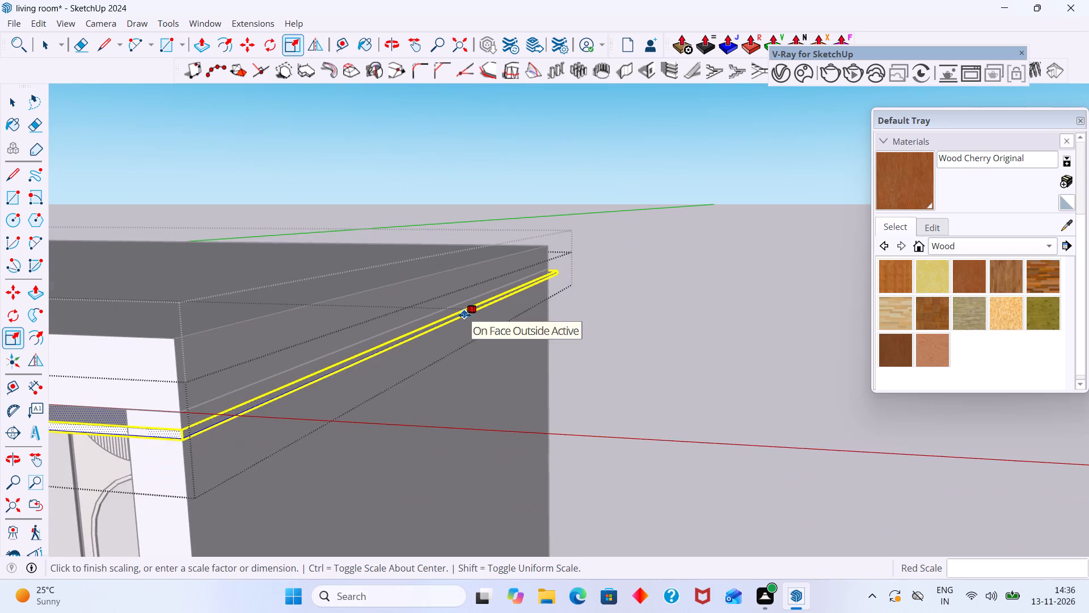
shift+middle_drag(465, 315, 697, 272)
scroll(620, 336, up, 4)
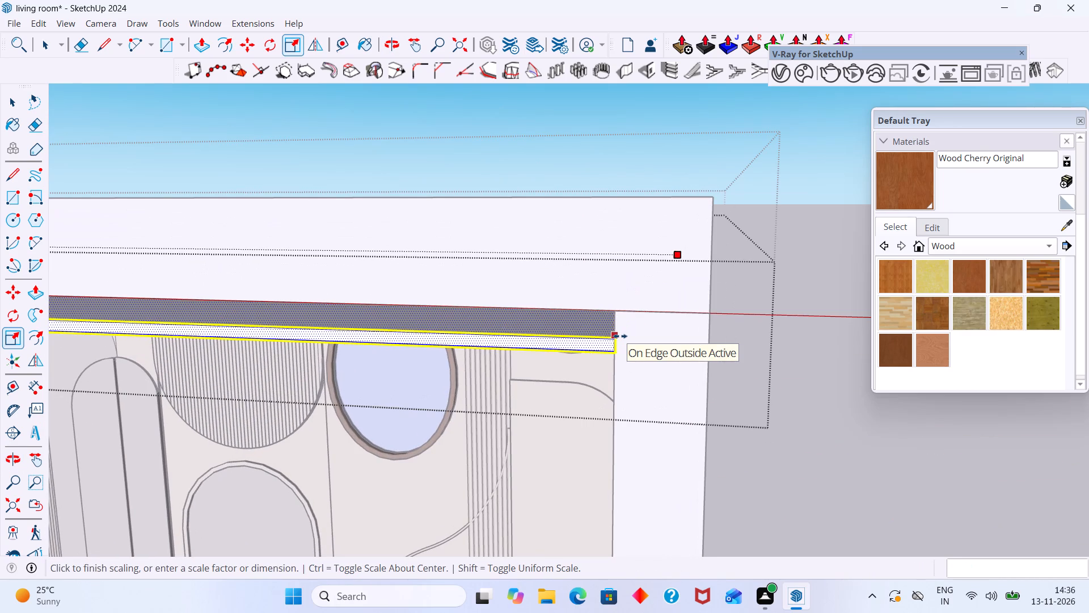
click(617, 314)
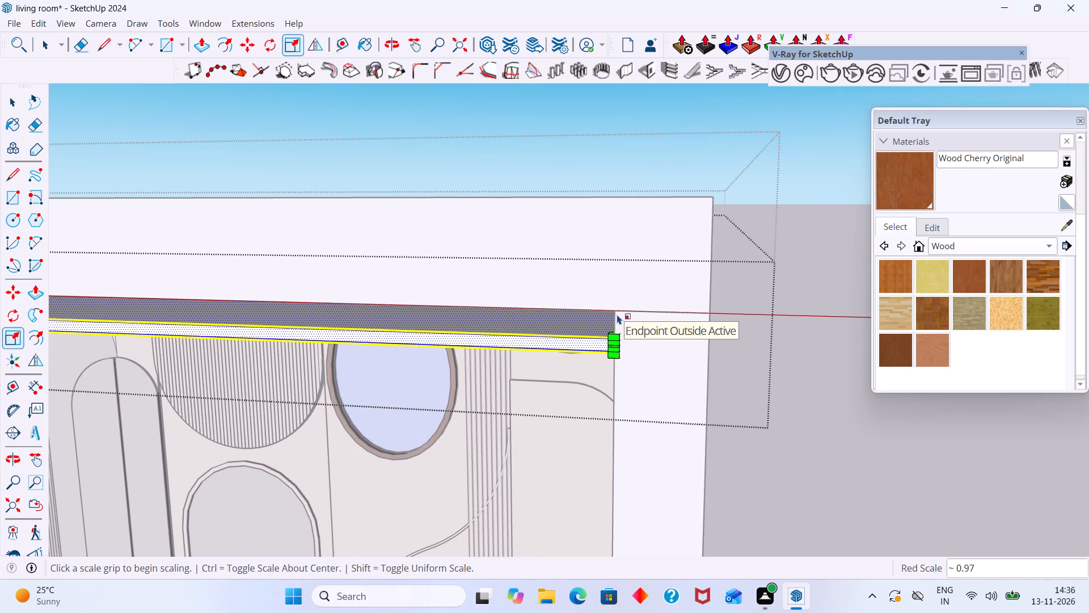
key(space)
click(782, 207)
Reopen the nested ceiling group and scale the thin panel along the red axis to the left wall's inner edge, leaving the group.
scroll(622, 283, down, 12)
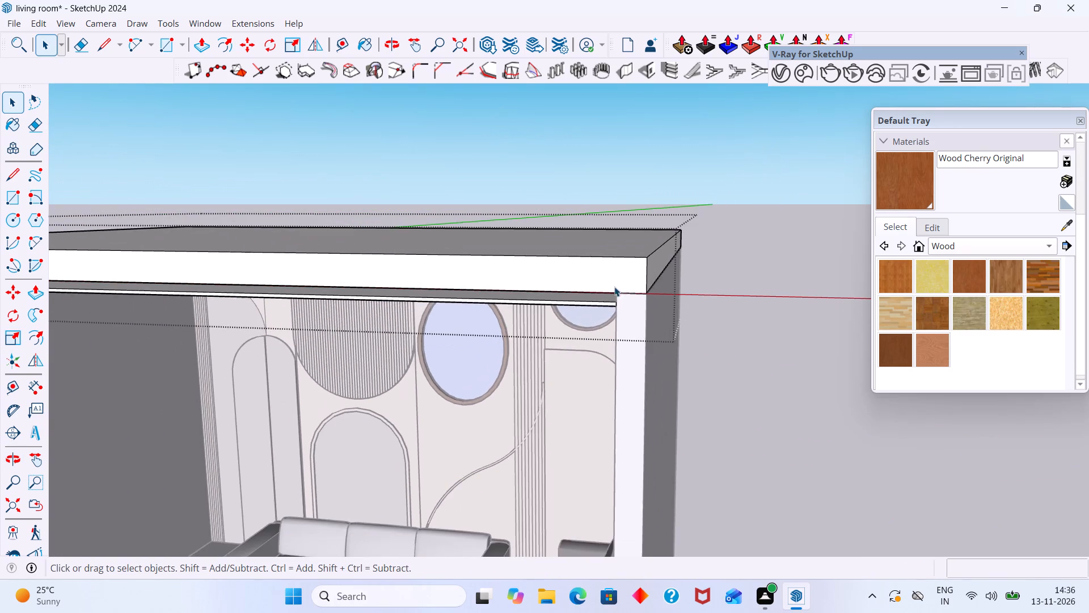
shift+middle_drag(614, 287, 810, 261)
scroll(555, 330, down, 9)
shift+middle_drag(589, 339, 708, 321)
middle_drag(653, 315, 807, 335)
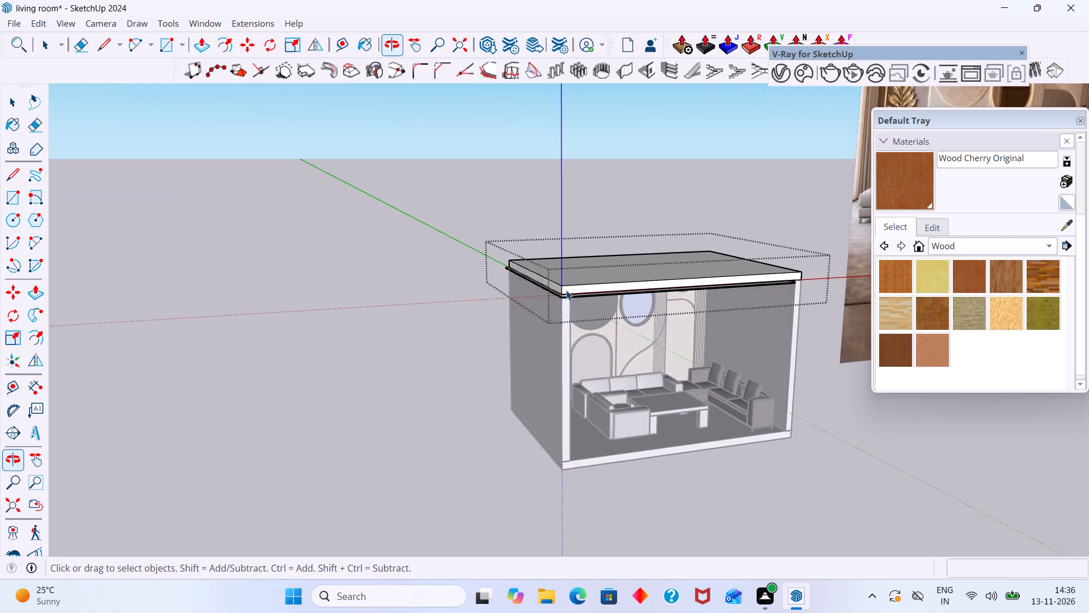
scroll(553, 285, up, 20)
scroll(553, 285, up, 8)
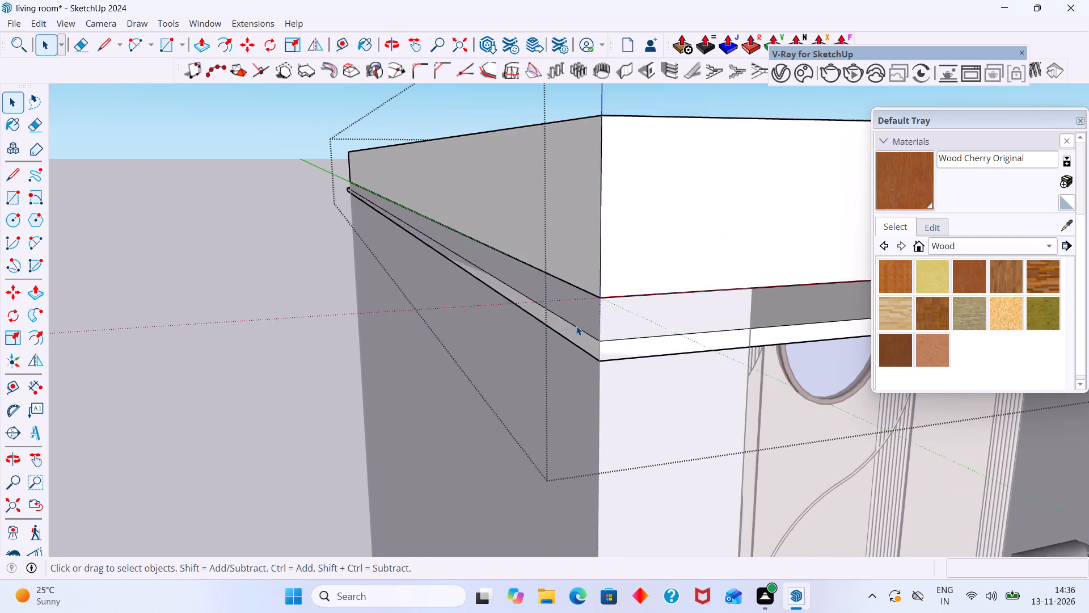
scroll(576, 326, up, 2)
key(s)
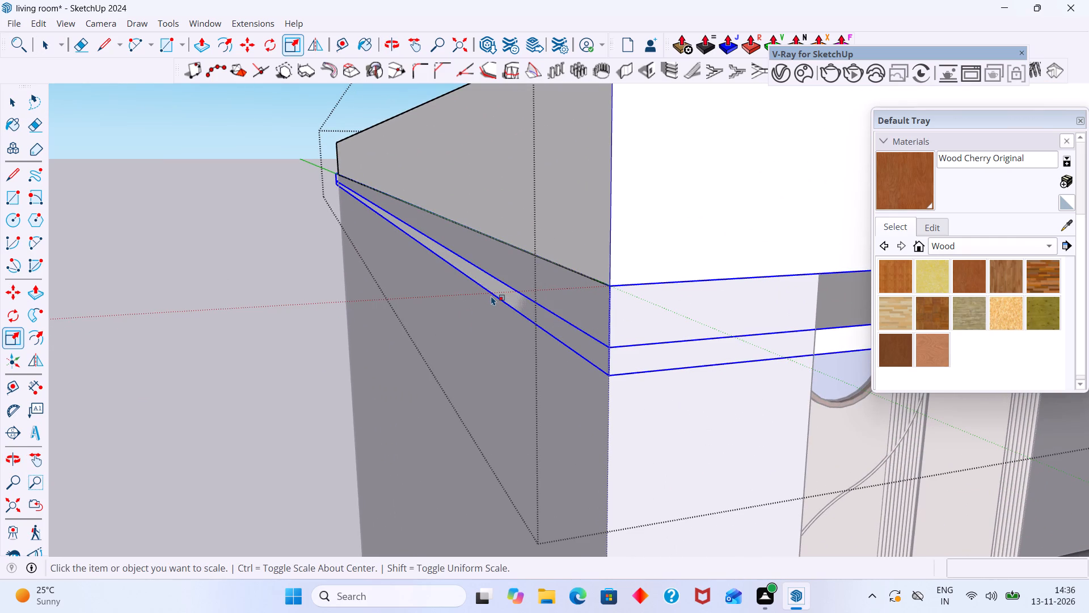
key(space)
click(336, 350)
click(489, 279)
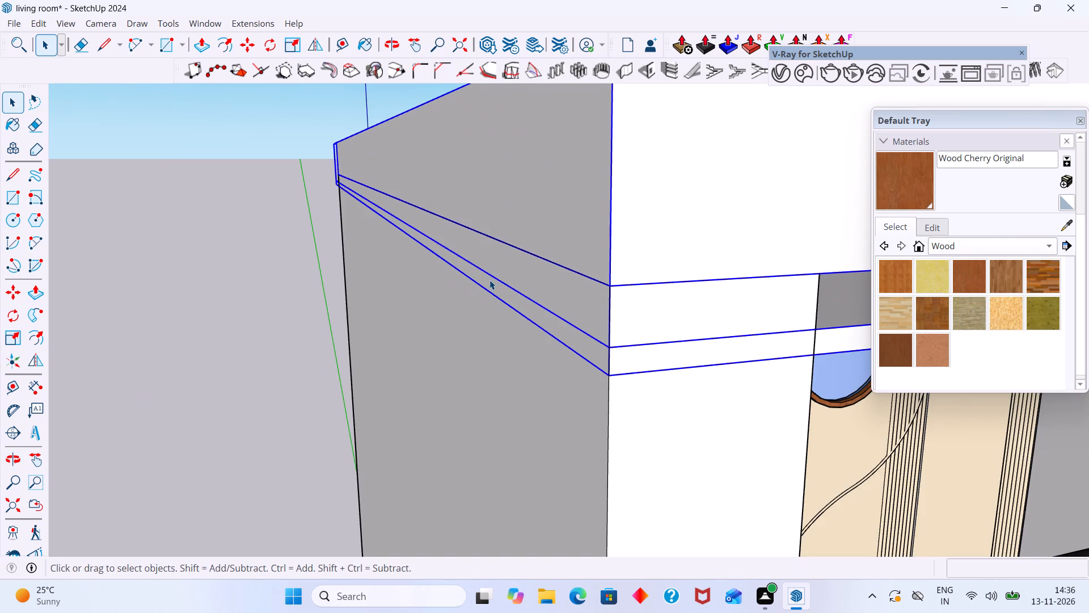
double_click(489, 280)
click(492, 289)
key(s)
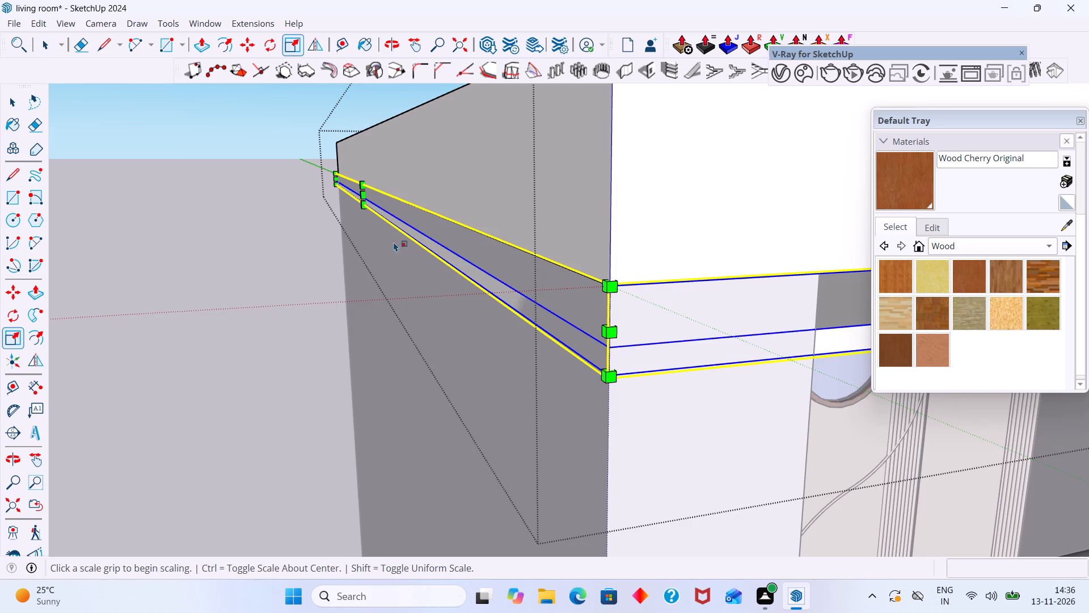
click(360, 192)
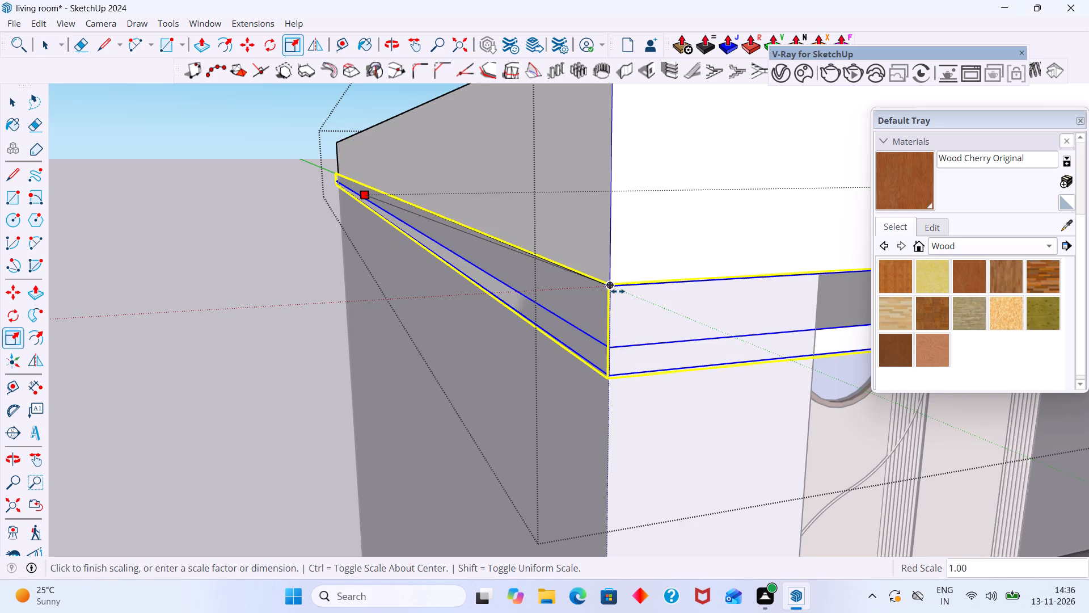
middle_drag(627, 298, 601, 288)
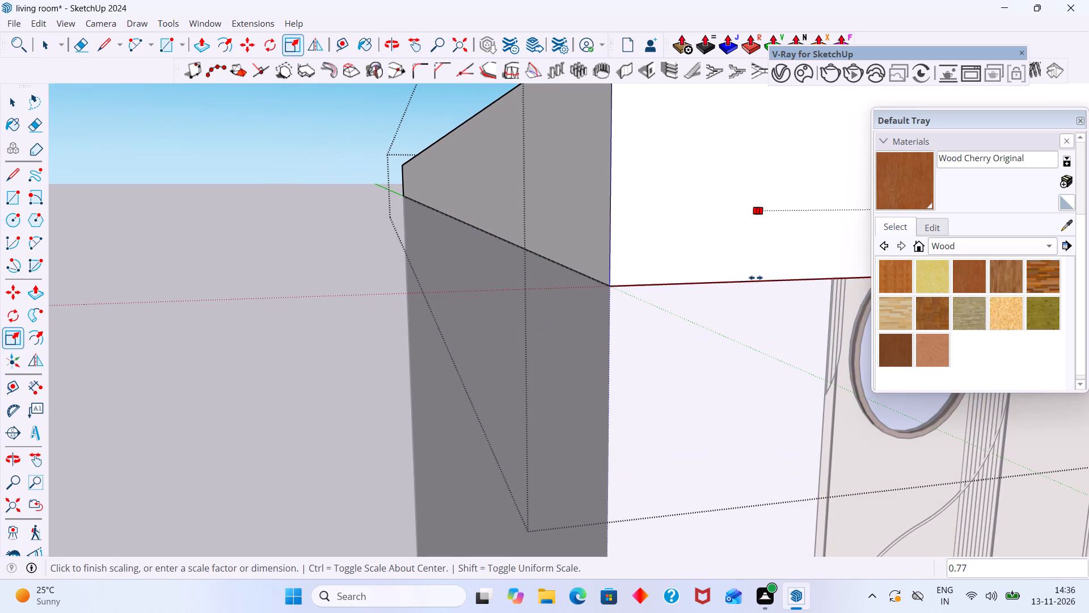
click(831, 280)
scroll(715, 273, down, 7)
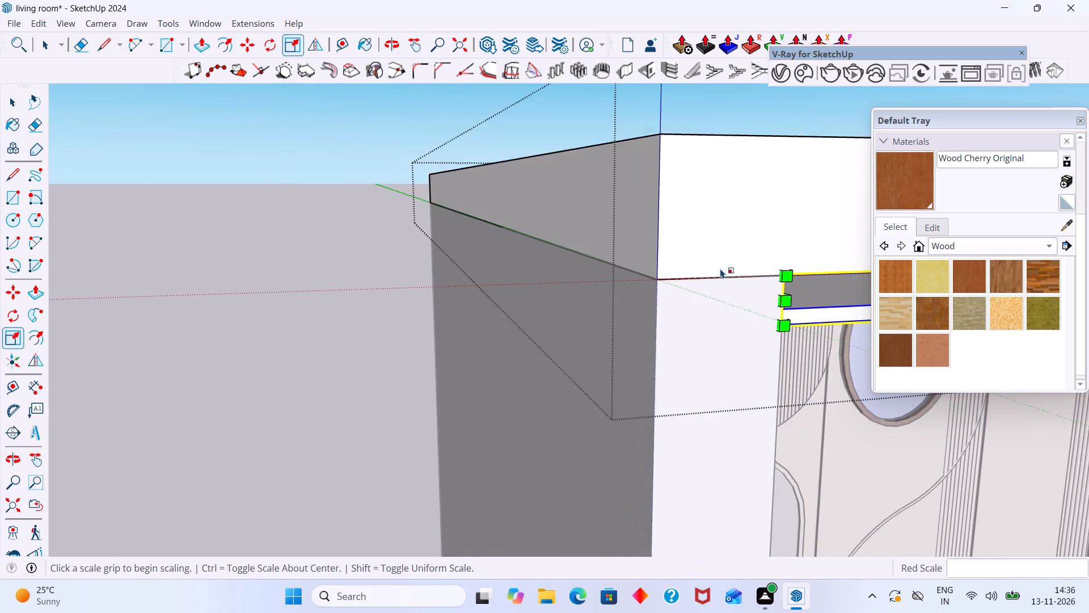
scroll(720, 268, down, 5)
middle_drag(722, 266, 543, 234)
key(space)
click(367, 249)
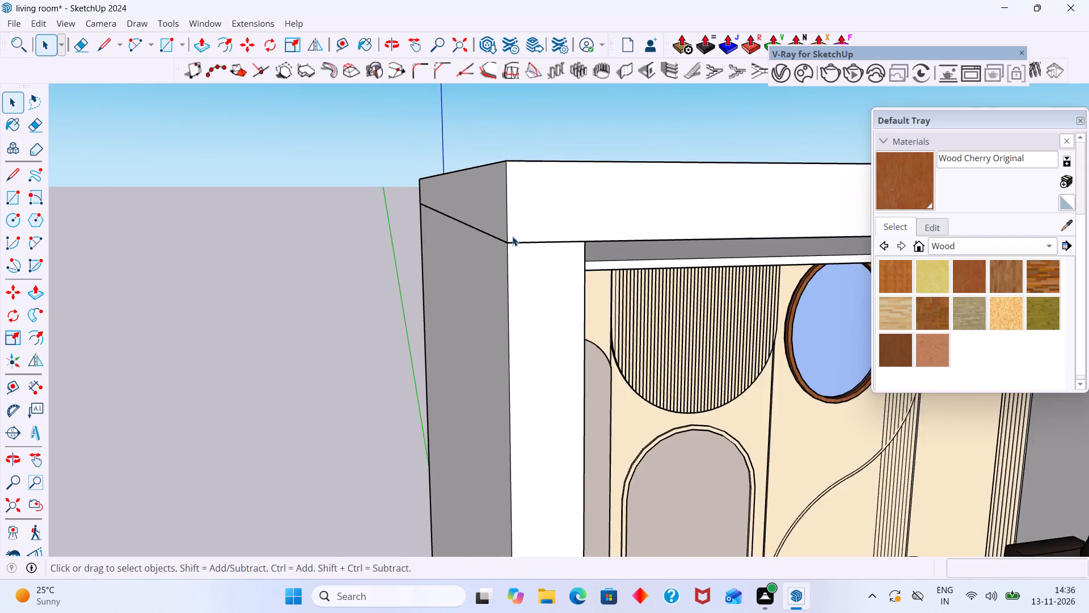
Examine the fitted ceiling panel along the room's front and from below, between both side walls.
scroll(513, 237, down, 8)
shift+middle_drag(636, 236, 426, 258)
scroll(520, 255, down, 2)
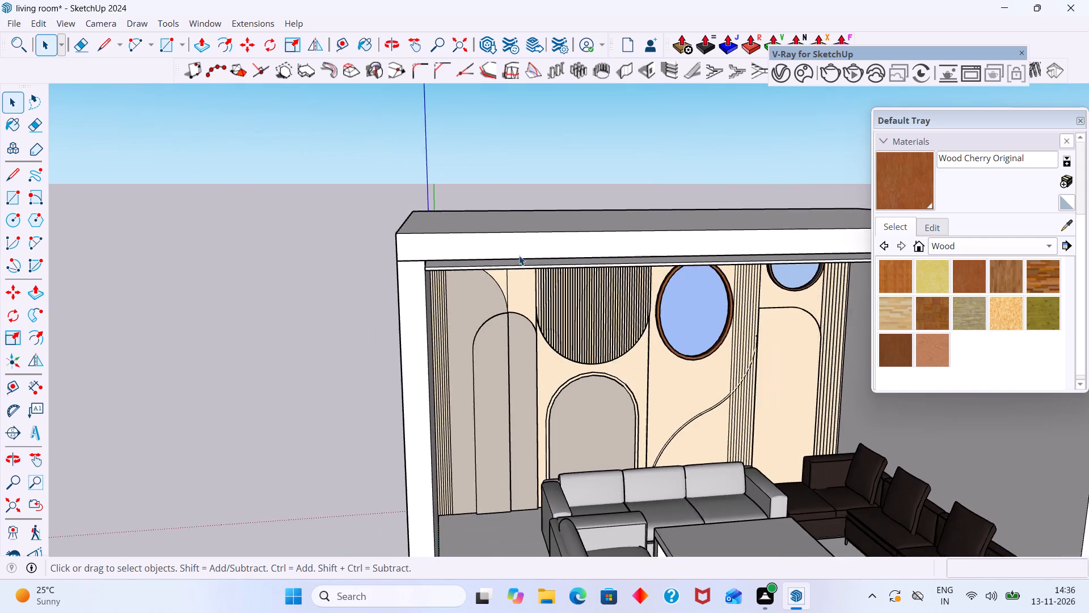
scroll(519, 255, down, 2)
middle_drag(526, 275, 471, 219)
middle_drag(510, 232, 518, 154)
scroll(524, 156, down, 9)
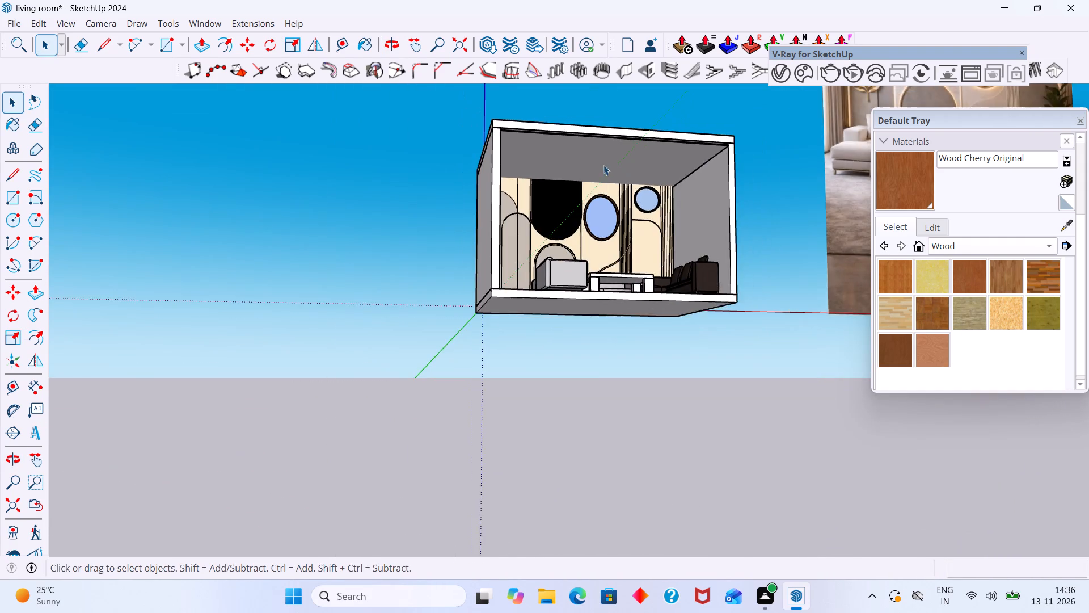
middle_drag(603, 165, 598, 229)
scroll(643, 212, down, 2)
middle_drag(636, 209, 416, 219)
scroll(468, 218, down, 3)
middle_drag(474, 221, 482, 194)
middle_drag(466, 194, 482, 271)
scroll(466, 249, up, 4)
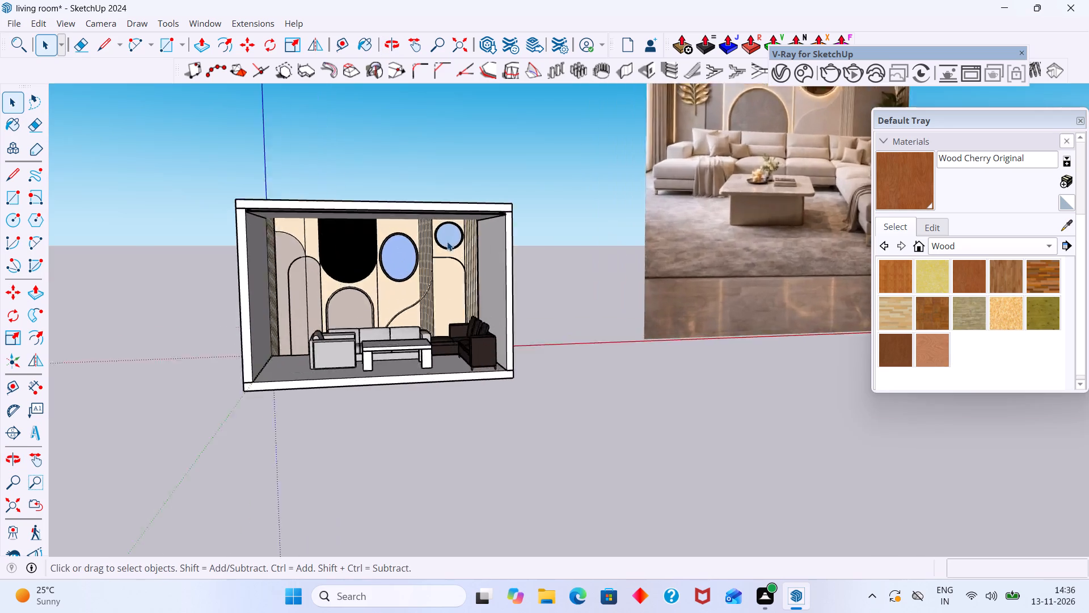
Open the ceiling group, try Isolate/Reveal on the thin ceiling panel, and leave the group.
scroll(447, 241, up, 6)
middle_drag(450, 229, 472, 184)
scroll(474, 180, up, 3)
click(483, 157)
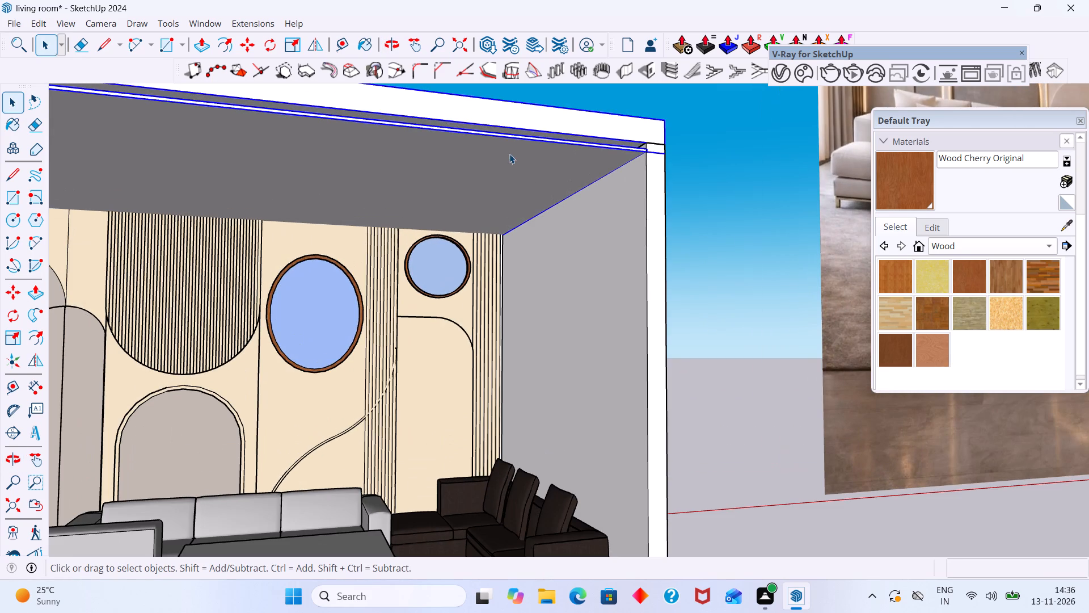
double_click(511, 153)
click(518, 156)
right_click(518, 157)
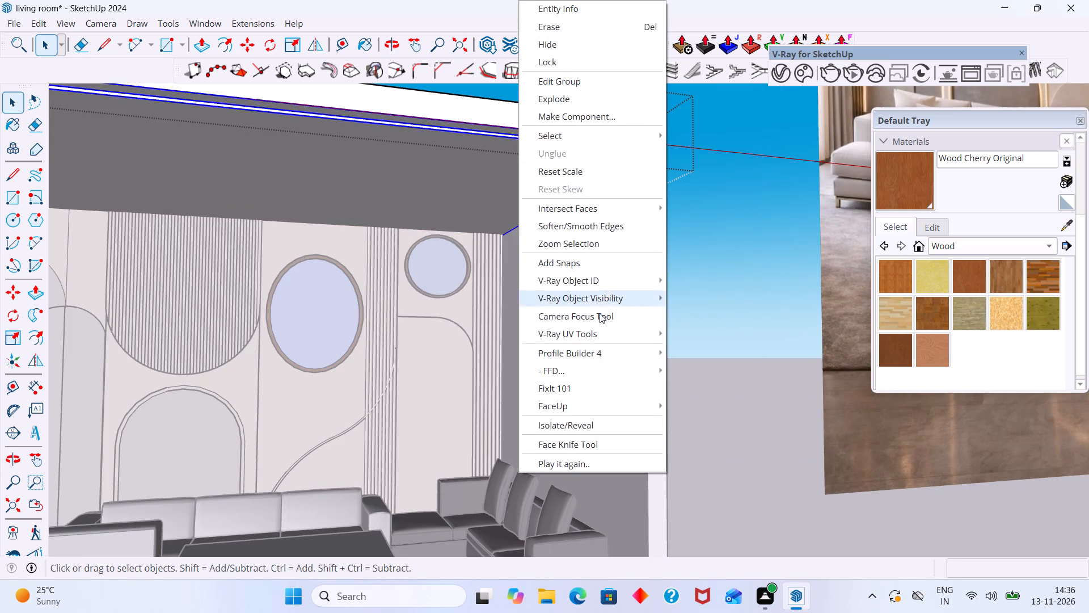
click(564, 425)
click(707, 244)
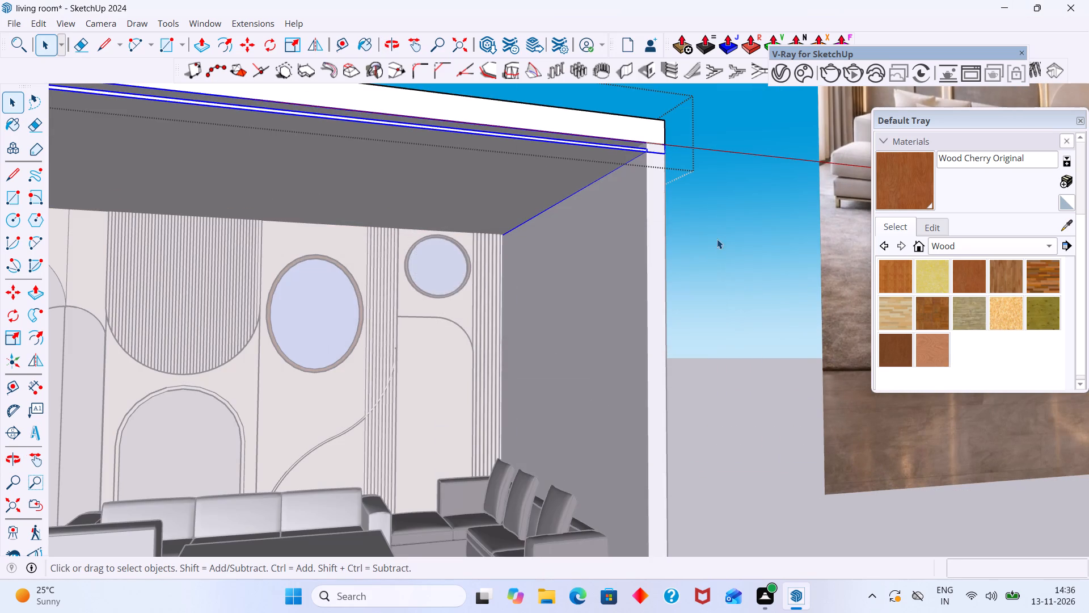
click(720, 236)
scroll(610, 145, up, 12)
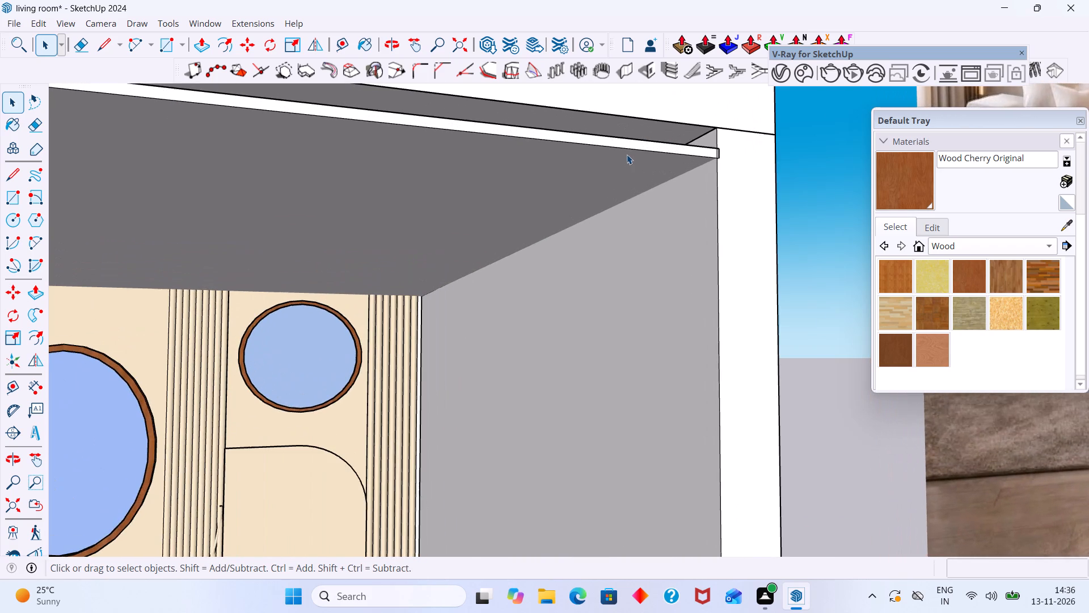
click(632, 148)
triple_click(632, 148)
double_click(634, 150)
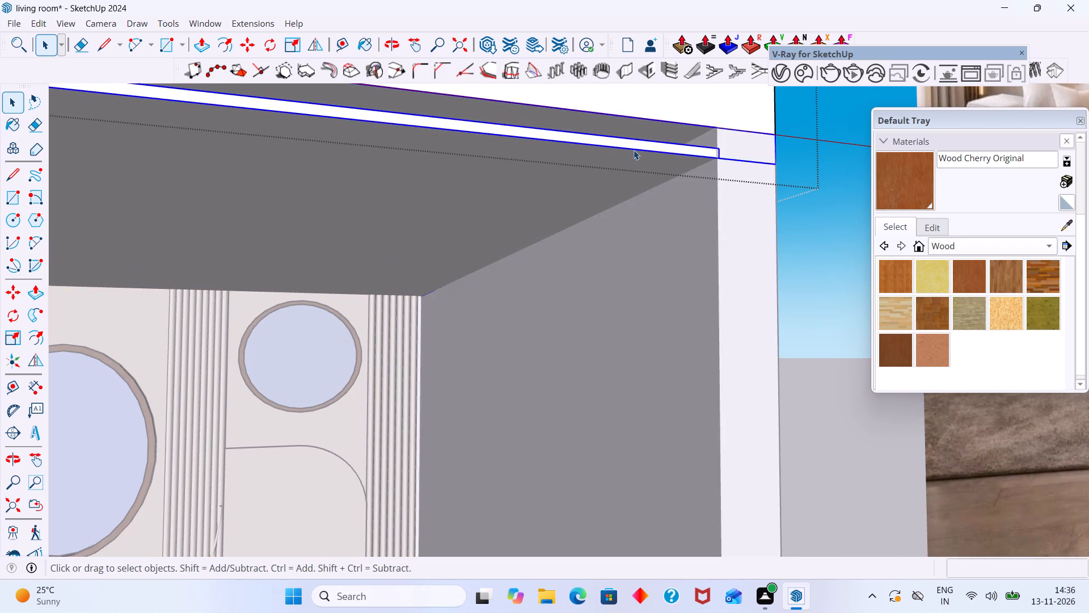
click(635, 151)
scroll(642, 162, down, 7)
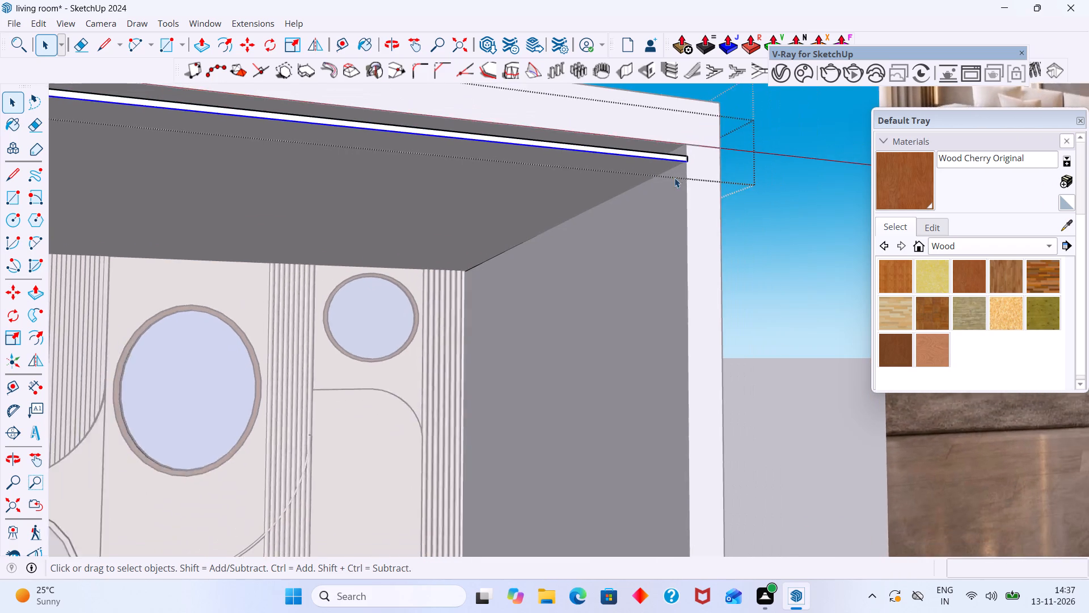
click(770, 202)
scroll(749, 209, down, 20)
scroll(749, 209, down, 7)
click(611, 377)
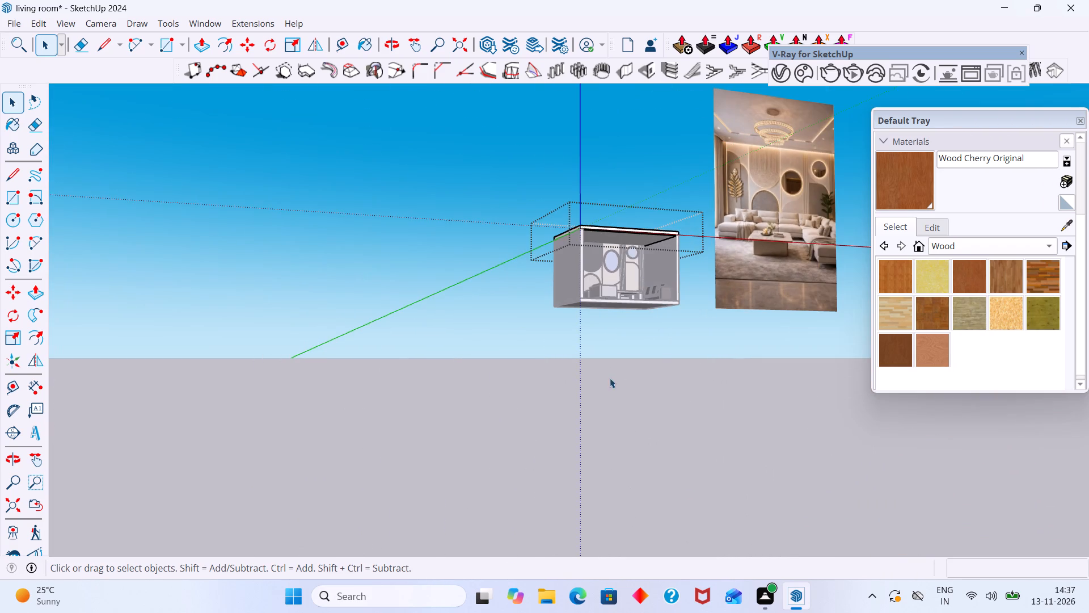
Examine the whole room model beside the living room reference image.
scroll(598, 358, down, 1)
middle_drag(599, 358, 602, 402)
scroll(591, 326, down, 5)
middle_drag(602, 326, 496, 384)
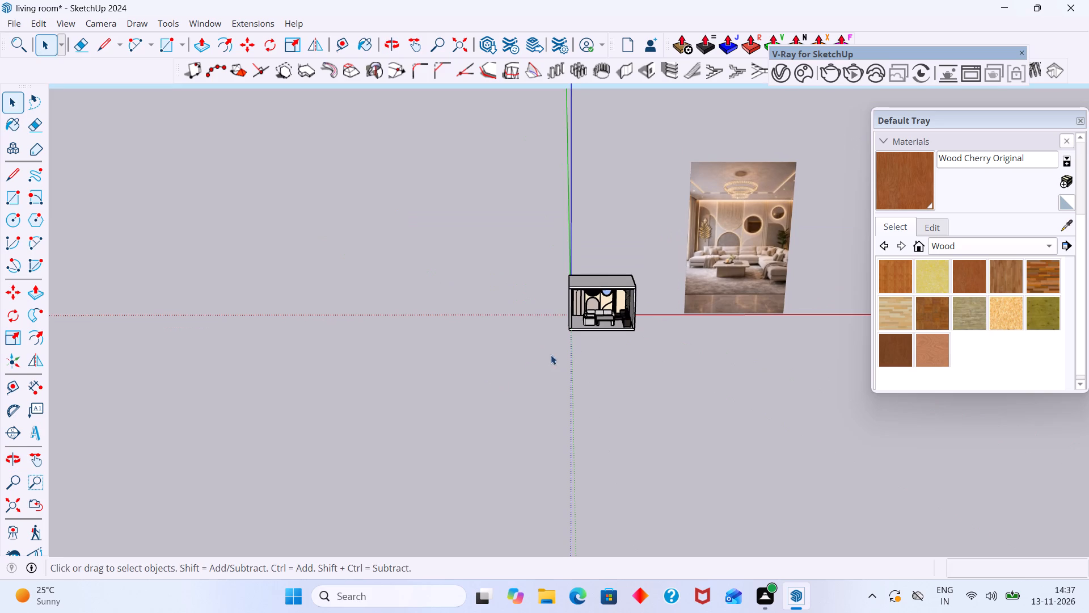
middle_drag(593, 335, 487, 351)
scroll(701, 282, up, 3)
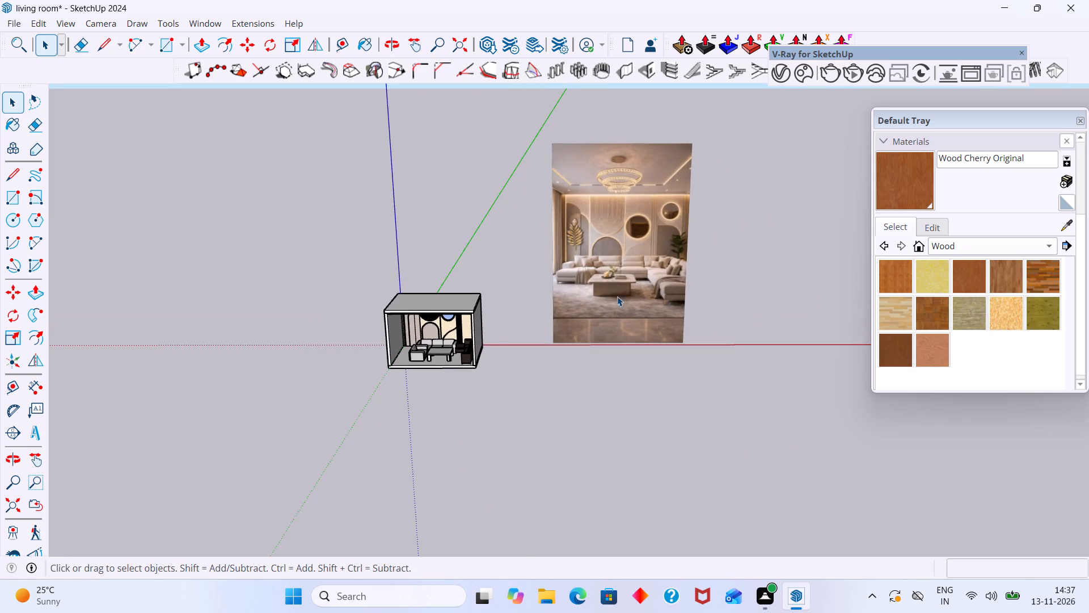
scroll(462, 353, up, 5)
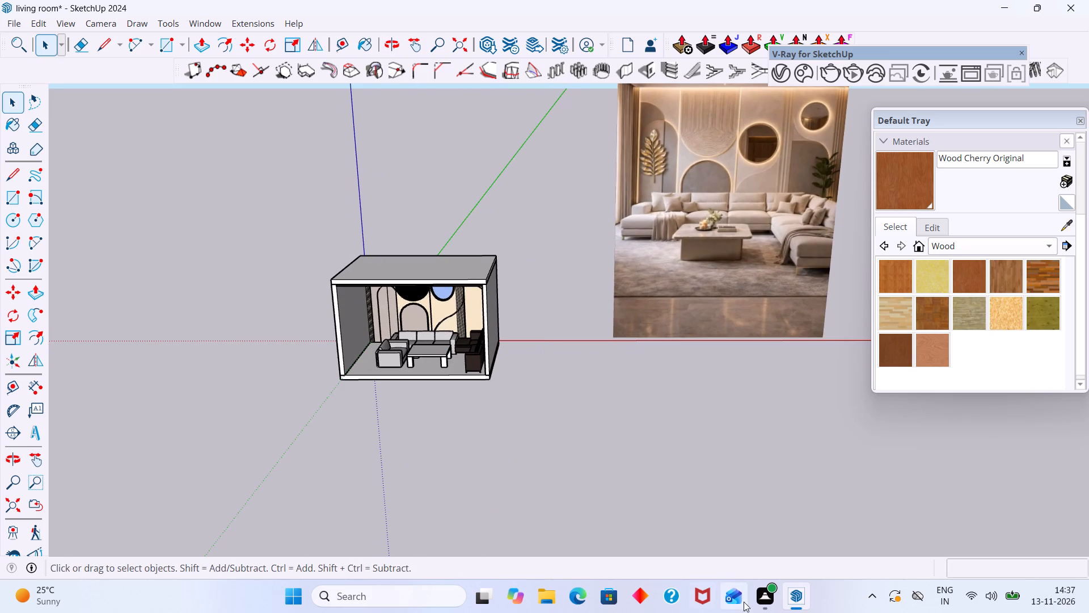
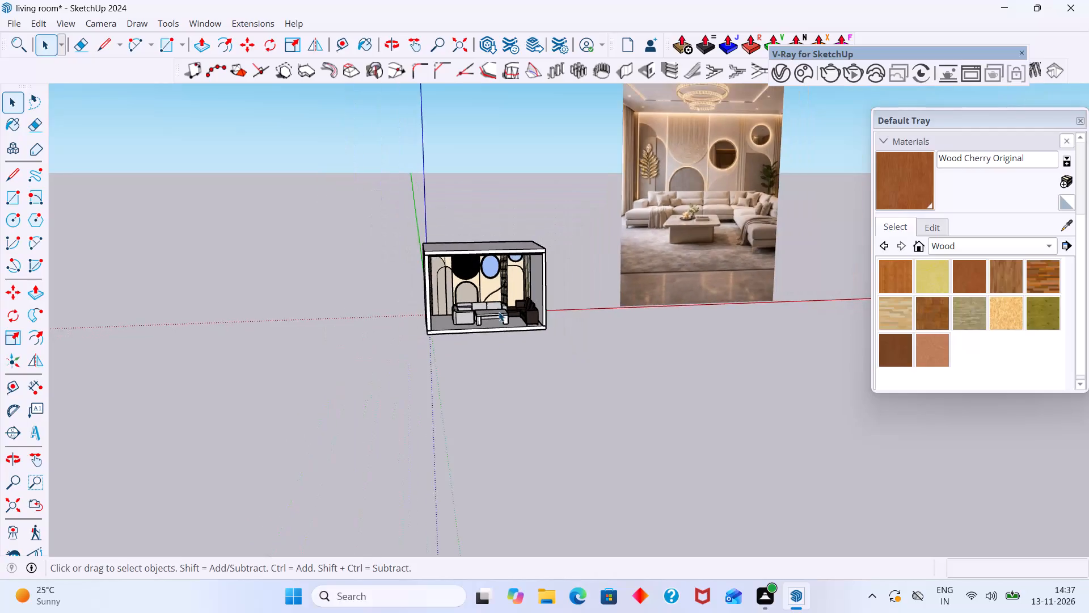
Examine the room model from the front, below and the sides beside the living room reference image.
middle_drag(499, 312, 505, 217)
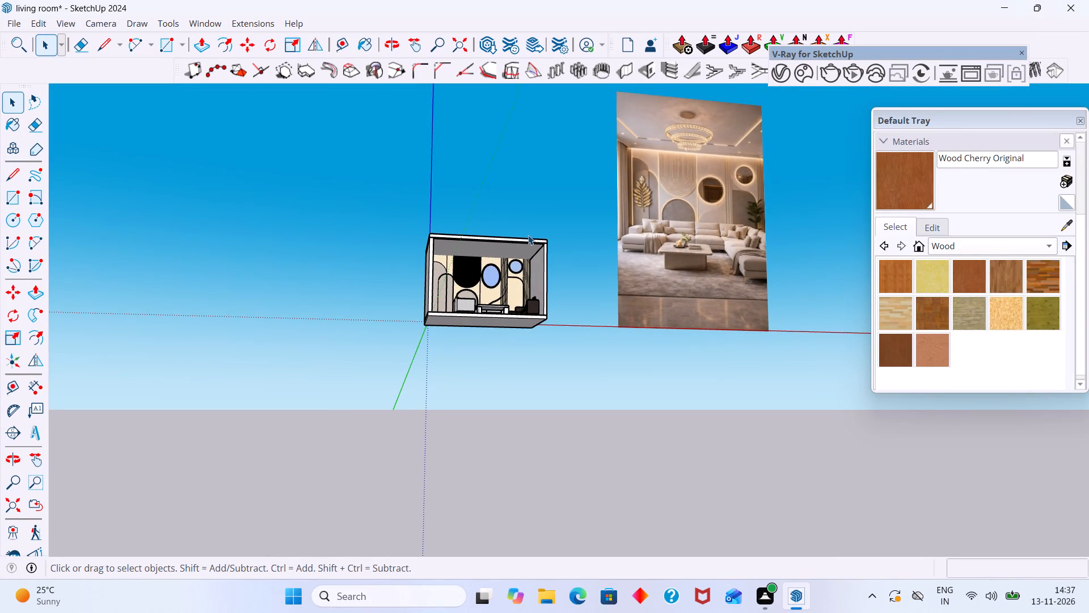
click(513, 198)
scroll(543, 234, down, 4)
middle_drag(527, 373, 516, 518)
scroll(491, 266, up, 6)
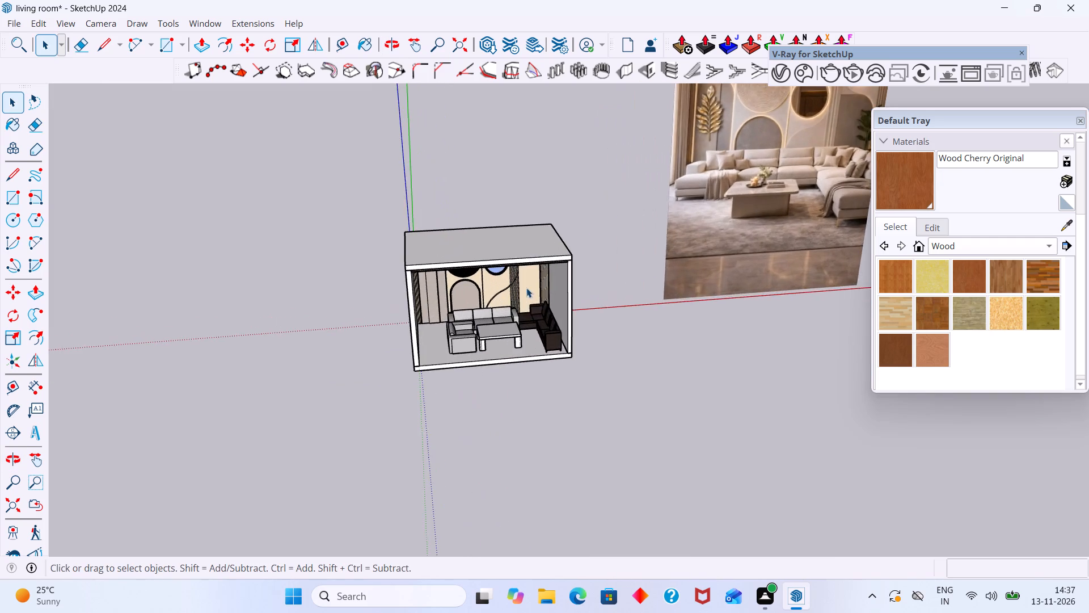
middle_drag(526, 288, 523, 135)
scroll(522, 242, up, 7)
middle_drag(544, 270, 681, 306)
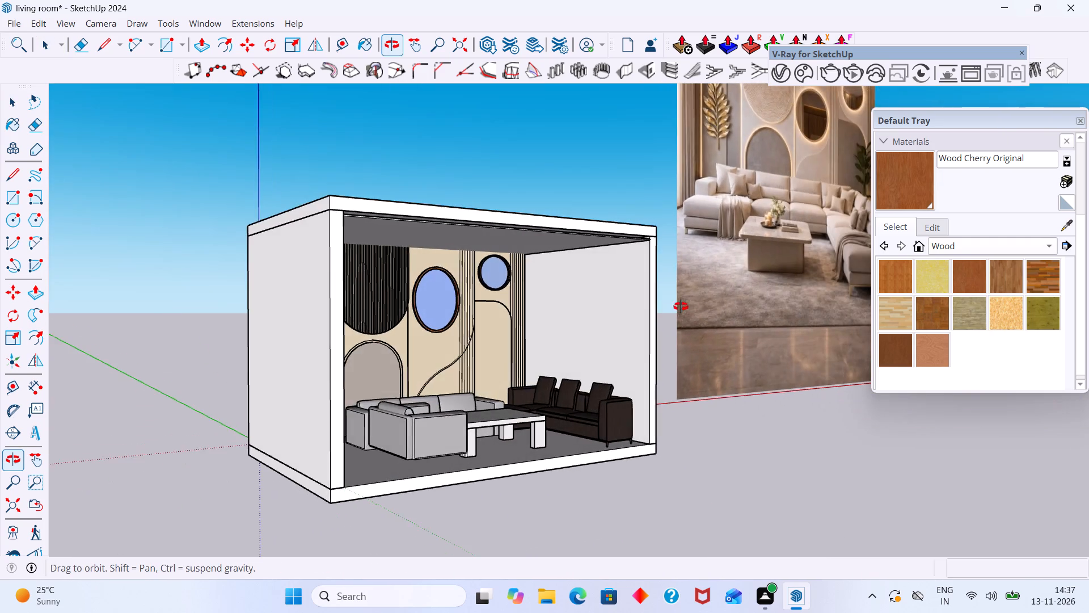
middle_drag(681, 306, 315, 342)
scroll(461, 342, down, 12)
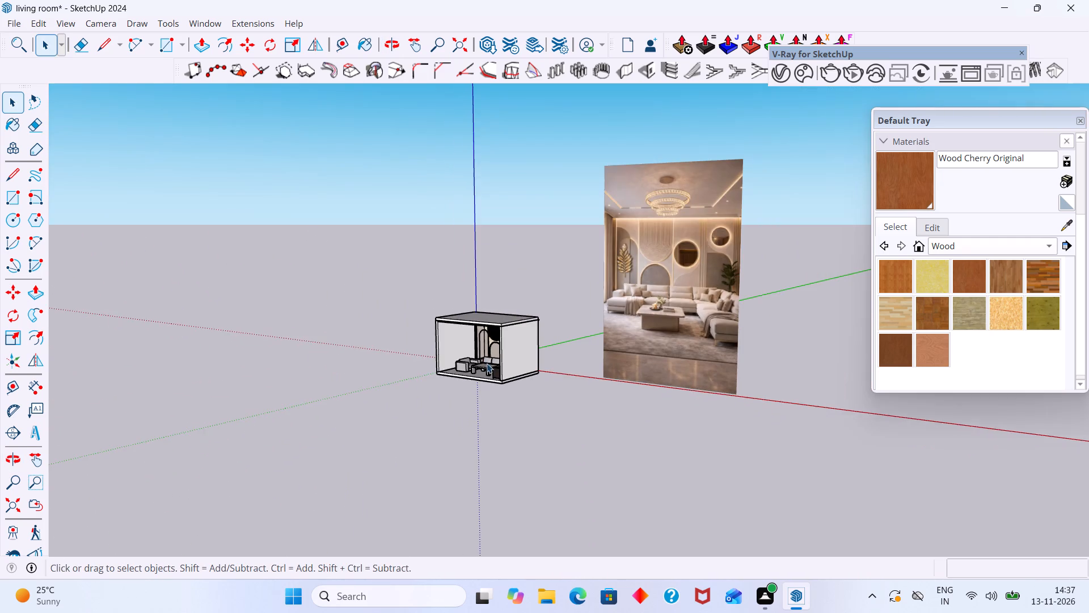
middle_drag(496, 370, 772, 347)
scroll(539, 360, up, 4)
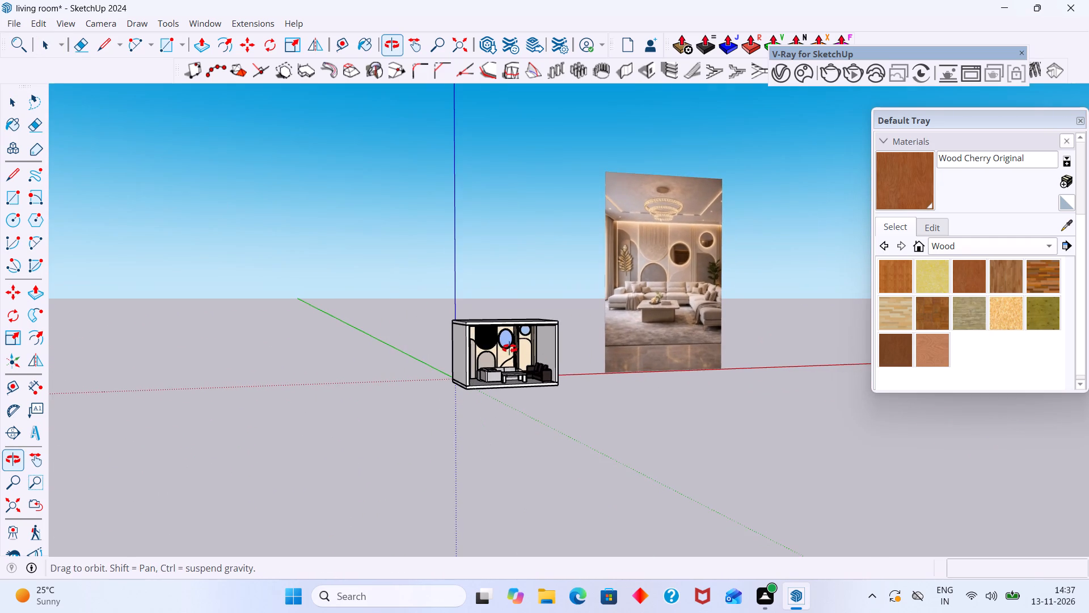
scroll(509, 349, up, 7)
scroll(520, 370, down, 2)
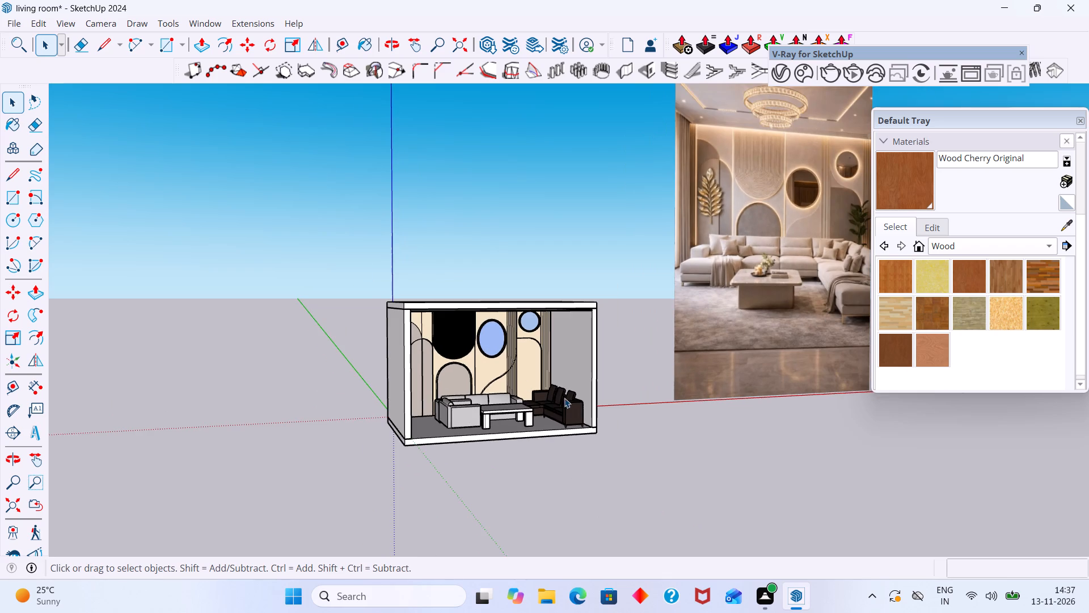
scroll(561, 398, down, 3)
shift+middle_drag(548, 360, 426, 355)
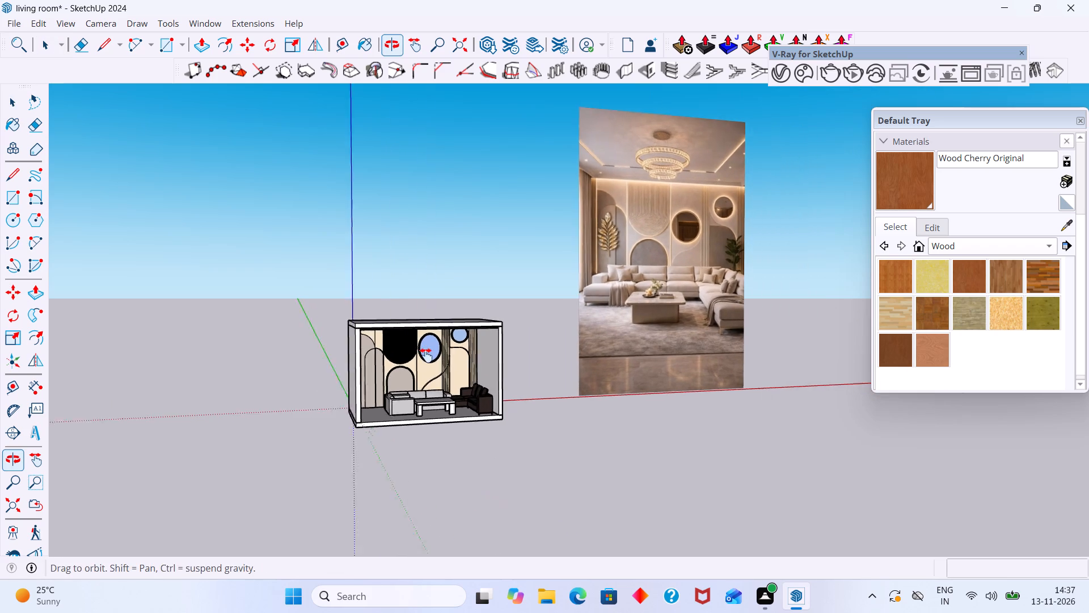
shift+middle_drag(426, 355, 425, 355)
scroll(399, 380, up, 7)
scroll(432, 415, up, 1)
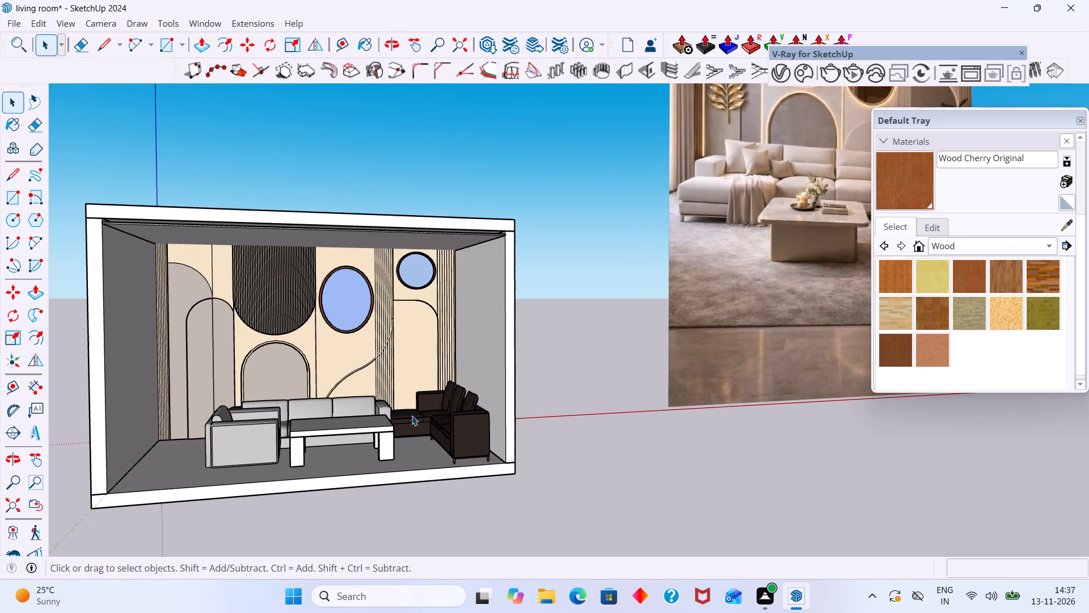
middle_drag(413, 442, 432, 541)
scroll(404, 433, up, 4)
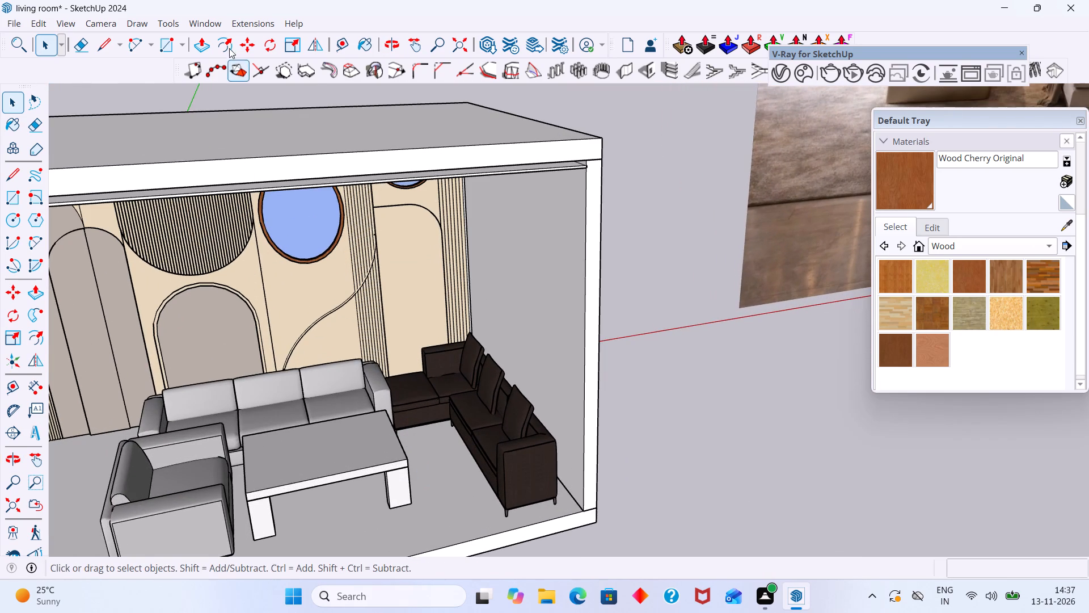
Search the 3D Warehouse for plants.
click(205, 27)
click(238, 148)
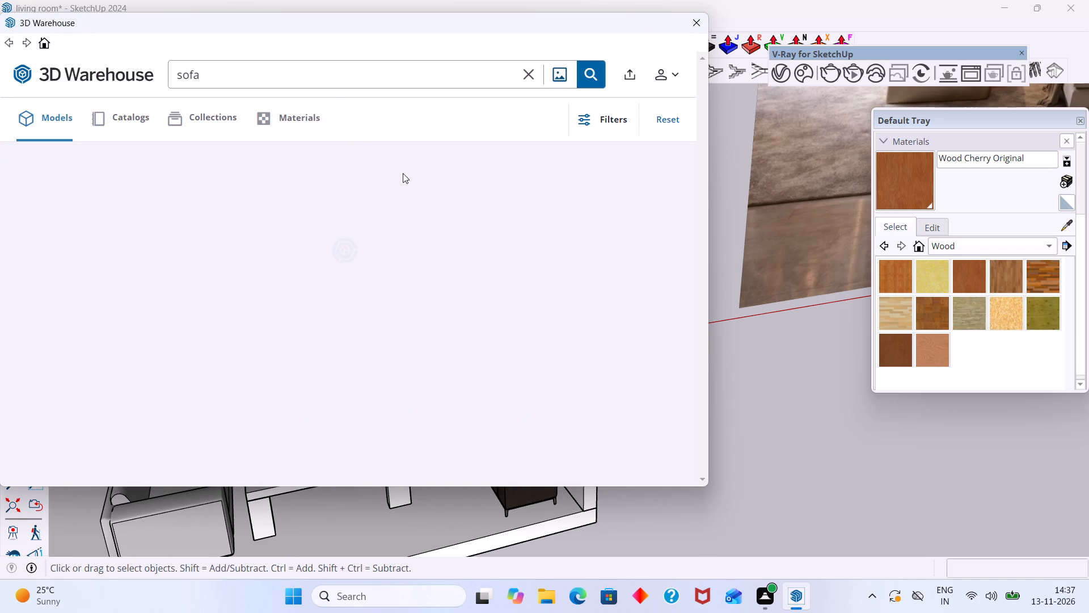
click(489, 72)
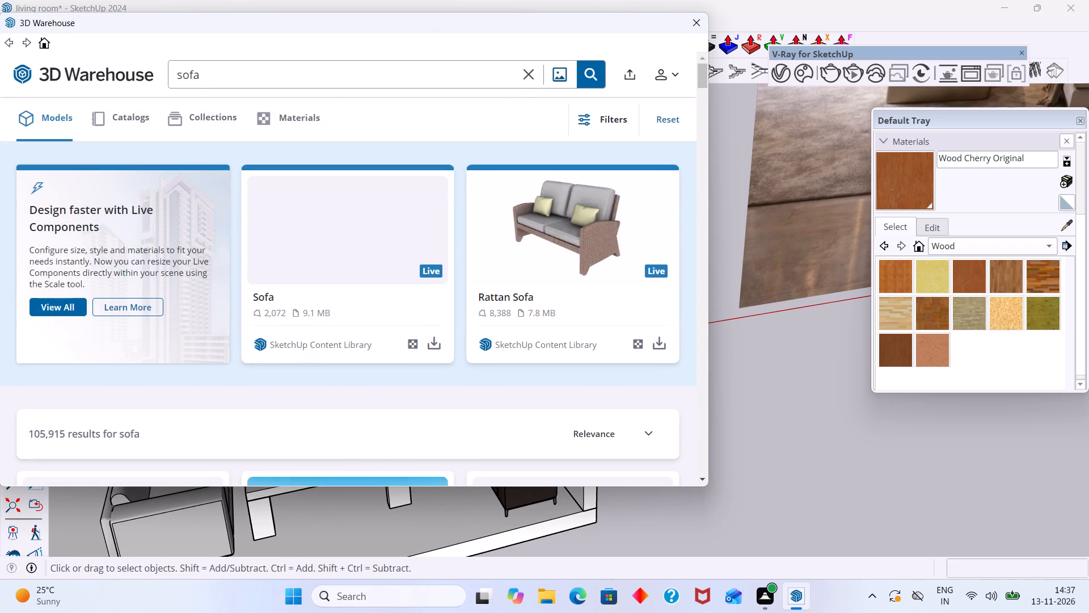
key(BackSpace)
key(BackSpace)
key(BackSpace)
key(BackSpace)
key(BackSpace)
key(BackSpace)
text(tr)
key(BackSpace)
key(BackSpace)
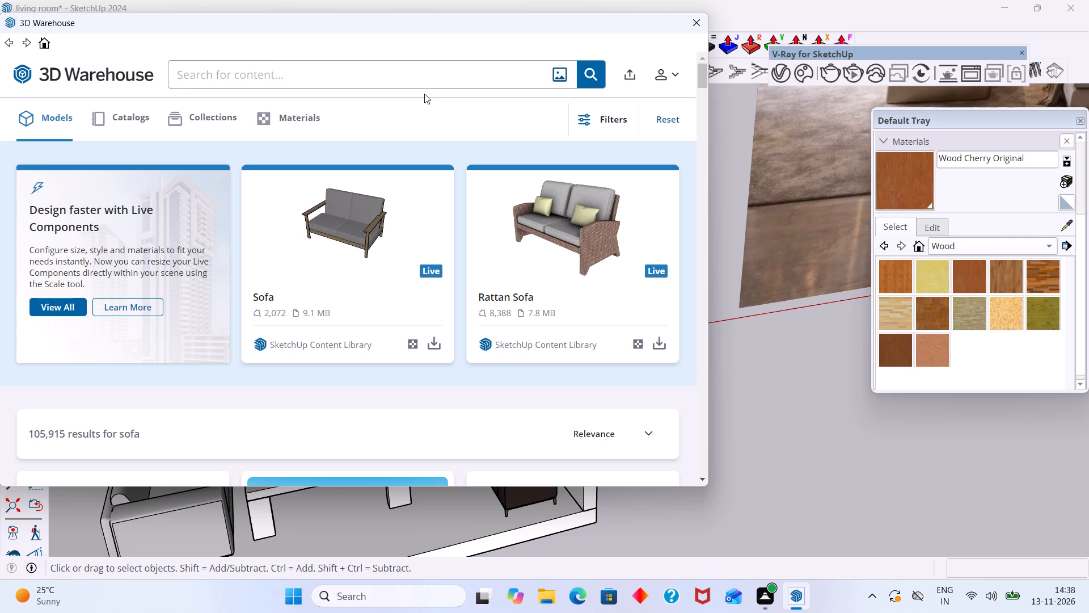
text(plants)
key(Return)
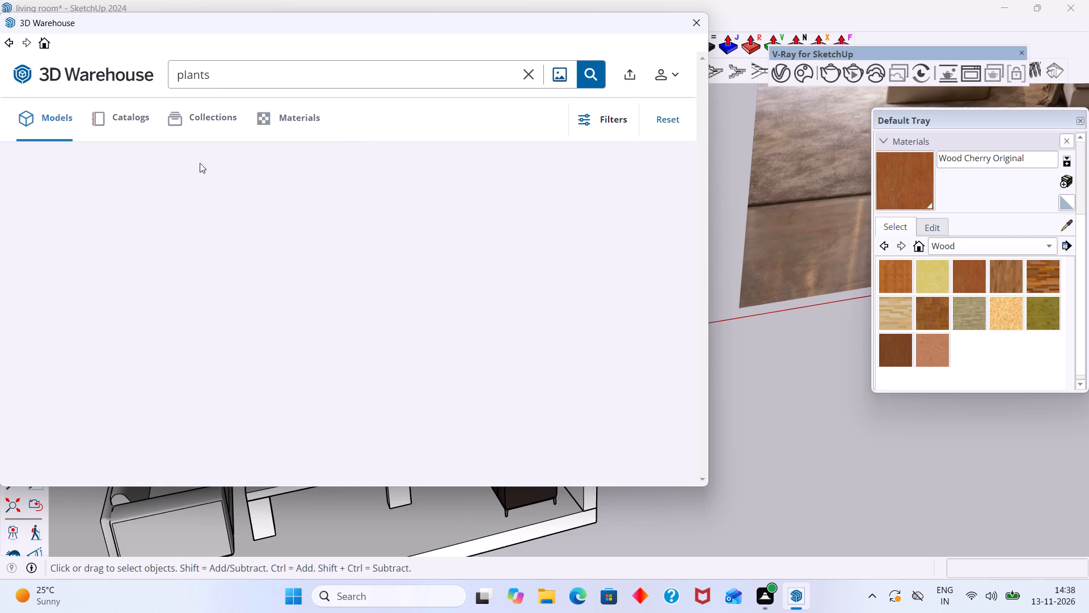
Load the 1.4 MB potted palm into the model and place it on the floor in the corner between the fluted wall panel and the dark sofa.
scroll(463, 255, down, 3)
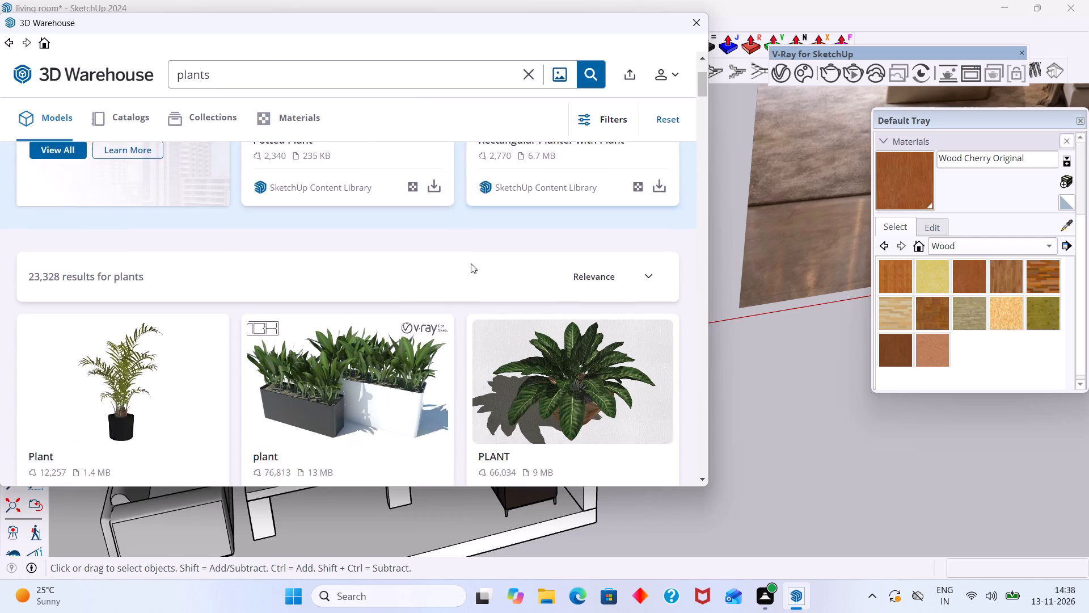
scroll(172, 364, down, 1)
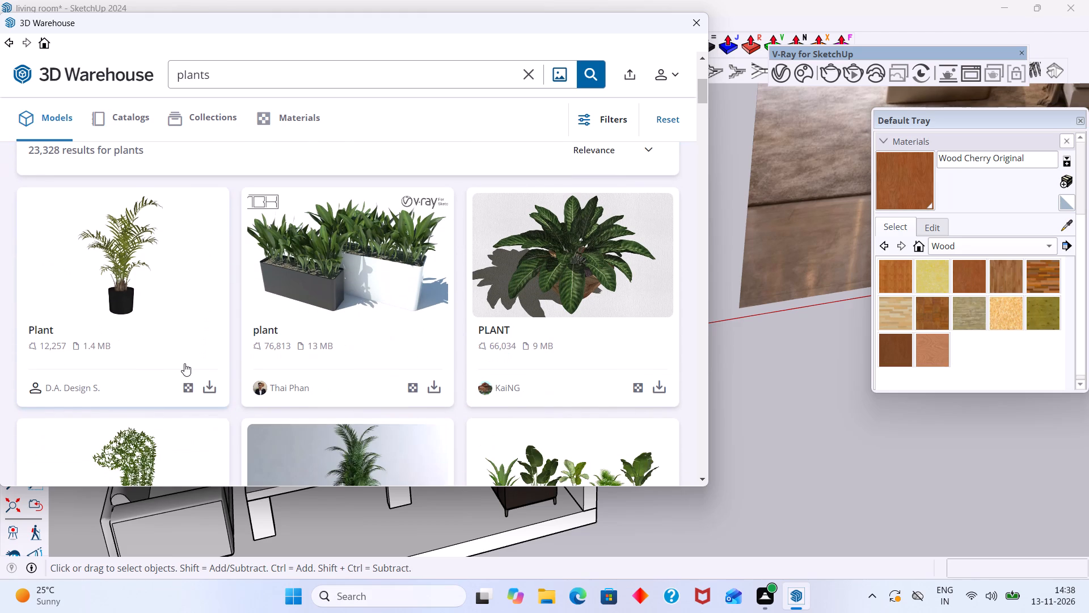
click(212, 388)
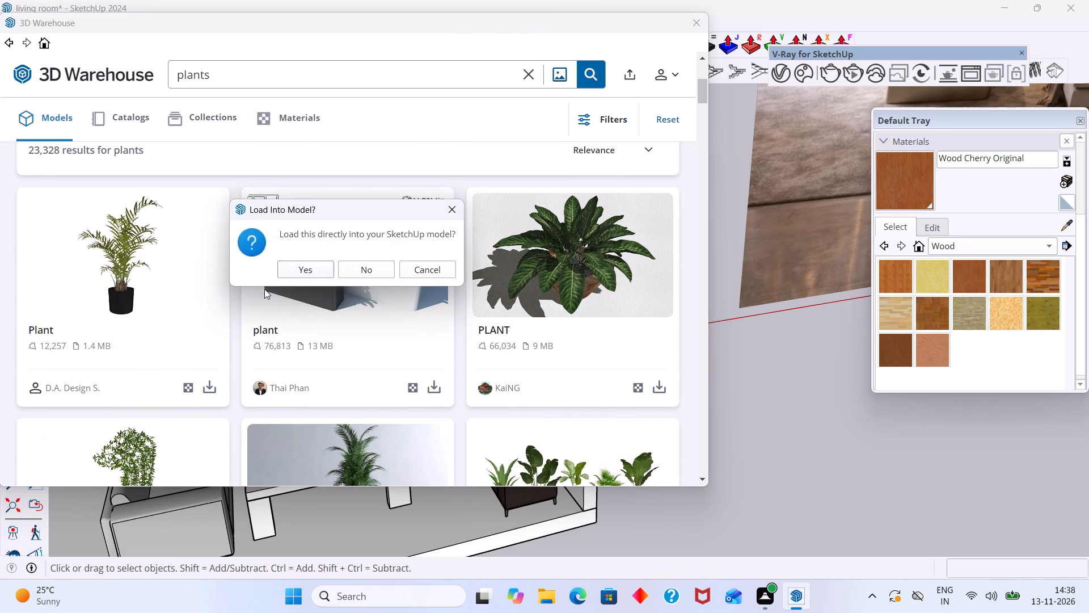
click(293, 274)
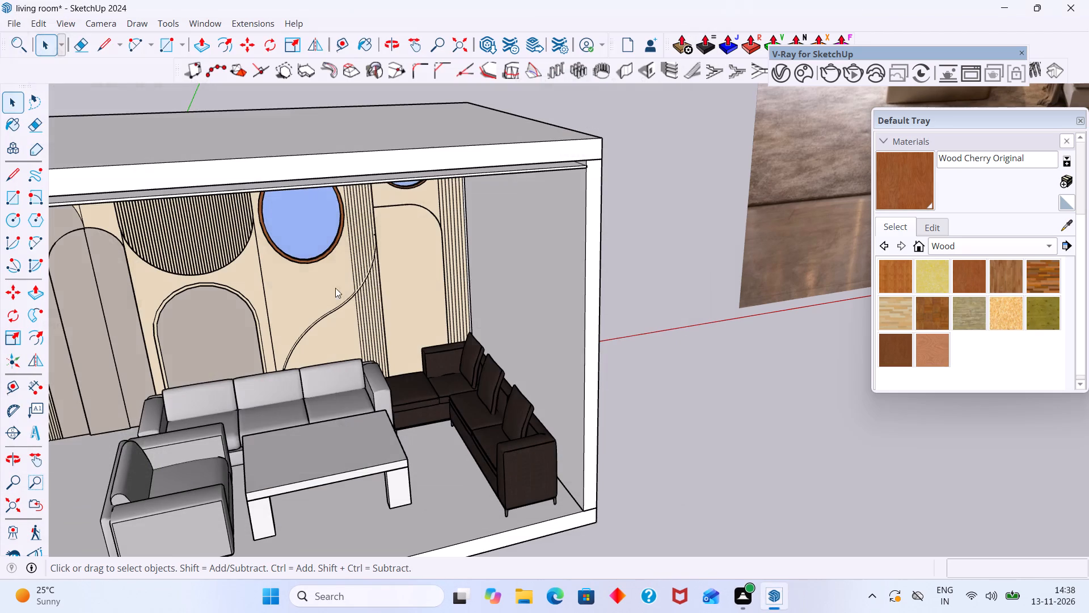
scroll(414, 377, up, 9)
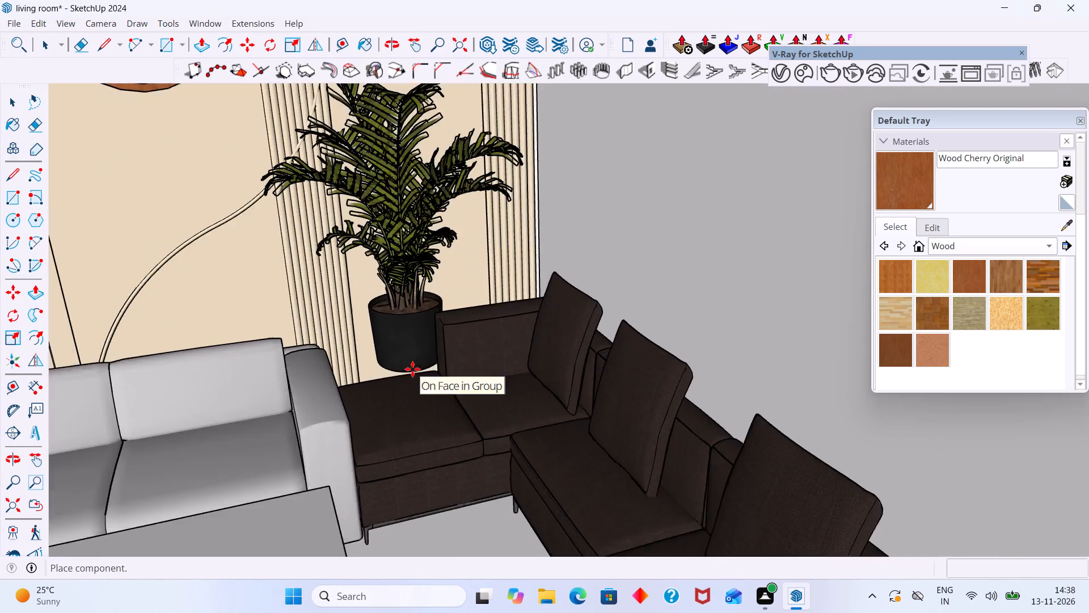
scroll(412, 369, up, 6)
middle_drag(427, 376, 708, 444)
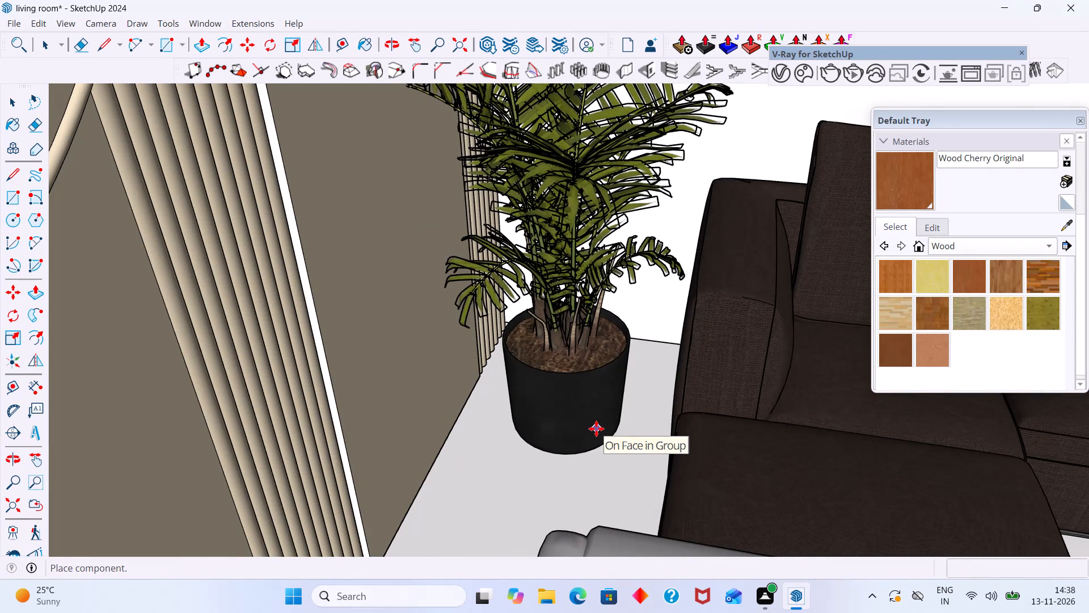
click(596, 429)
key(space)
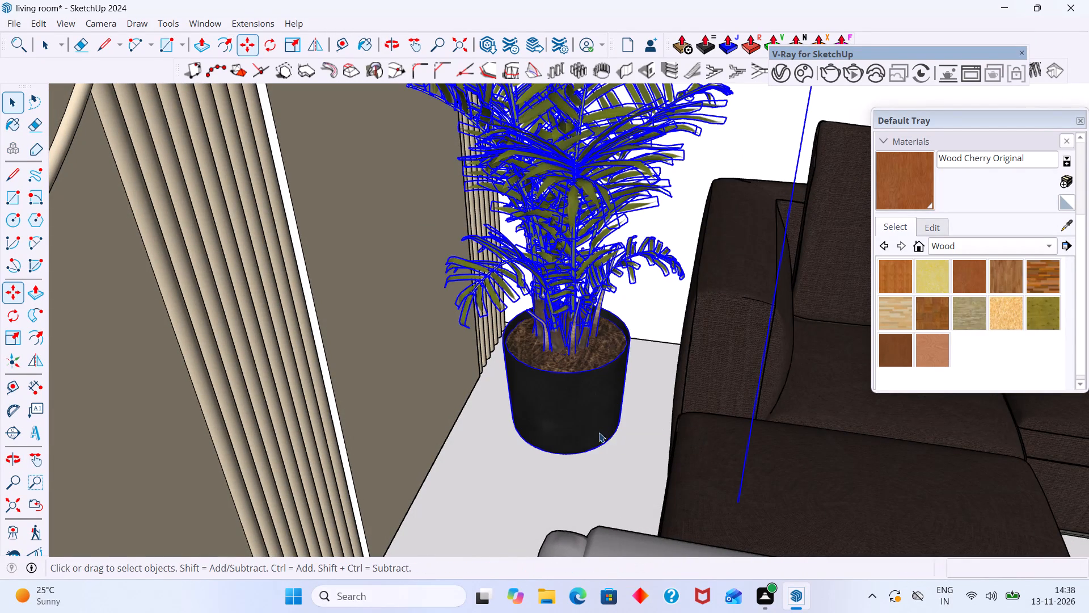
scroll(568, 442, down, 6)
click(541, 459)
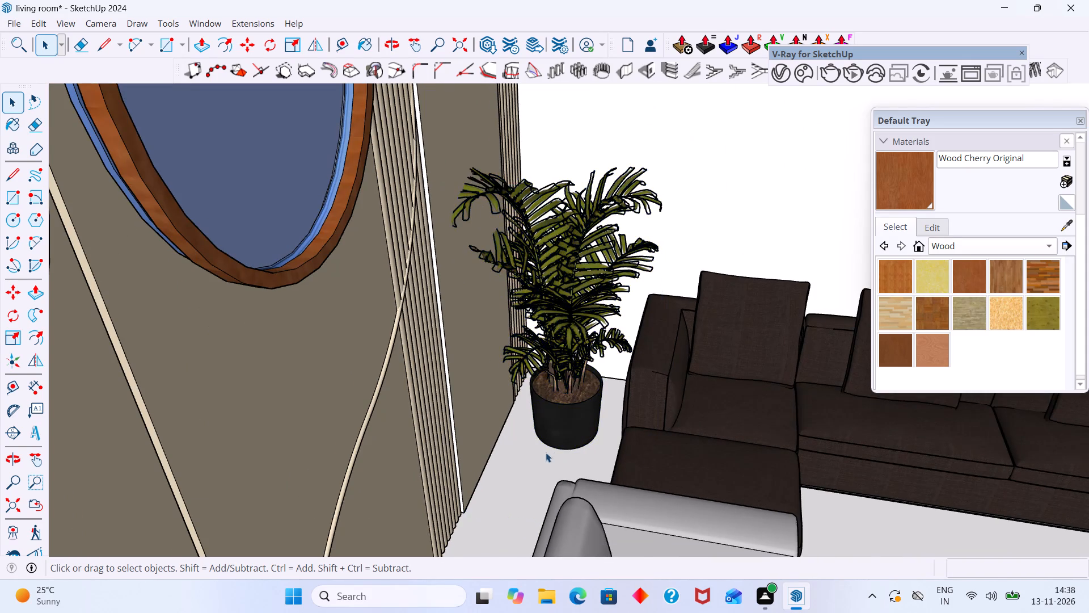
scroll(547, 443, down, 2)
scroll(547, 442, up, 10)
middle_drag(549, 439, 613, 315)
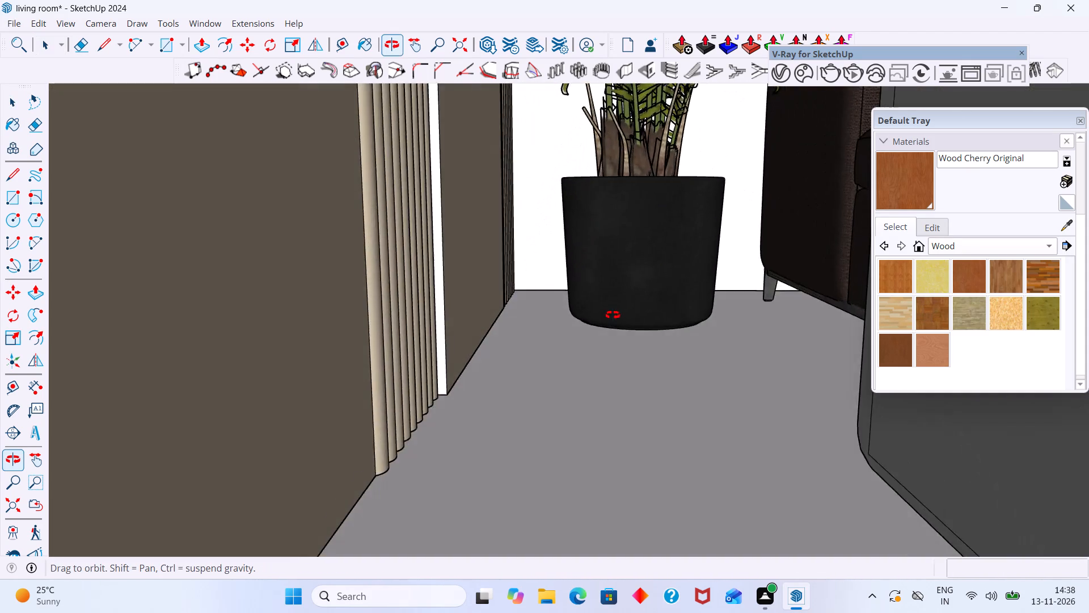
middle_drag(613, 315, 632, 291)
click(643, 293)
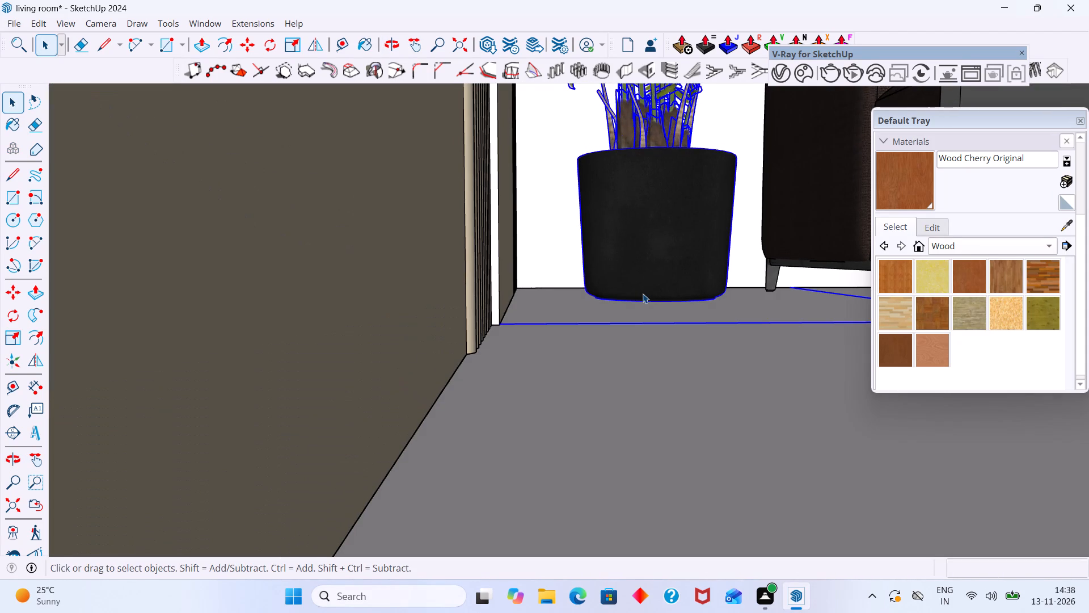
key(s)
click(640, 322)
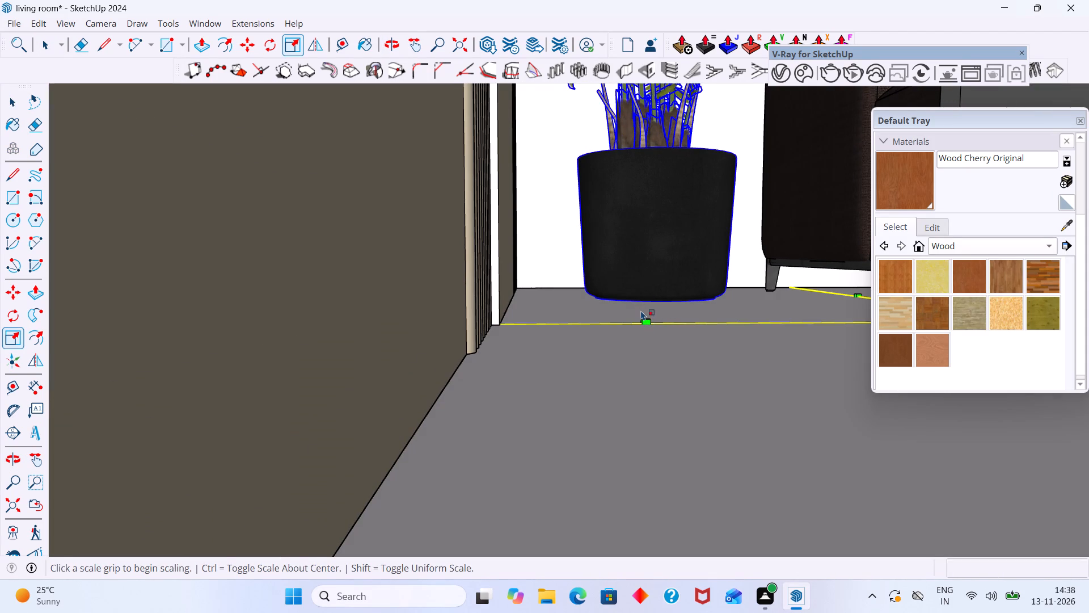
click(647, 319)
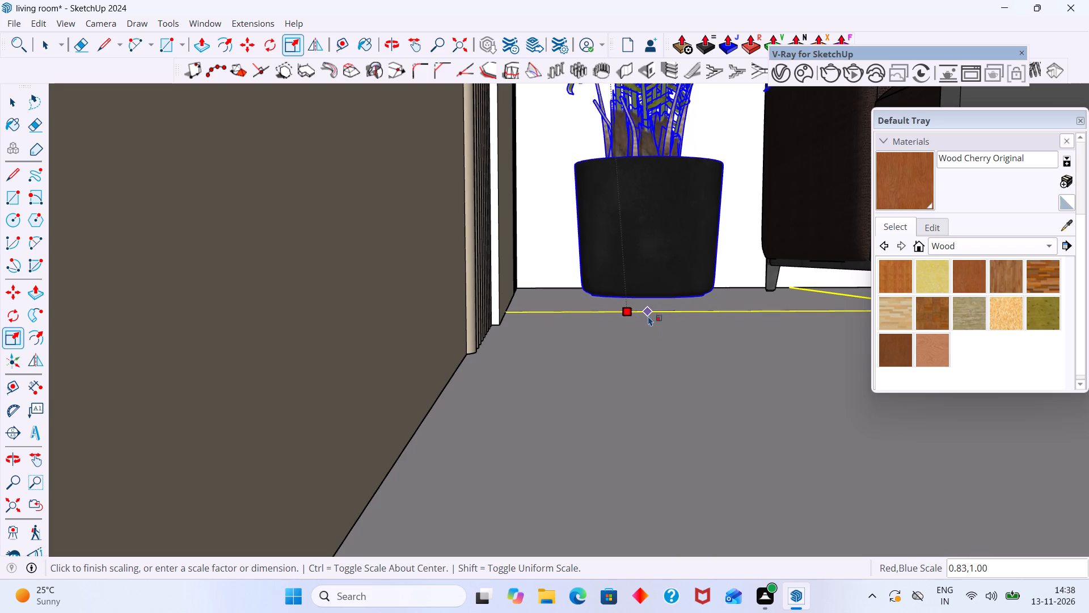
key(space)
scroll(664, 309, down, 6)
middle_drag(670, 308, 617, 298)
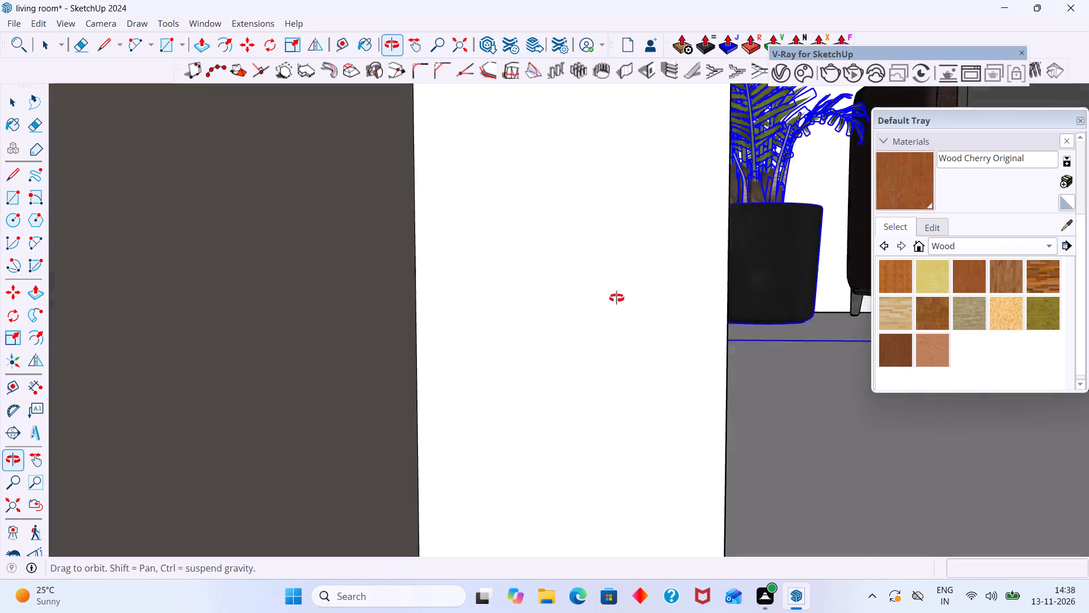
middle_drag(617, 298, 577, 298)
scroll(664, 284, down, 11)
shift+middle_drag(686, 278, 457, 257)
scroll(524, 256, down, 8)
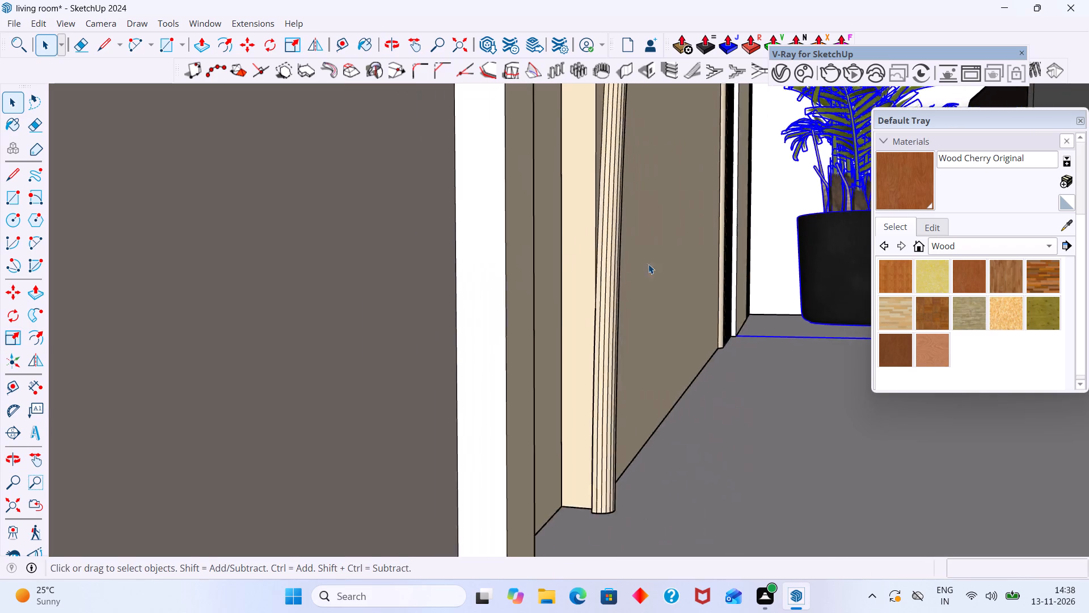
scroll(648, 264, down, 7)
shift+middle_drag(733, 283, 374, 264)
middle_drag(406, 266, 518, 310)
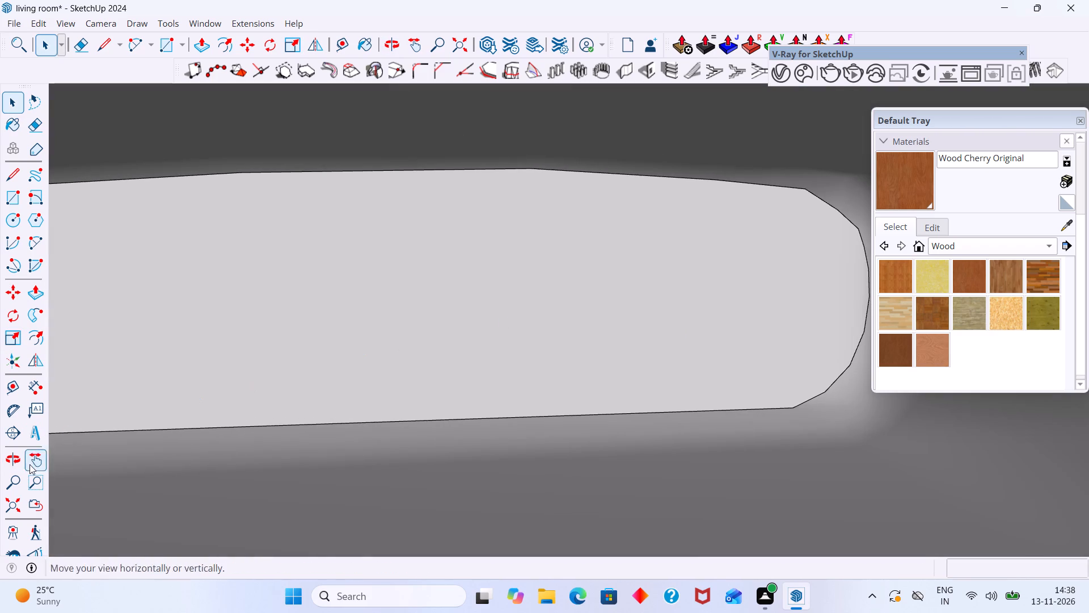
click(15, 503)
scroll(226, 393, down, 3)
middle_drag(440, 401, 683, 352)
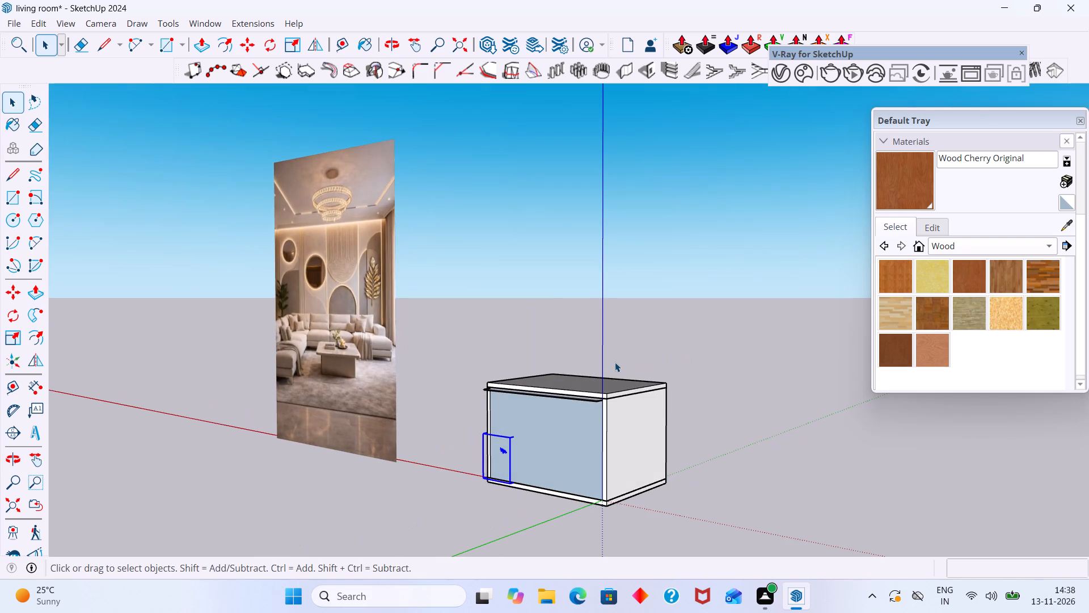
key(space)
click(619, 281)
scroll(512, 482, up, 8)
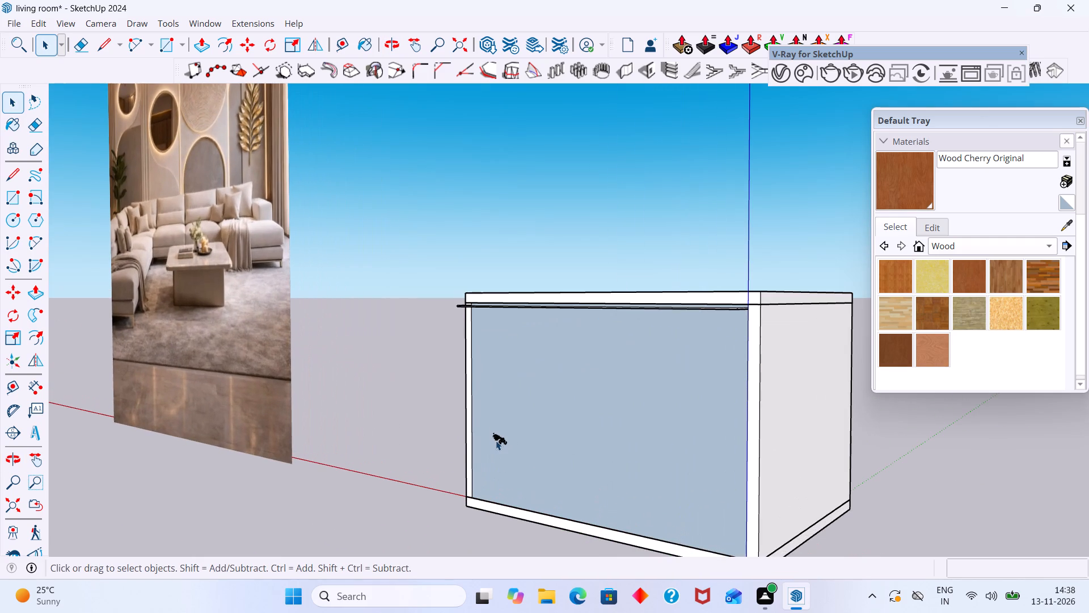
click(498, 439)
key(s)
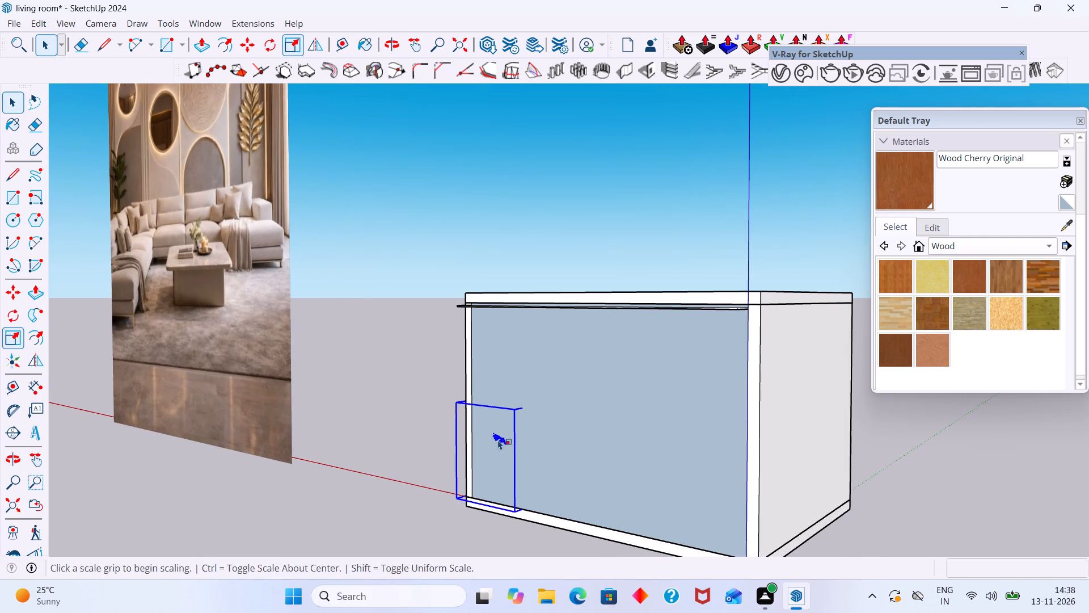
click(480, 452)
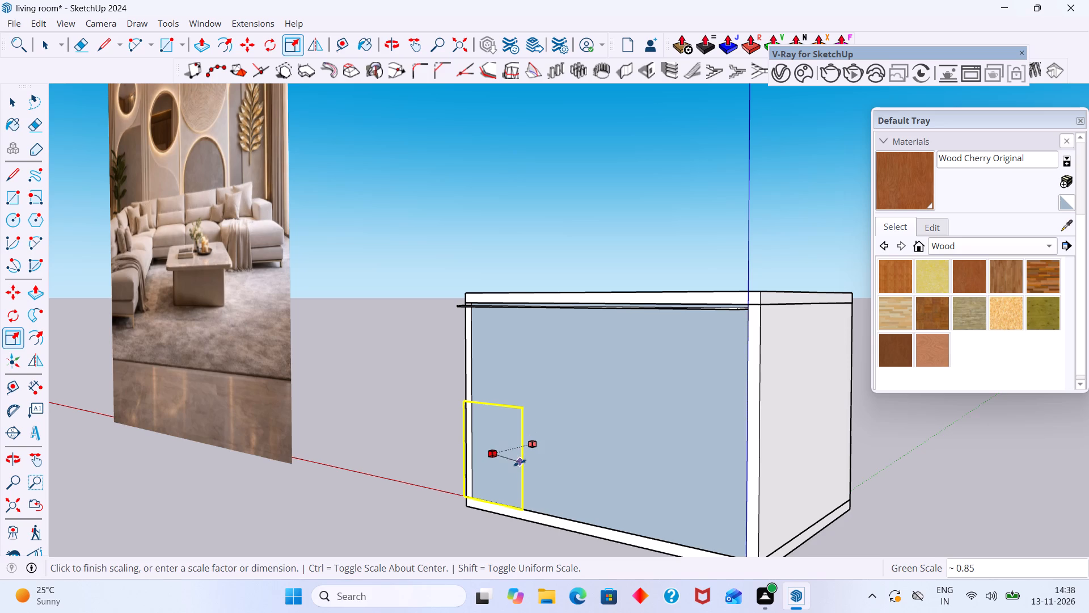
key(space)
Move the potted plant about 6 13/16" inward from the back wall so its bounding box no longer projects beyond the room.
key(m)
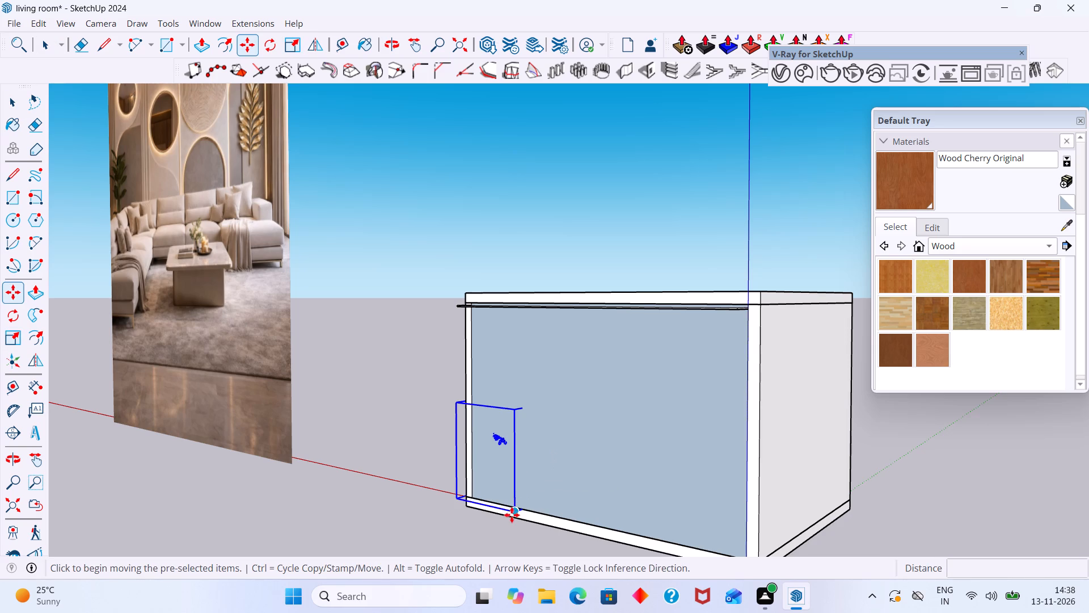
click(512, 510)
click(517, 506)
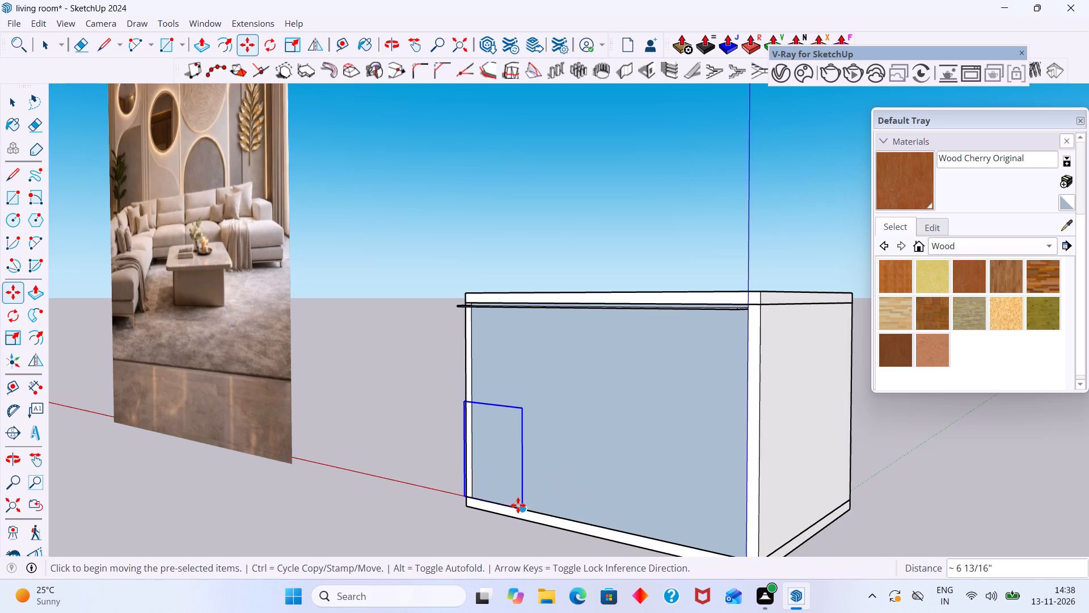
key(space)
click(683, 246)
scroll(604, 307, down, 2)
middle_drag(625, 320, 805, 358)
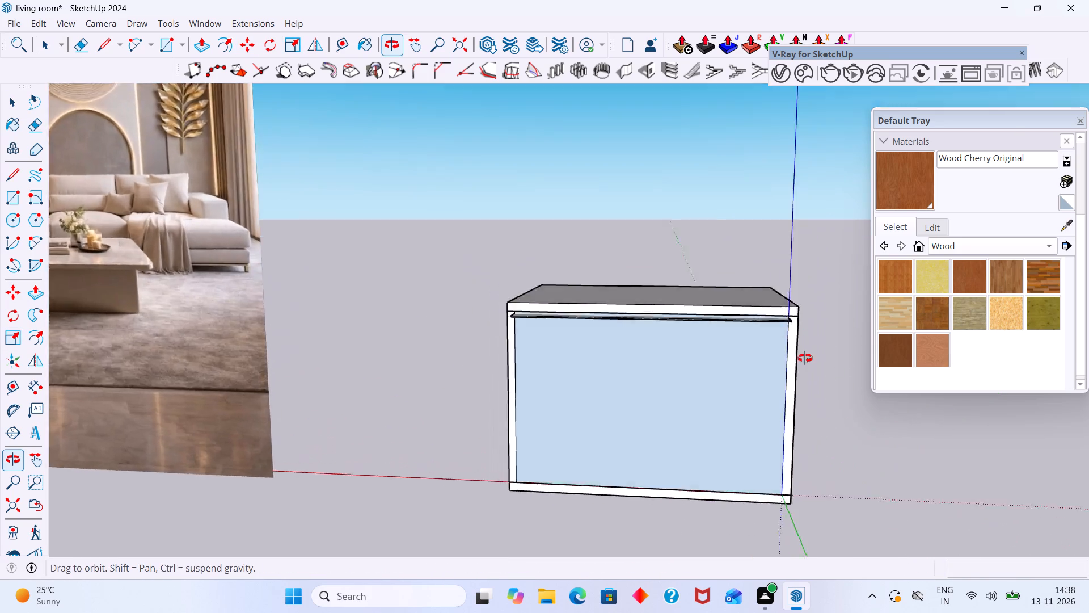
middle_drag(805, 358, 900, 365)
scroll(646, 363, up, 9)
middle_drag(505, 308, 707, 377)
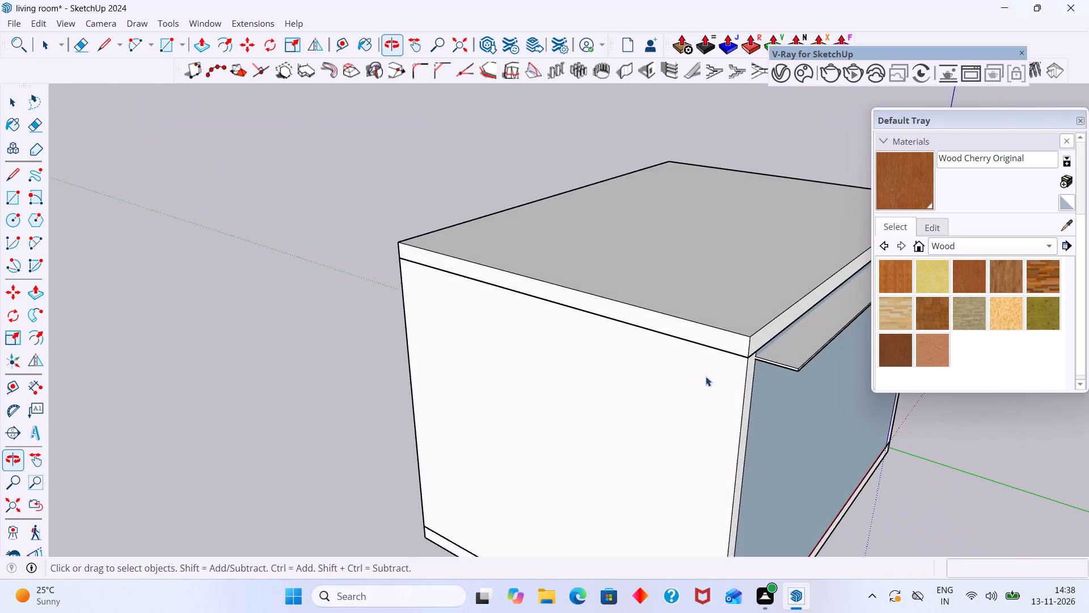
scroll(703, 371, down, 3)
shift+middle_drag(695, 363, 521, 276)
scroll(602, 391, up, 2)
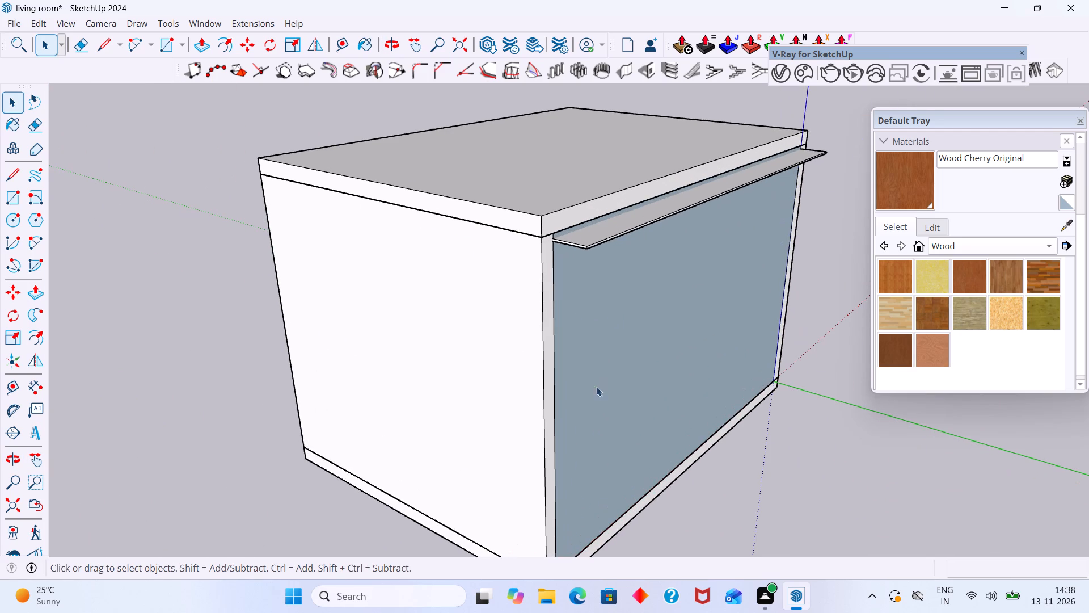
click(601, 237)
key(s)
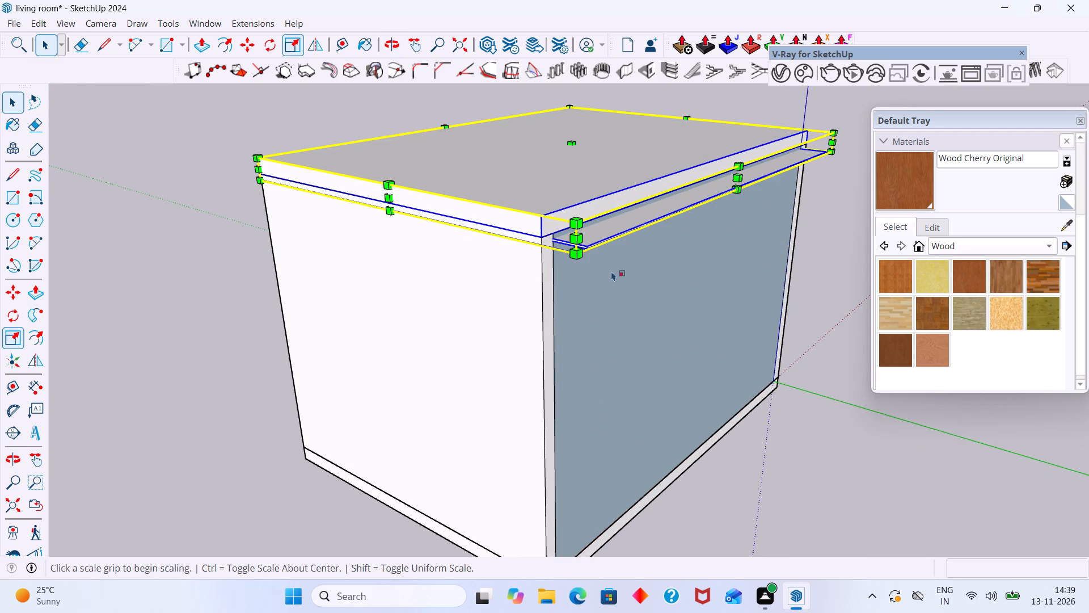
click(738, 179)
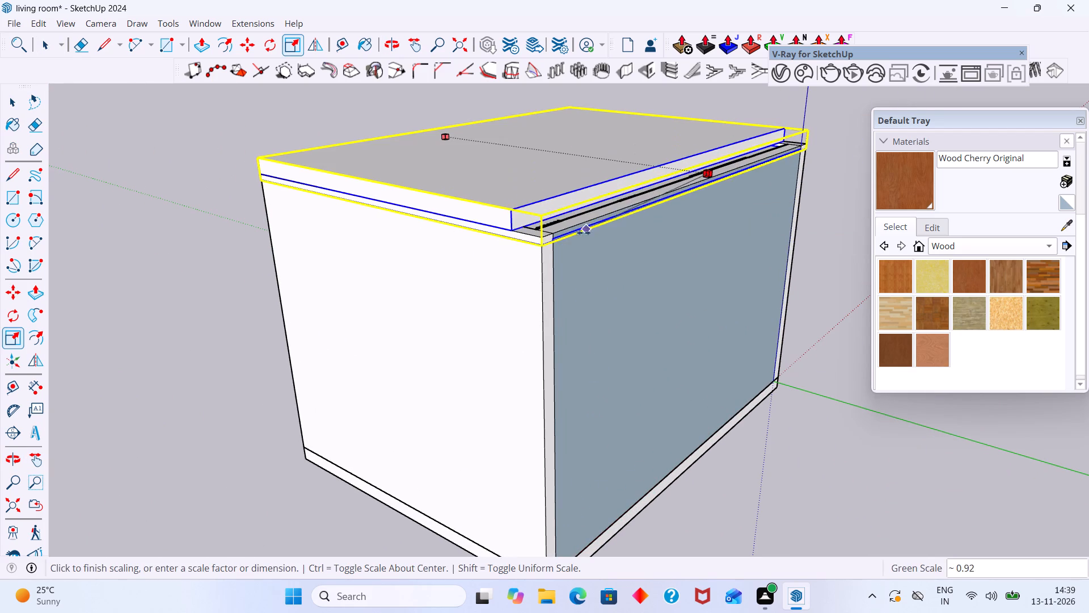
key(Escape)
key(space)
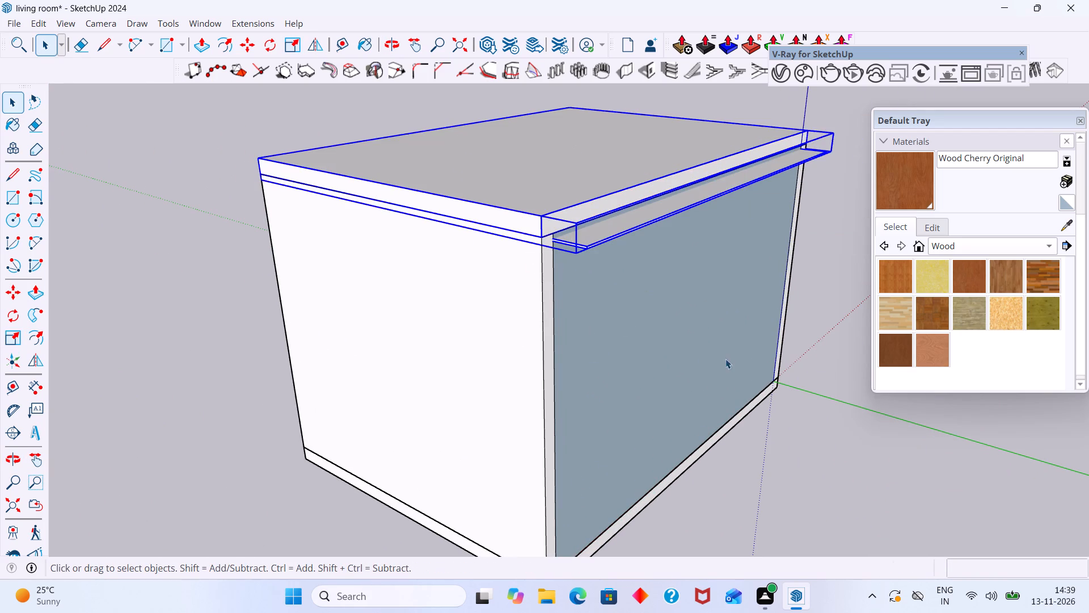
Inside the ceiling group, scale the overhanging ceiling panel to about 0.92 along green so it meets the back wall's outer corner.
click(822, 496)
double_click(602, 233)
click(605, 237)
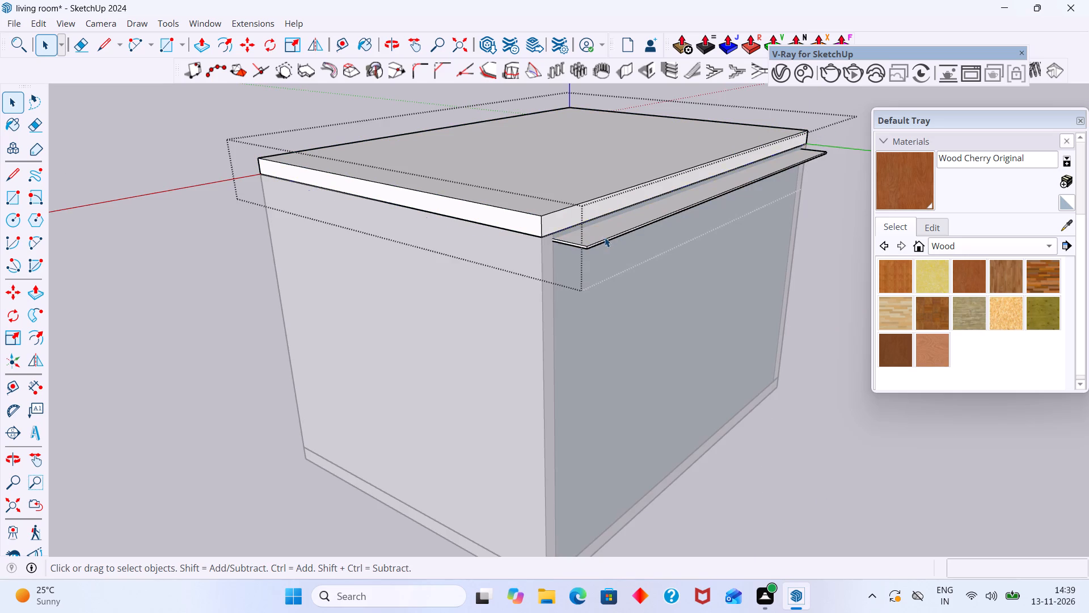
key(s)
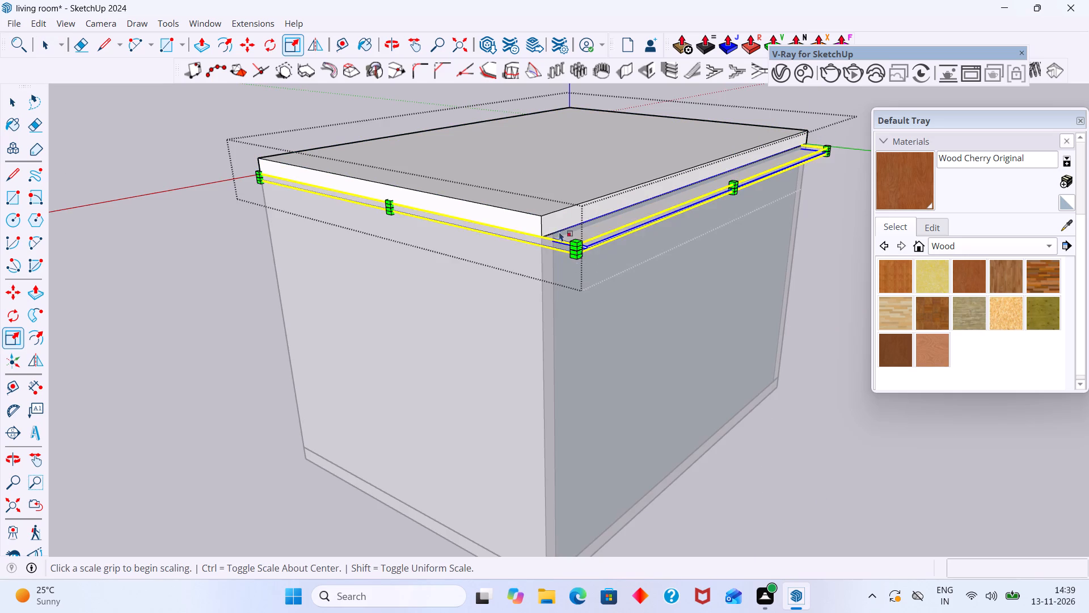
scroll(559, 232, up, 17)
scroll(665, 252, up, 3)
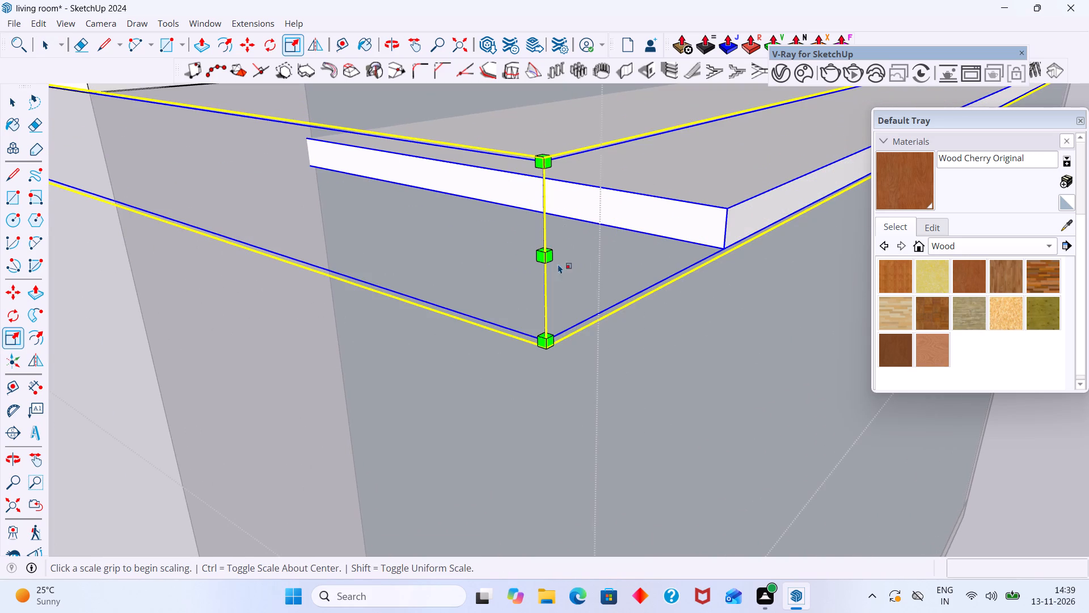
click(544, 257)
scroll(318, 161, down, 6)
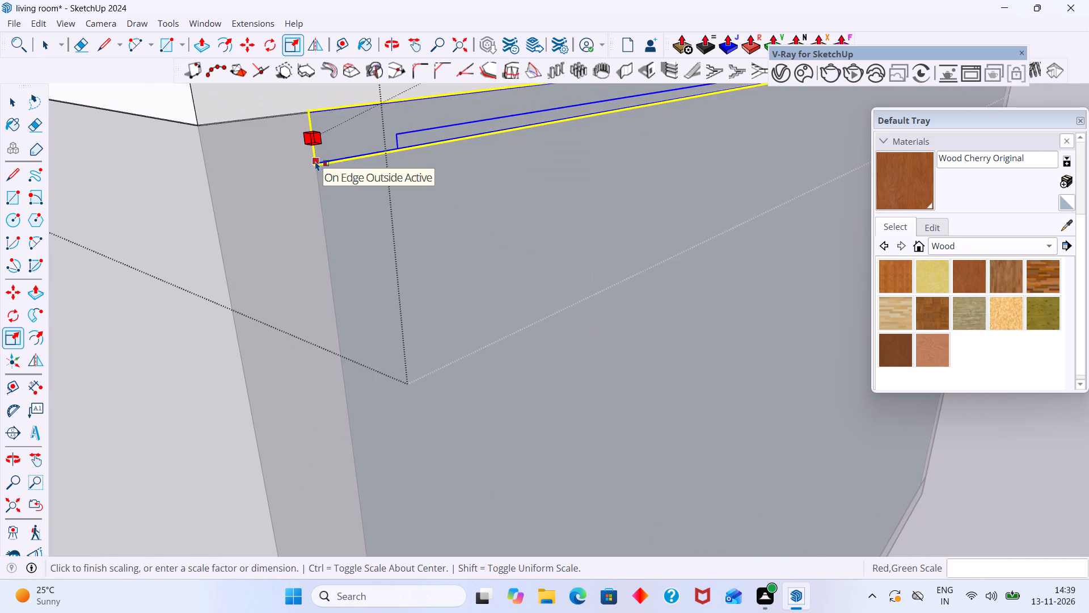
click(198, 125)
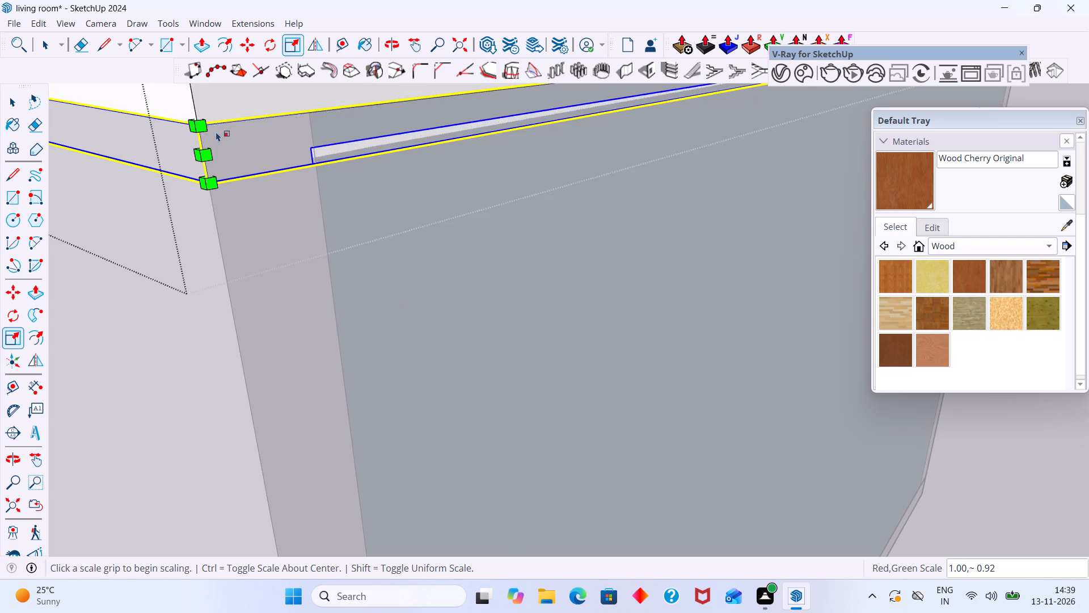
scroll(244, 152, down, 20)
scroll(244, 152, down, 1)
key(space)
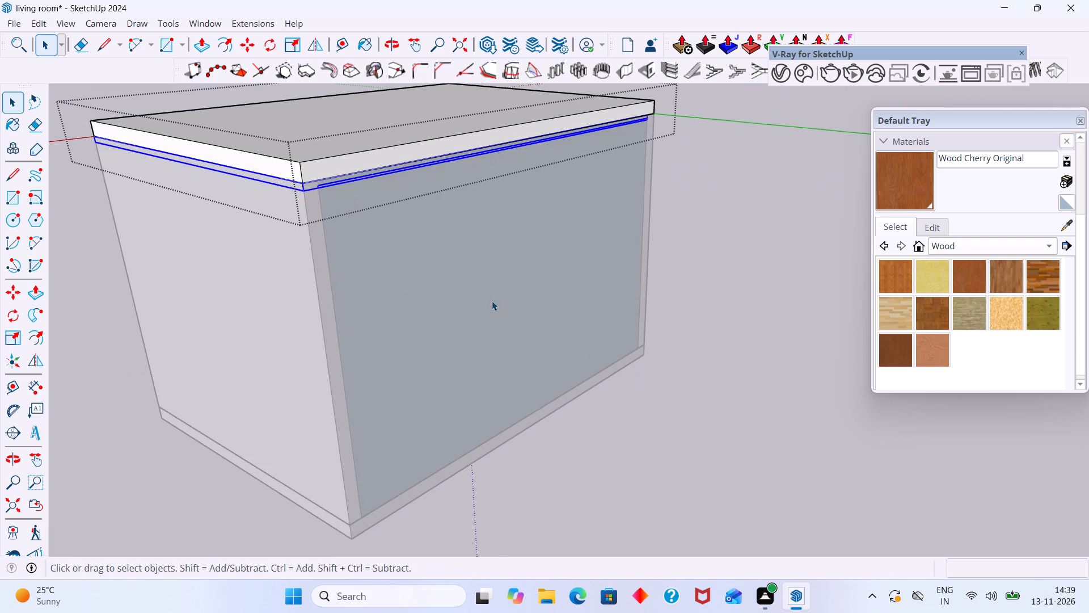
click(691, 434)
Select the whole white roof slab inside the ceiling group and remove it from above the ceiling panel.
scroll(314, 167, up, 10)
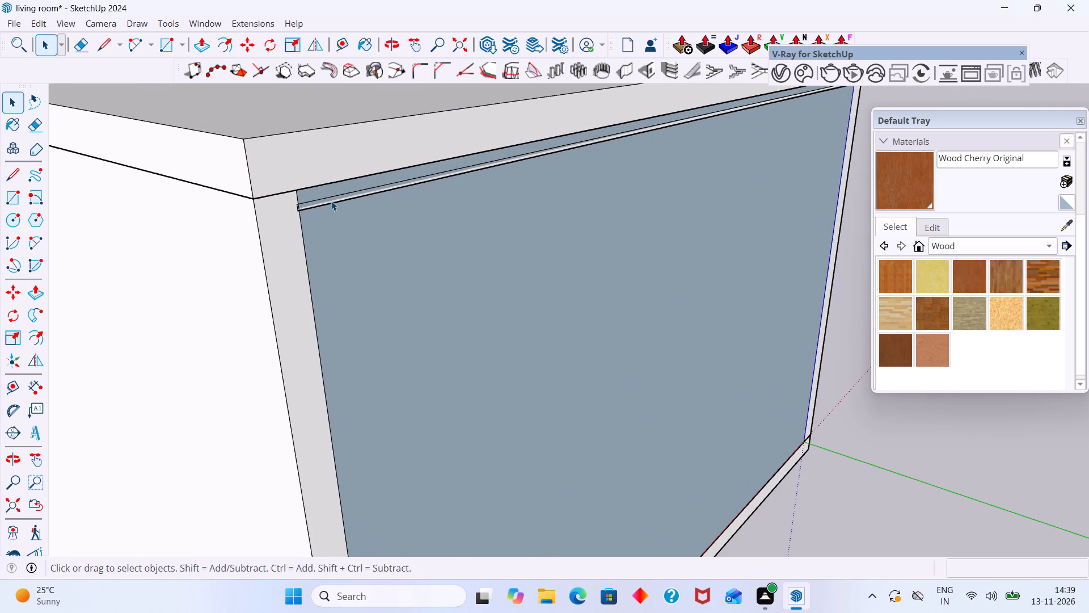
click(331, 201)
scroll(331, 201, down, 14)
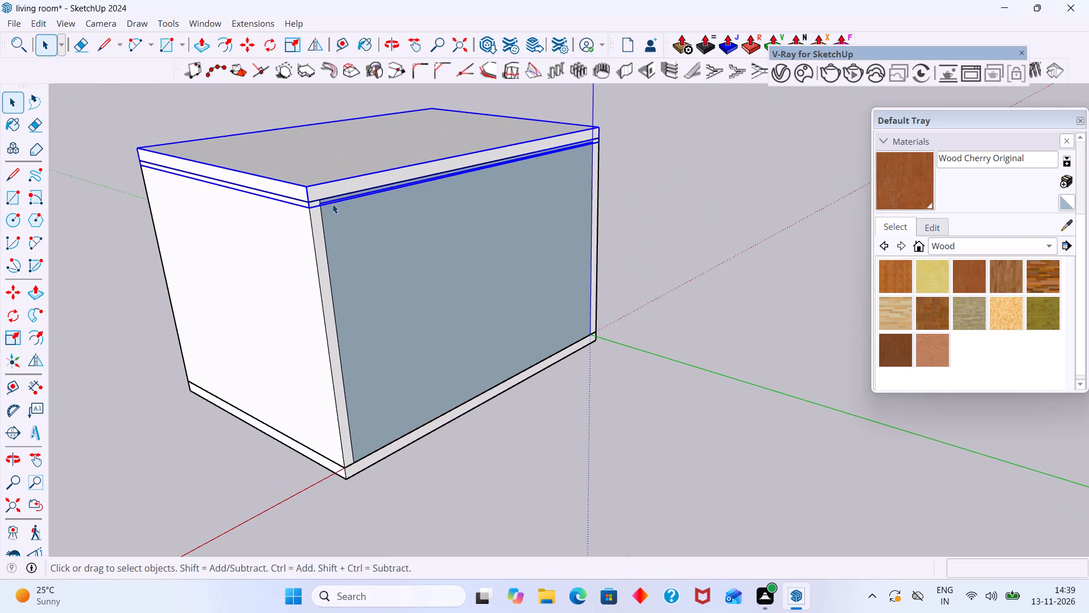
click(662, 189)
click(468, 148)
double_click(467, 148)
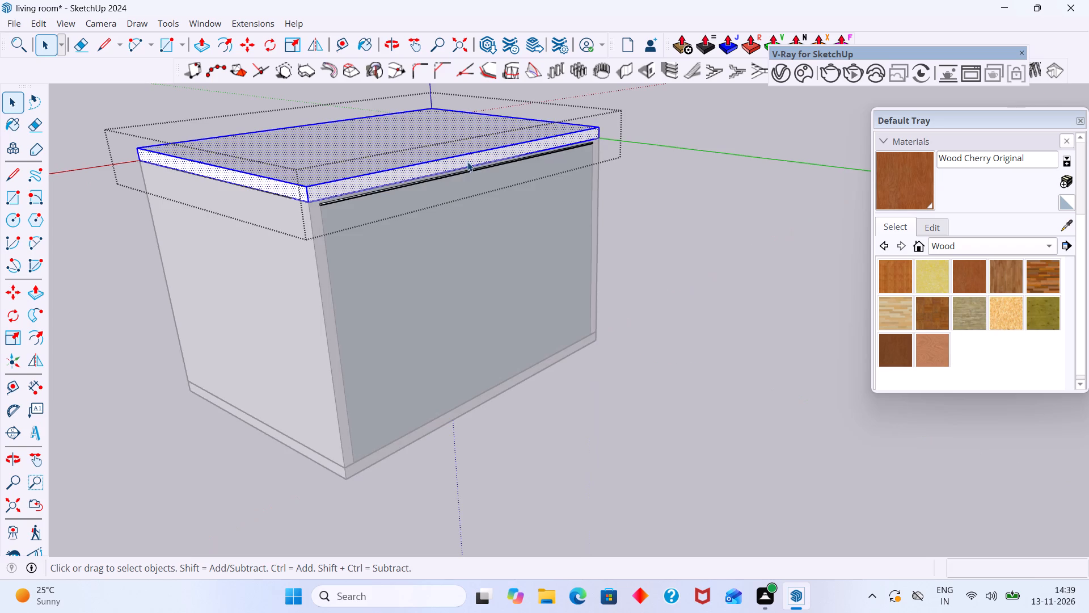
right_click(465, 156)
click(513, 193)
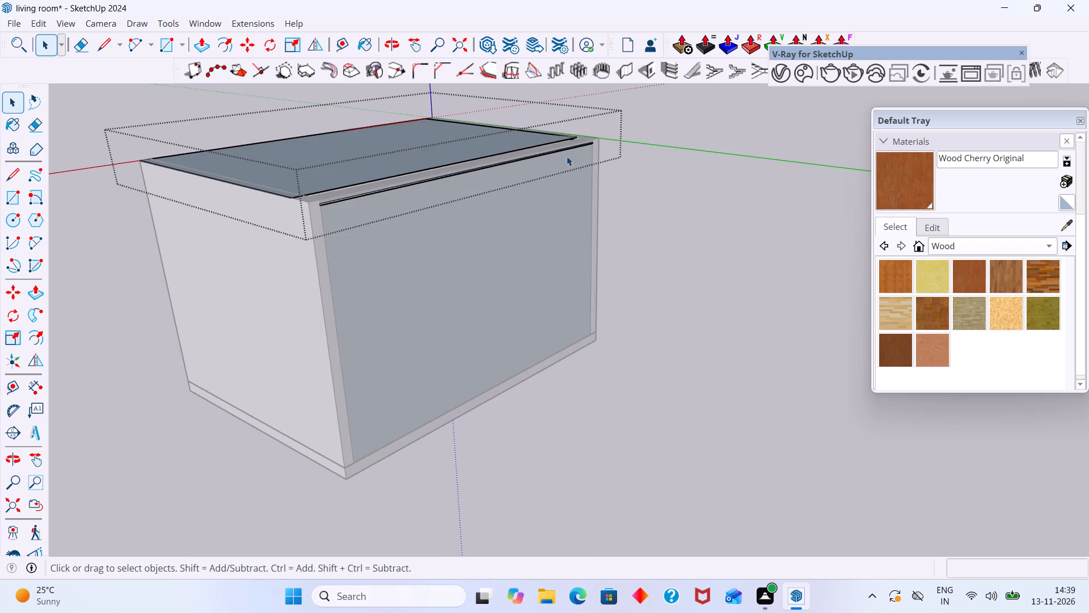
Reverse the blue-grey top face of the ceiling panel inside its nested group.
middle_drag(569, 157, 766, 198)
click(619, 165)
scroll(547, 184, down, 3)
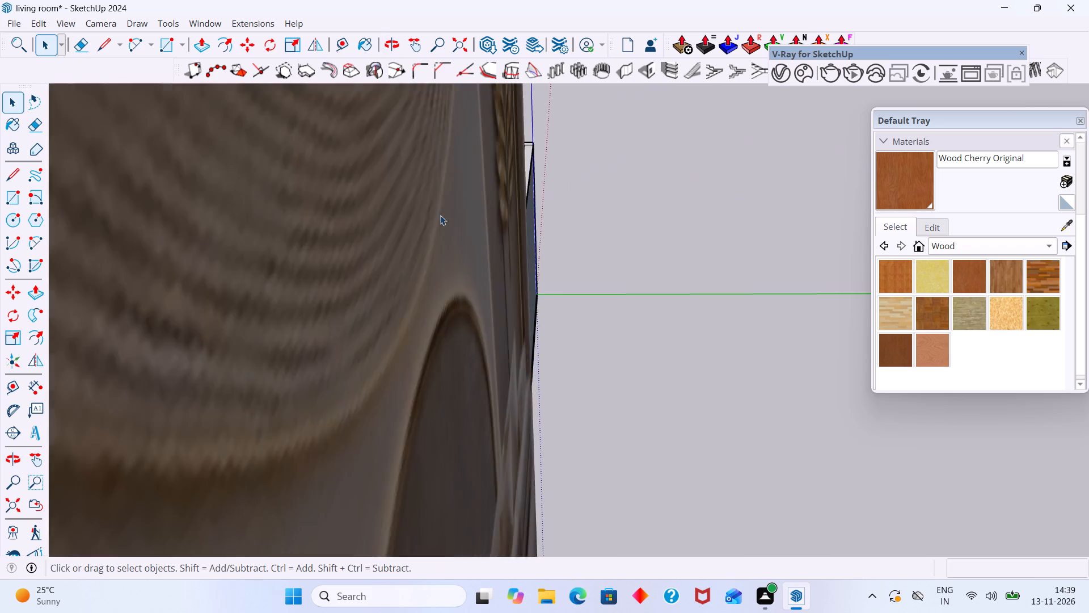
middle_drag(440, 215, 680, 191)
scroll(458, 205, down, 20)
scroll(458, 205, down, 6)
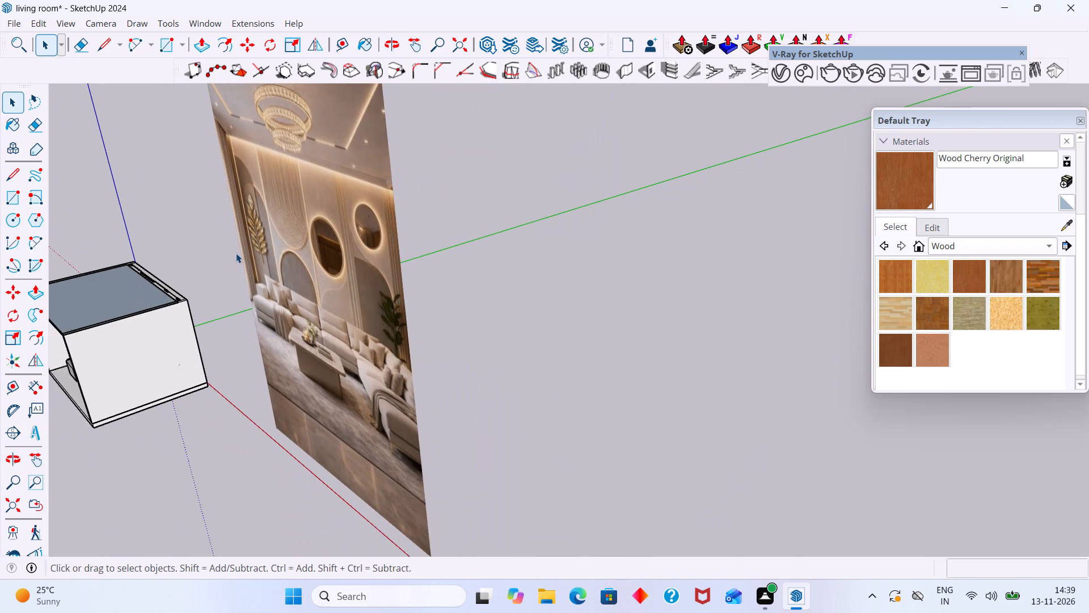
scroll(236, 249, down, 1)
middle_drag(234, 246, 448, 212)
scroll(204, 290, up, 3)
middle_drag(269, 295, 307, 292)
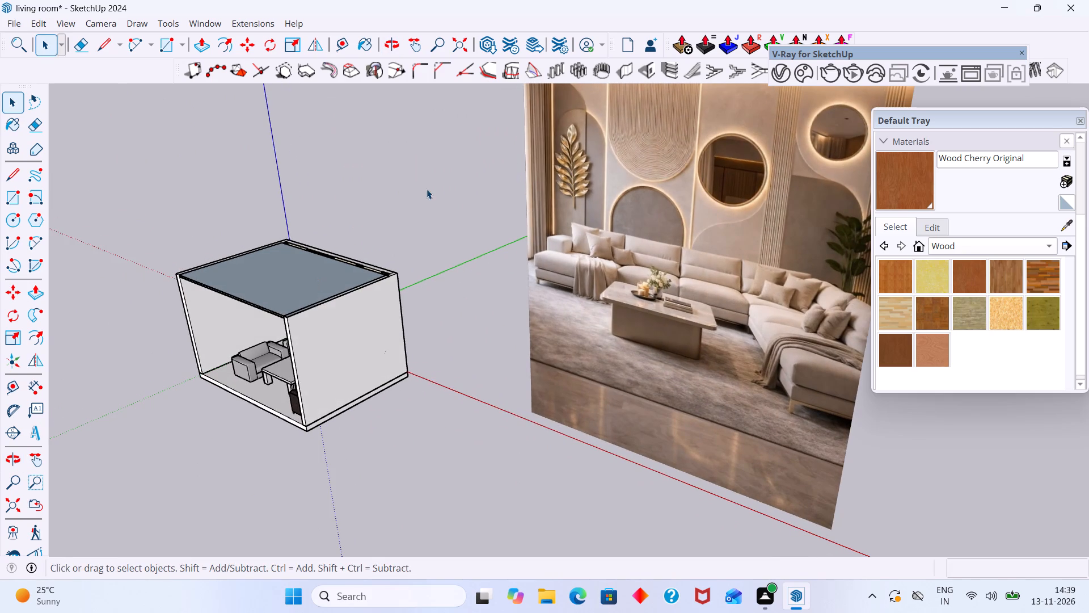
click(385, 221)
middle_drag(283, 294, 446, 253)
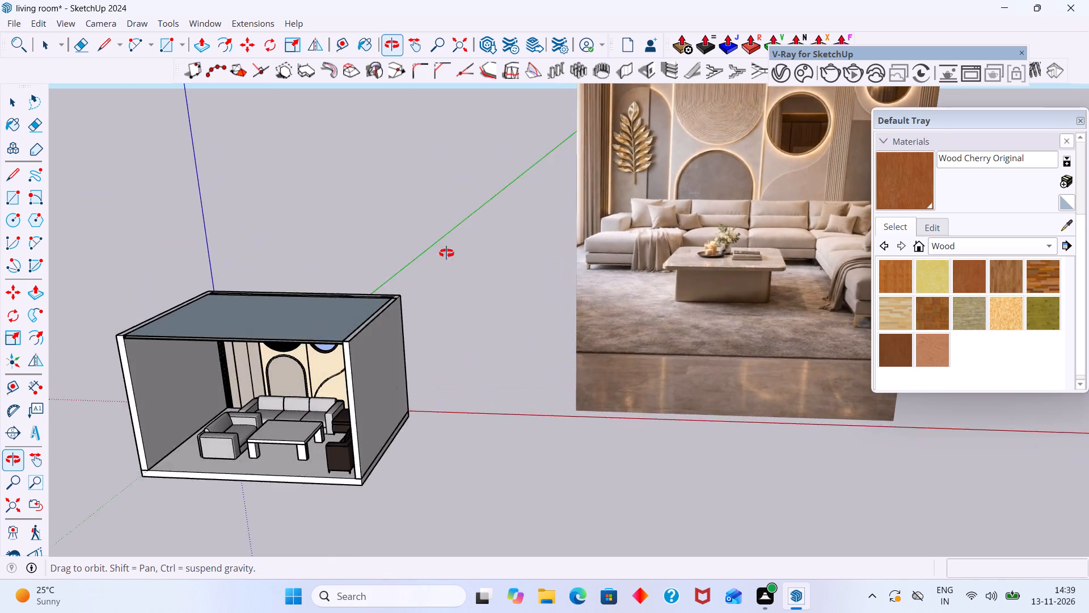
middle_drag(446, 253, 459, 268)
middle_drag(200, 352, 213, 438)
scroll(187, 412, up, 11)
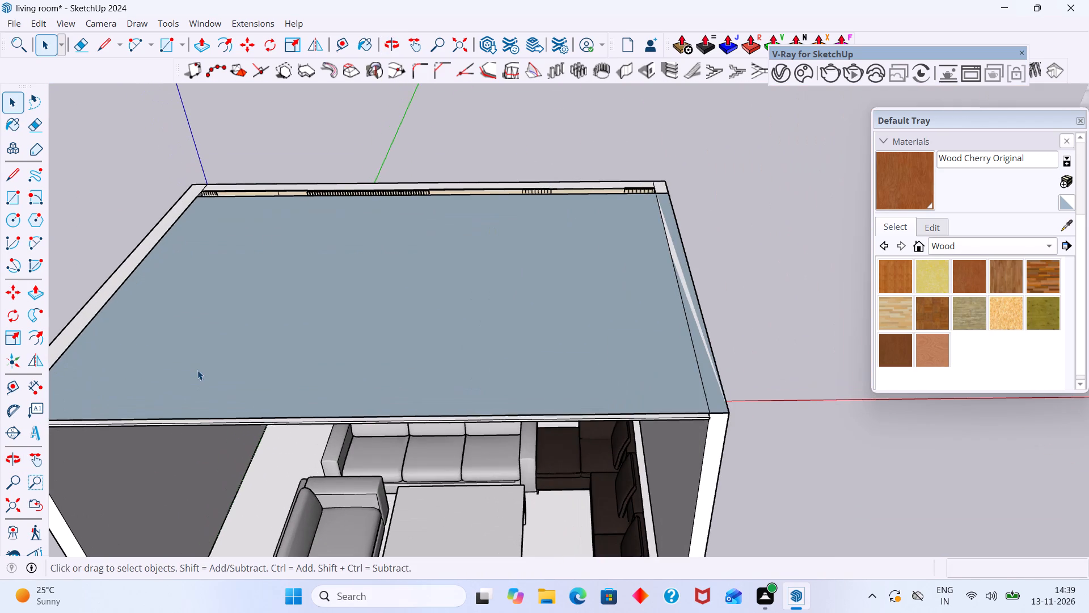
click(197, 370)
triple_click(197, 368)
click(225, 367)
double_click(225, 366)
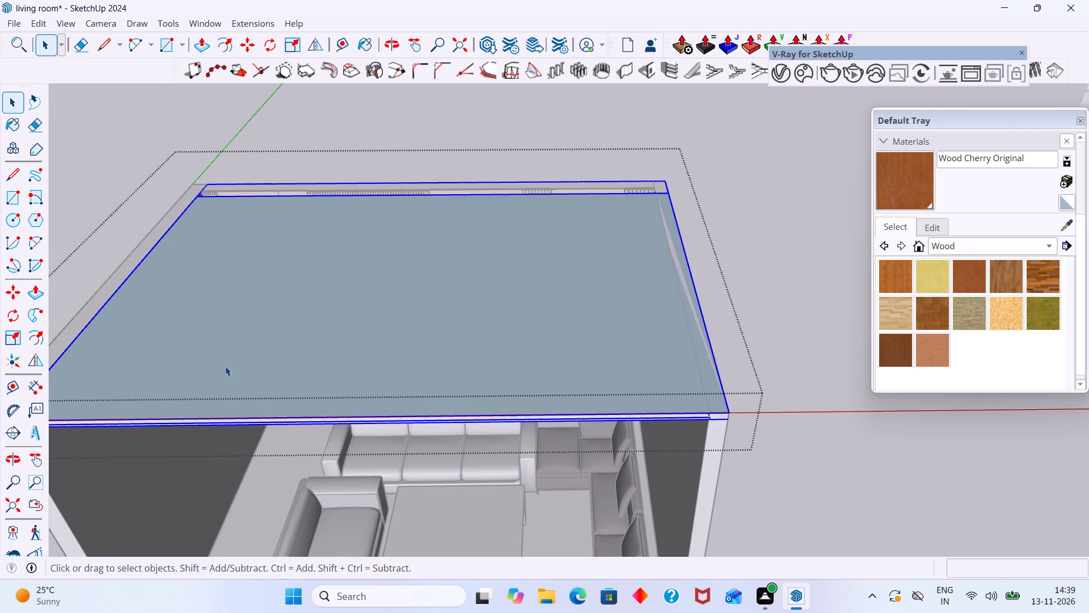
click(246, 367)
right_click(246, 367)
click(300, 148)
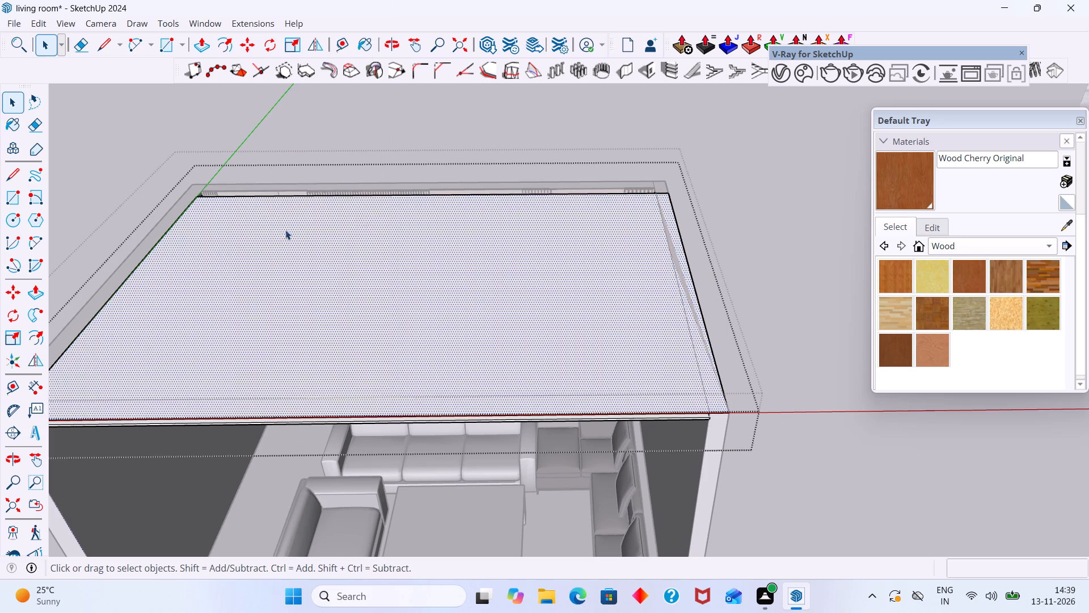
click(417, 140)
Examine the ceiling panel from the room's open front and from above.
scroll(302, 220, down, 8)
middle_drag(286, 257, 305, 53)
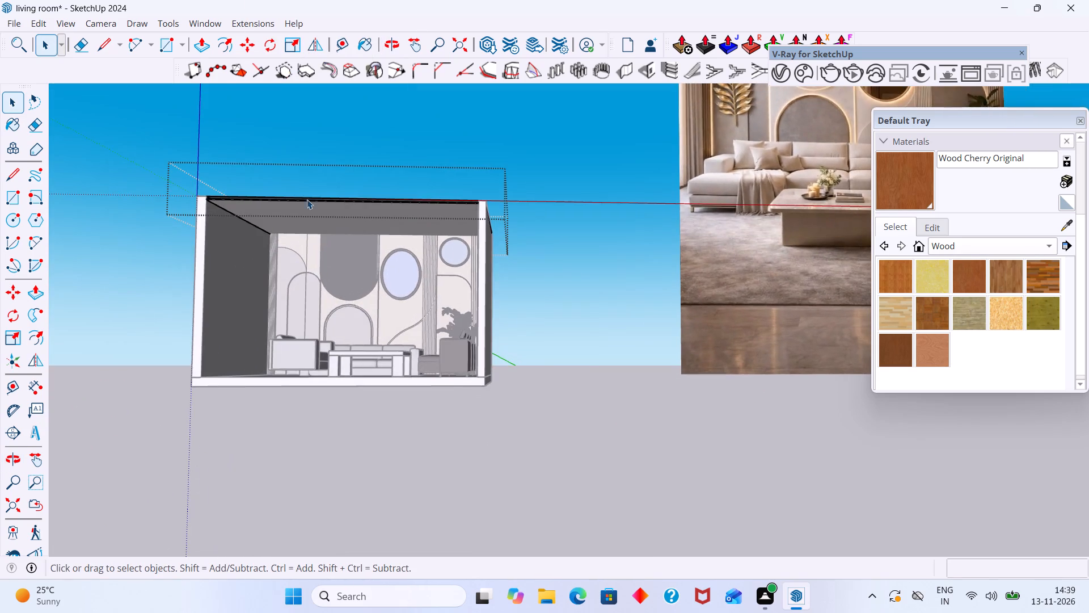
scroll(311, 200, up, 17)
middle_drag(331, 203, 326, 262)
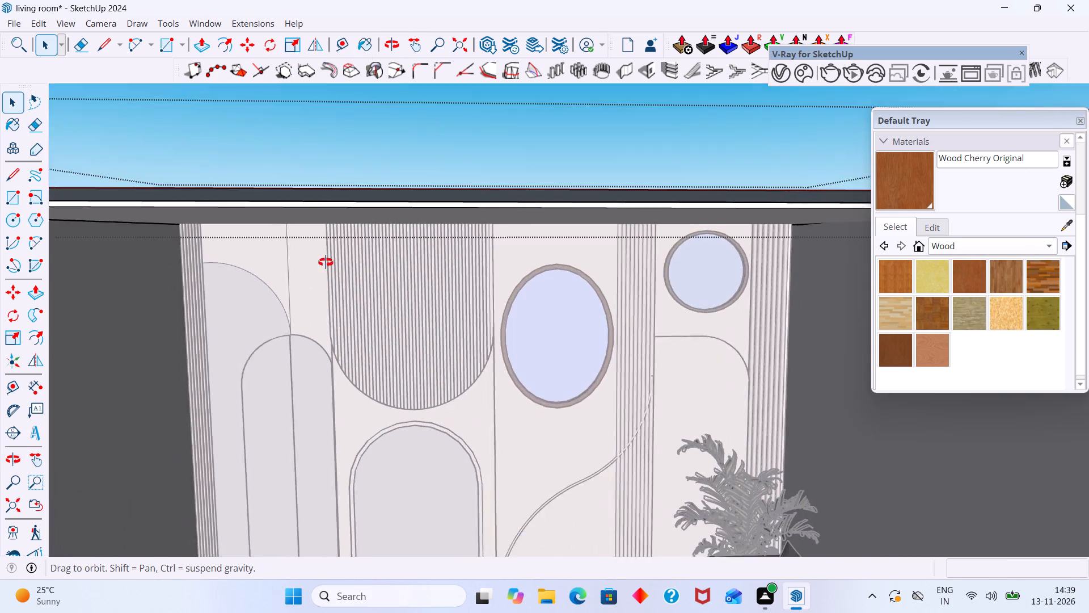
middle_drag(326, 262, 330, 284)
scroll(325, 183, up, 9)
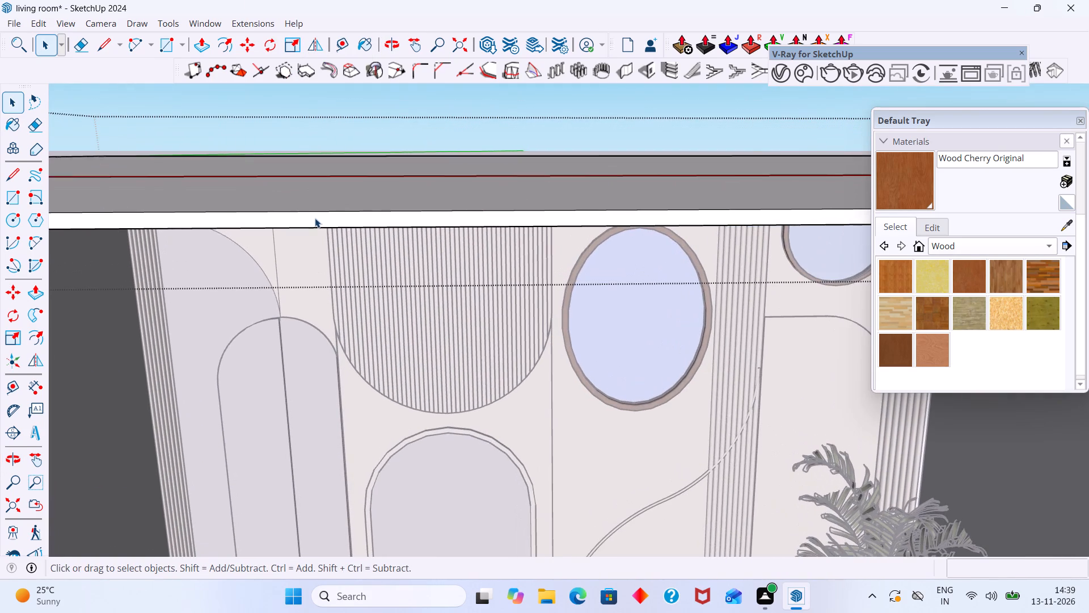
click(315, 218)
scroll(320, 222, down, 19)
middle_drag(350, 250, 369, 155)
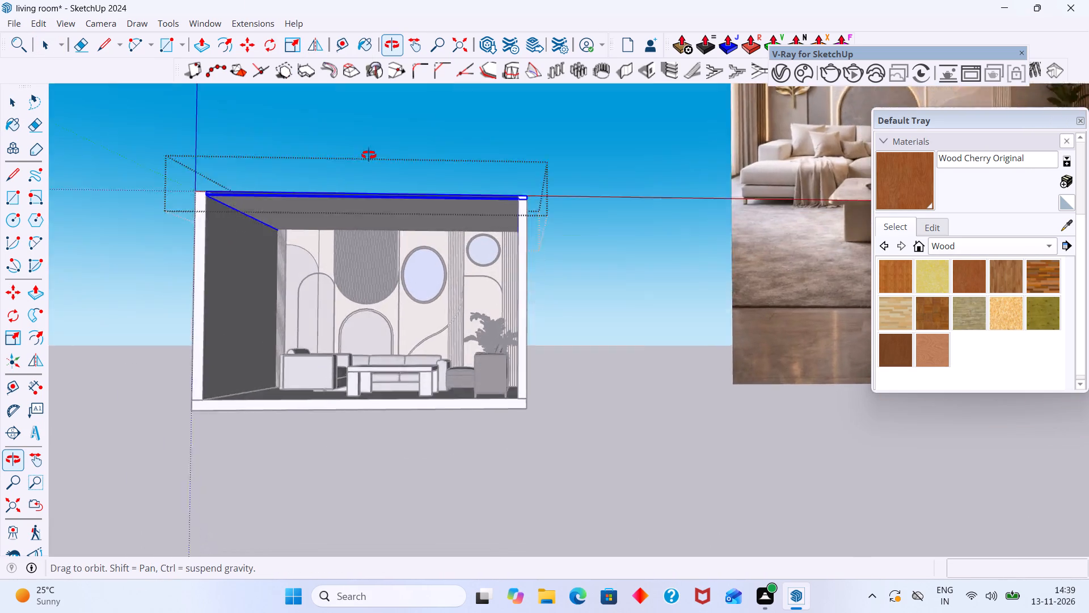
middle_drag(369, 155, 842, 312)
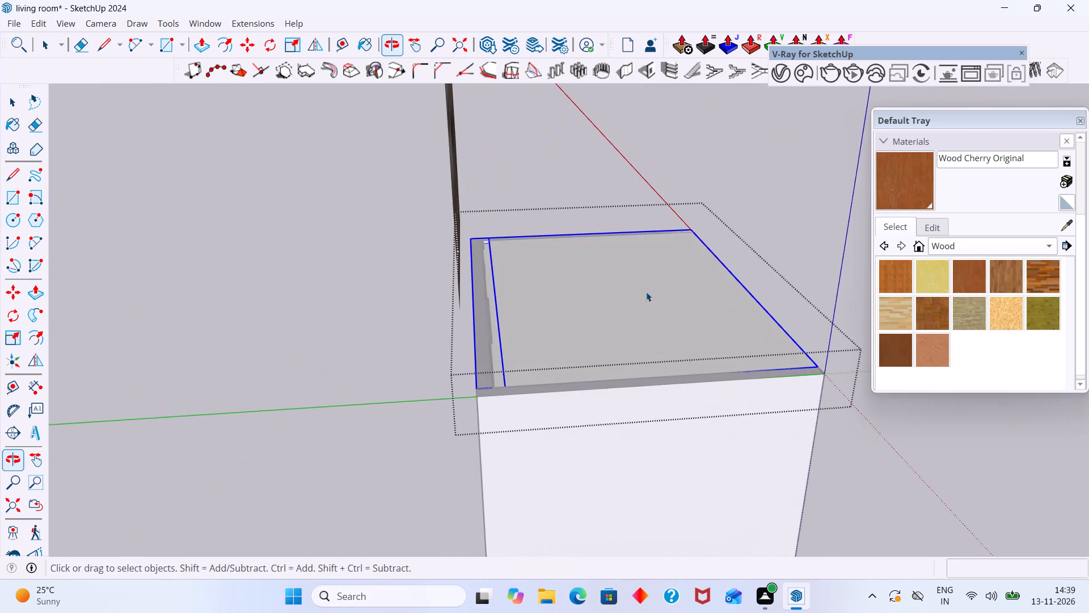
click(302, 304)
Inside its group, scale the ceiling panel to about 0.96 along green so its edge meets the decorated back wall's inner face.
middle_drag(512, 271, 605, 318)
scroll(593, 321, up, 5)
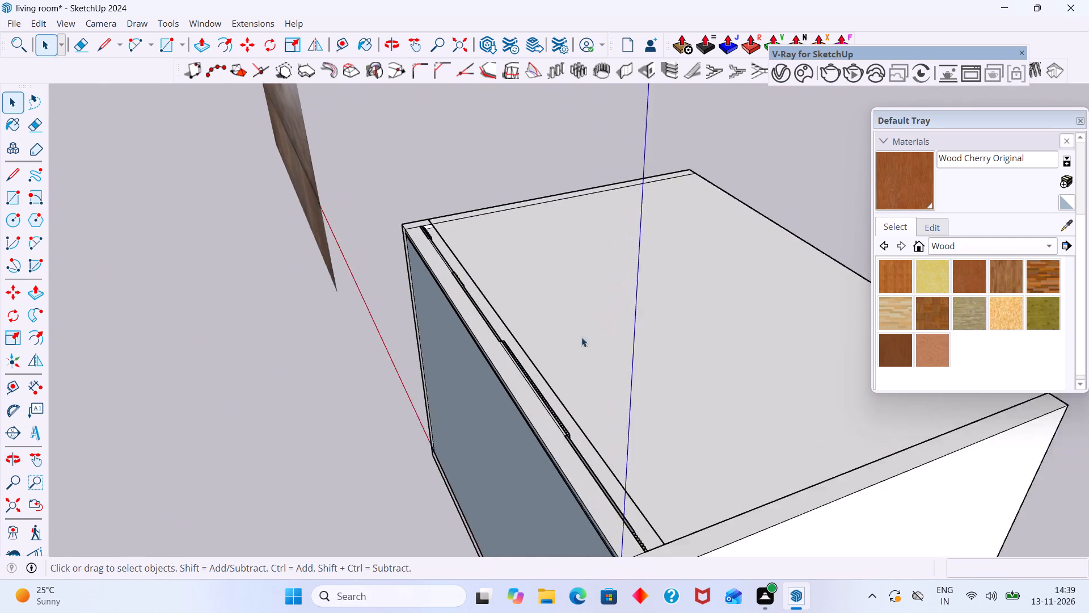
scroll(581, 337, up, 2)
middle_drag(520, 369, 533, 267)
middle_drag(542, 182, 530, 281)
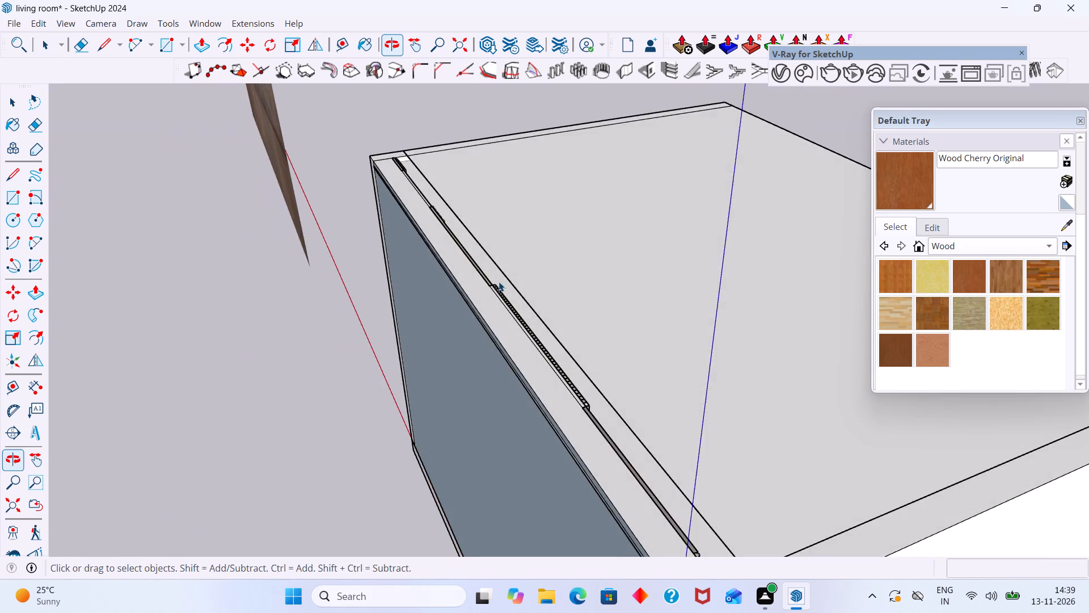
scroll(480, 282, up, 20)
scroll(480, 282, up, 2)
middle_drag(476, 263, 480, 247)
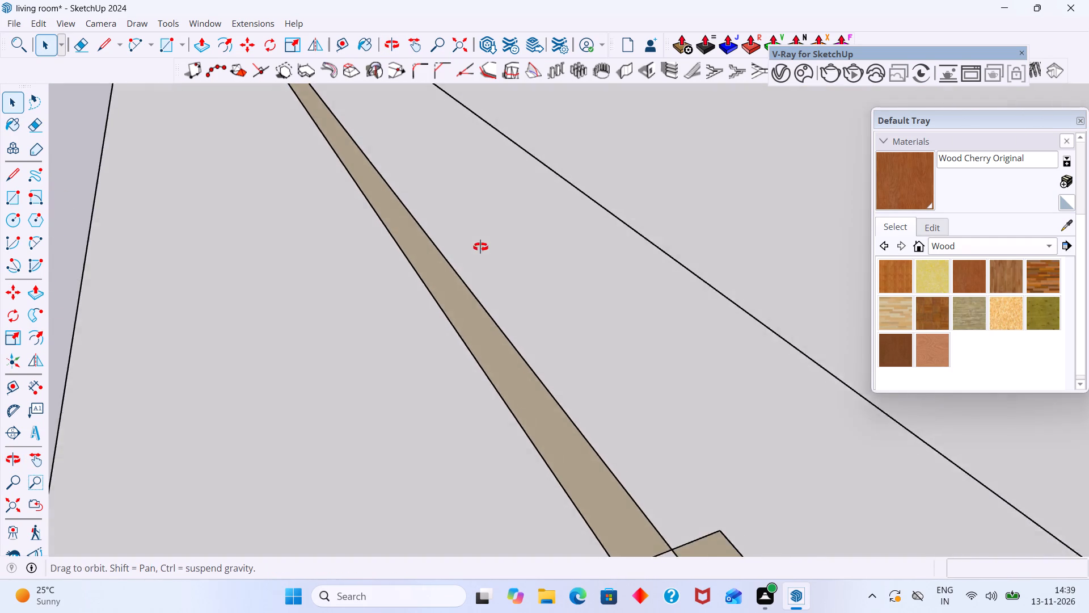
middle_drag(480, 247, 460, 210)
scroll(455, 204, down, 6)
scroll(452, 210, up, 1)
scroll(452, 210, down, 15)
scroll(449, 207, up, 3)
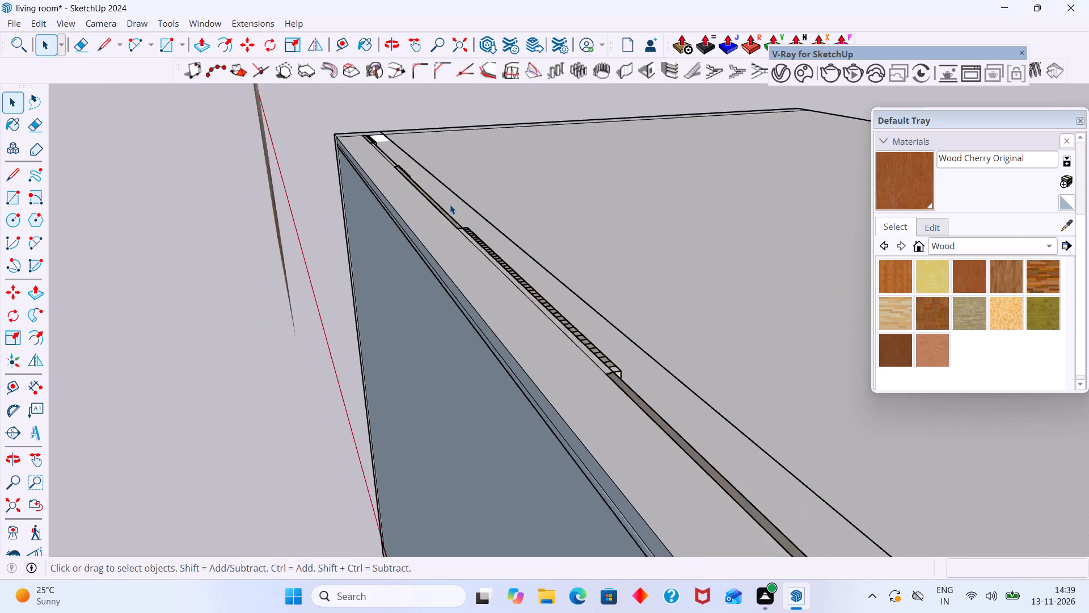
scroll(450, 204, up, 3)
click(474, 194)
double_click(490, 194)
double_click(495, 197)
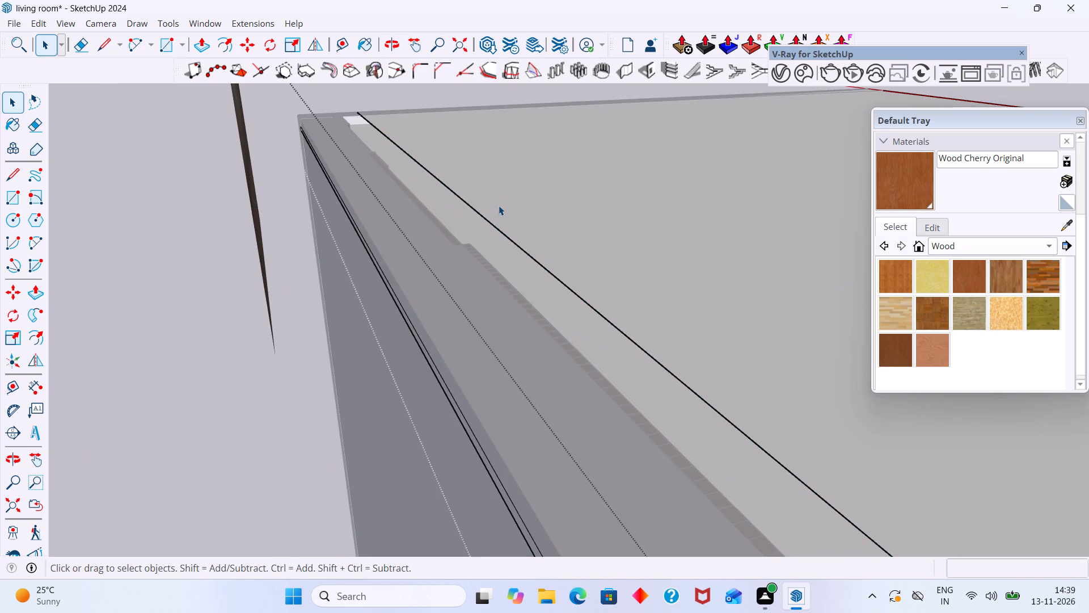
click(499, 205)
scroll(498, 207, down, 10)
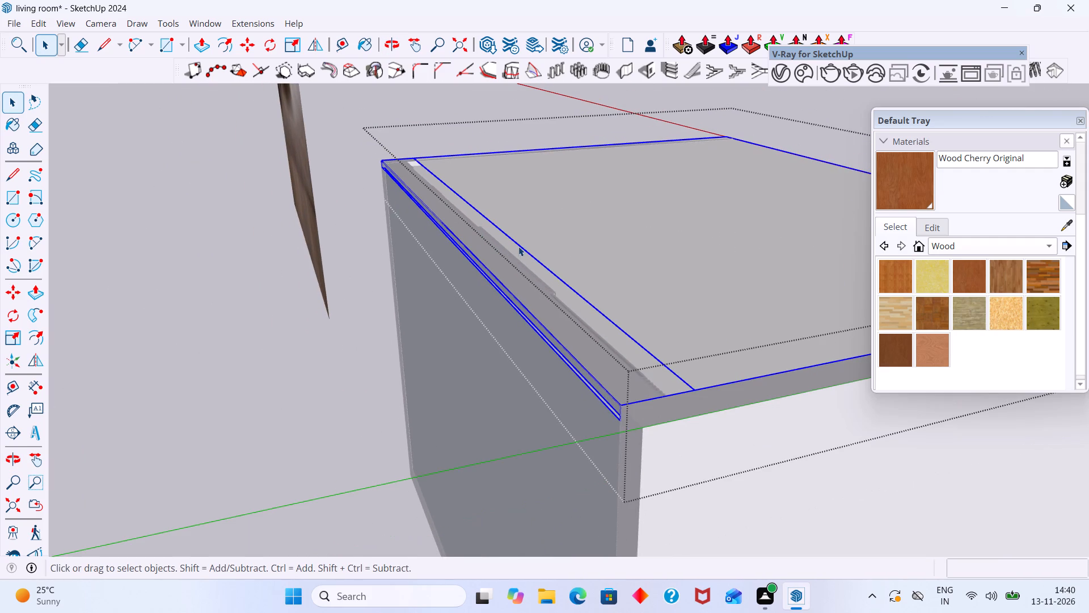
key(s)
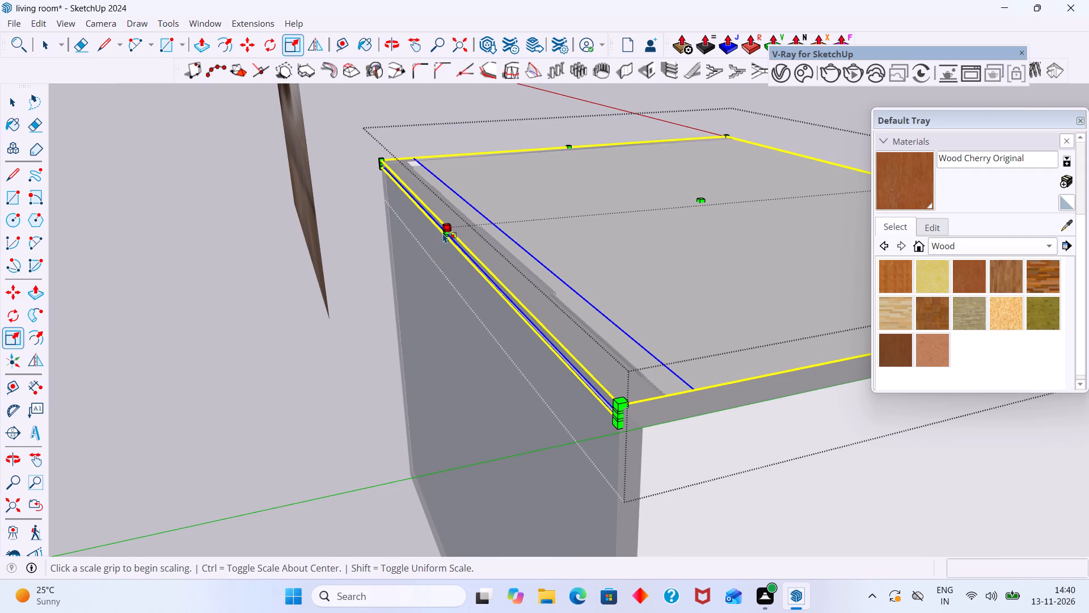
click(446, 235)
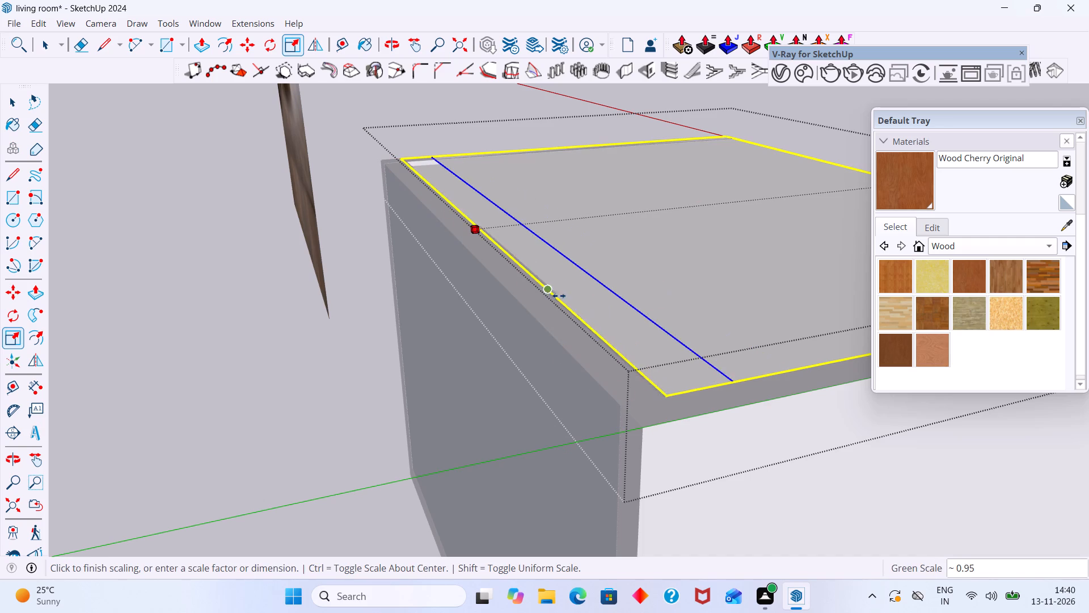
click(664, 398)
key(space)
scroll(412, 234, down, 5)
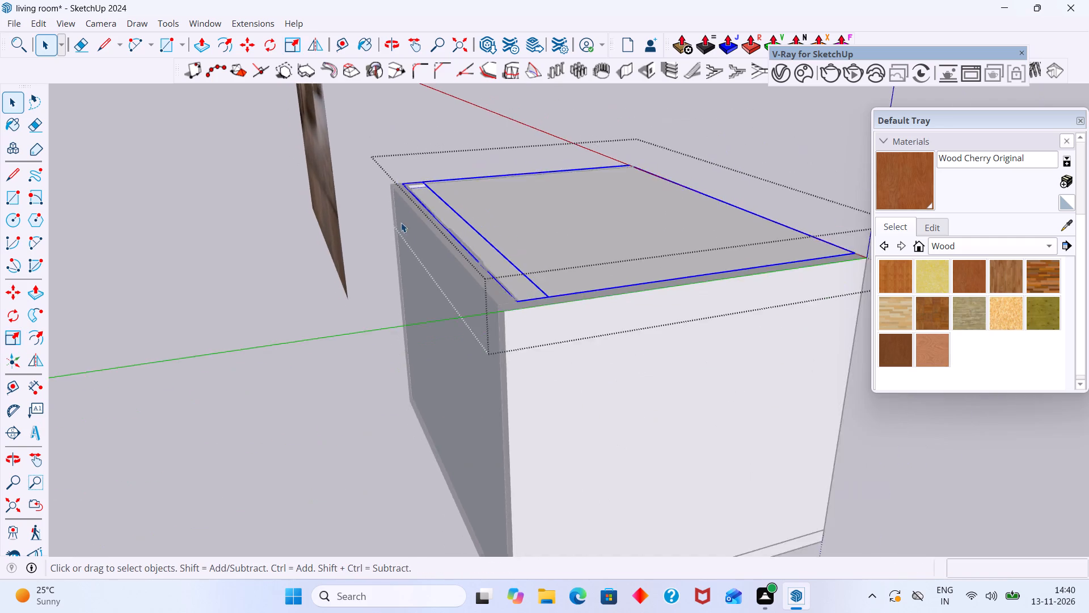
Reopen the ceiling panel's group, select the whole panel and delete it, leaving the room open on top.
middle_drag(398, 220, 213, 194)
click(747, 296)
scroll(748, 298, up, 1)
scroll(714, 291, down, 1)
middle_drag(491, 178, 550, 387)
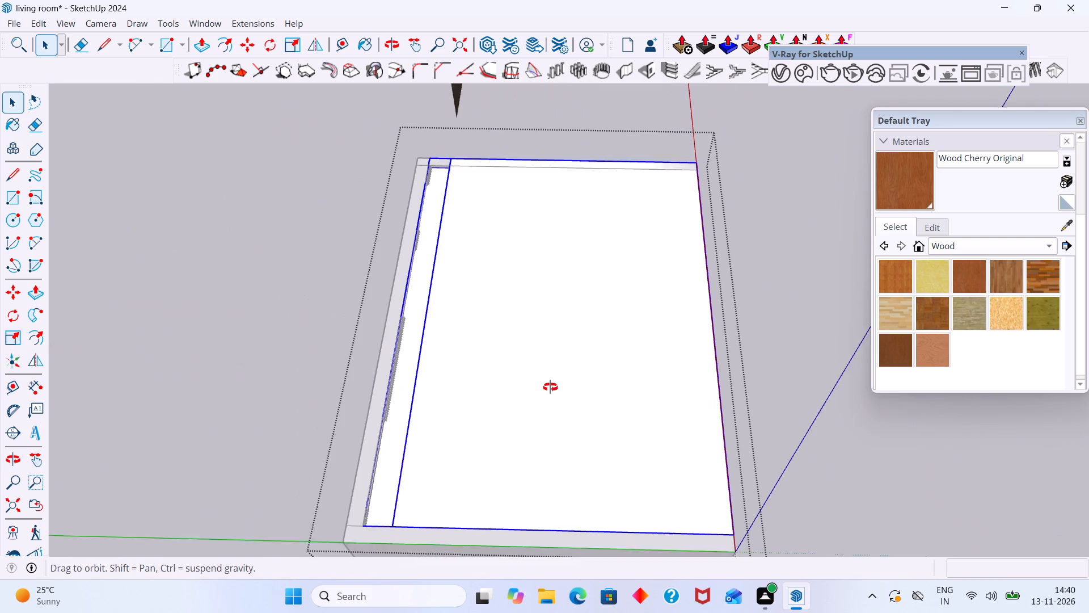
middle_drag(550, 387, 551, 380)
click(578, 117)
scroll(444, 209, up, 5)
middle_drag(445, 213, 669, 163)
scroll(669, 163, up, 1)
scroll(459, 207, up, 2)
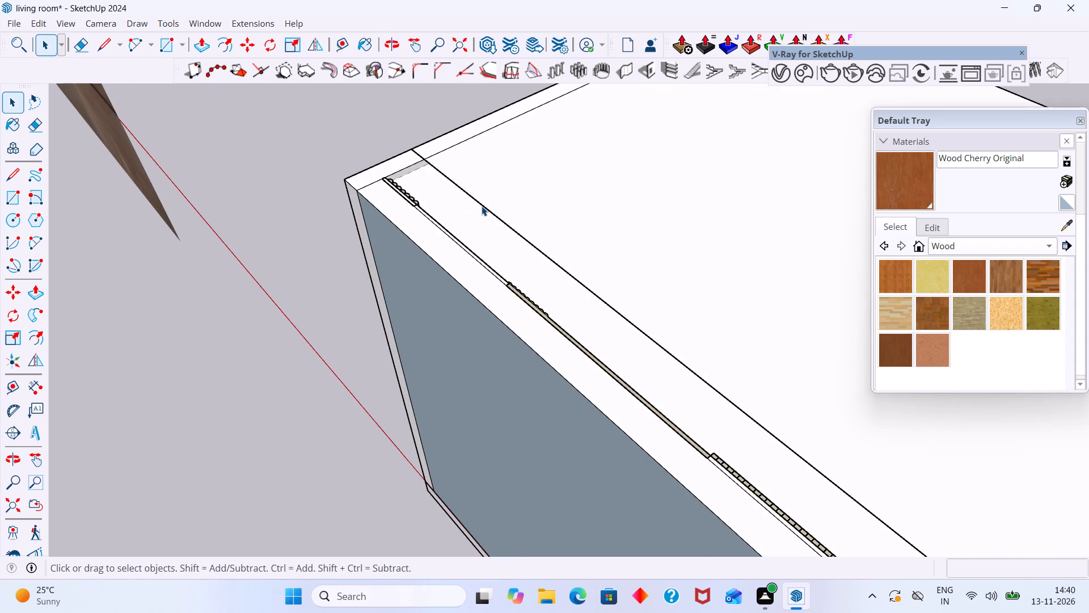
click(482, 206)
double_click(482, 206)
click(487, 208)
click(489, 212)
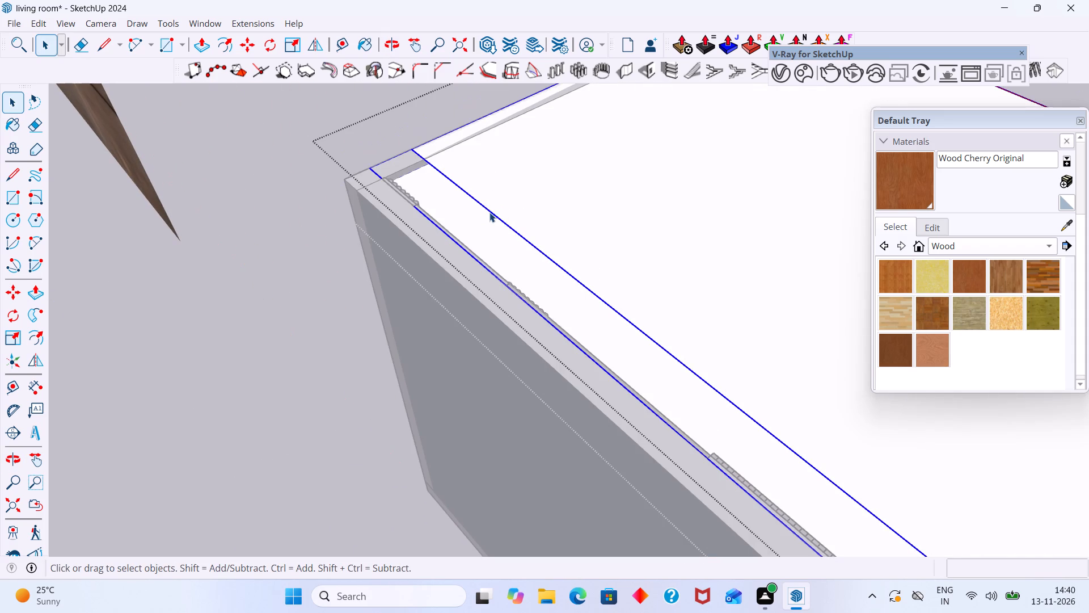
key(Delete)
scroll(482, 211, down, 7)
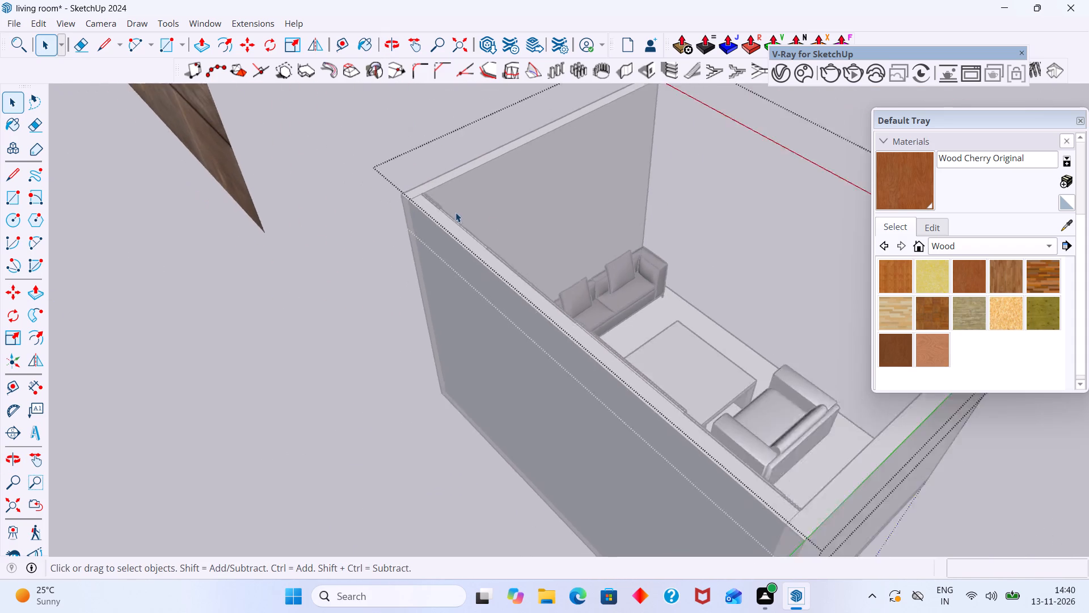
scroll(455, 212, down, 11)
click(714, 154)
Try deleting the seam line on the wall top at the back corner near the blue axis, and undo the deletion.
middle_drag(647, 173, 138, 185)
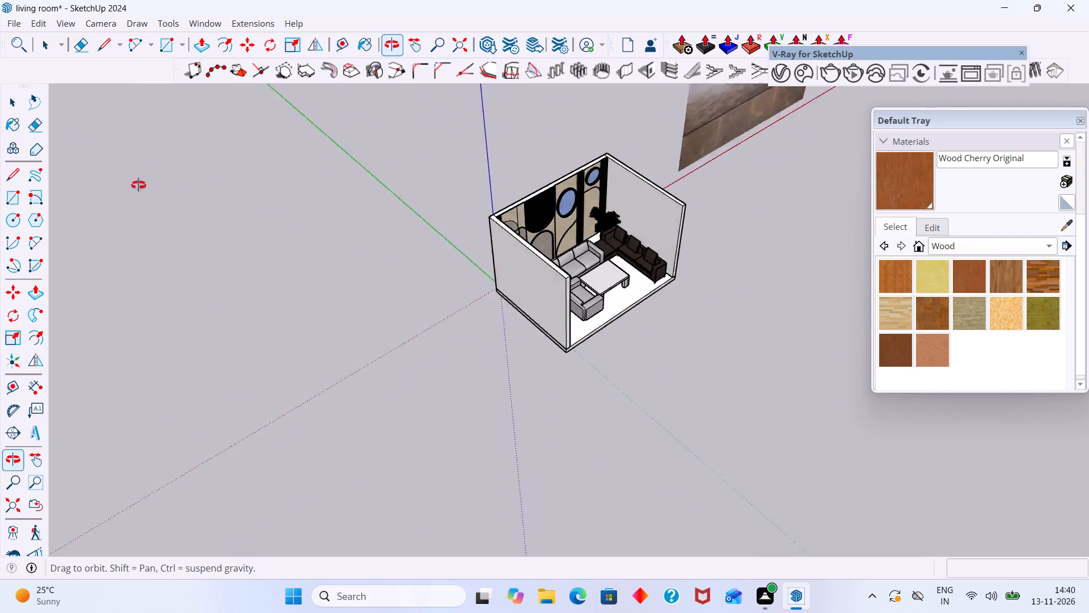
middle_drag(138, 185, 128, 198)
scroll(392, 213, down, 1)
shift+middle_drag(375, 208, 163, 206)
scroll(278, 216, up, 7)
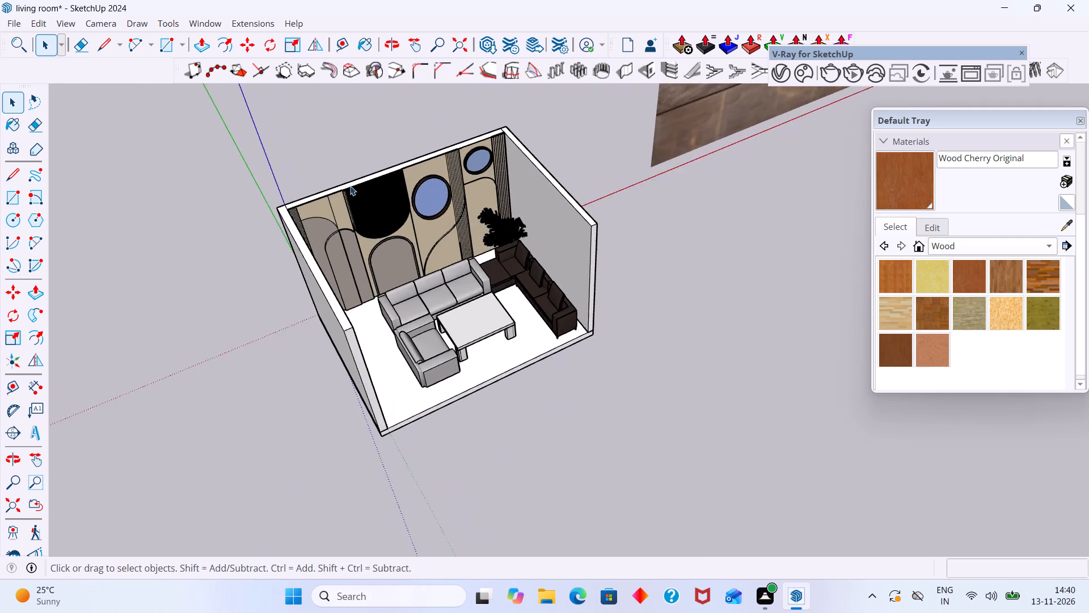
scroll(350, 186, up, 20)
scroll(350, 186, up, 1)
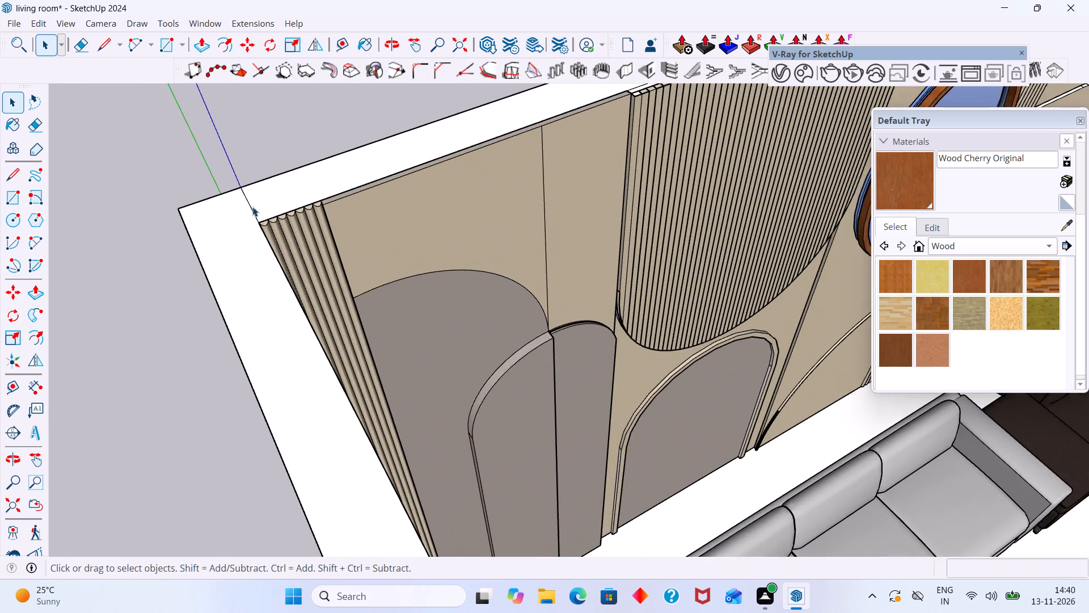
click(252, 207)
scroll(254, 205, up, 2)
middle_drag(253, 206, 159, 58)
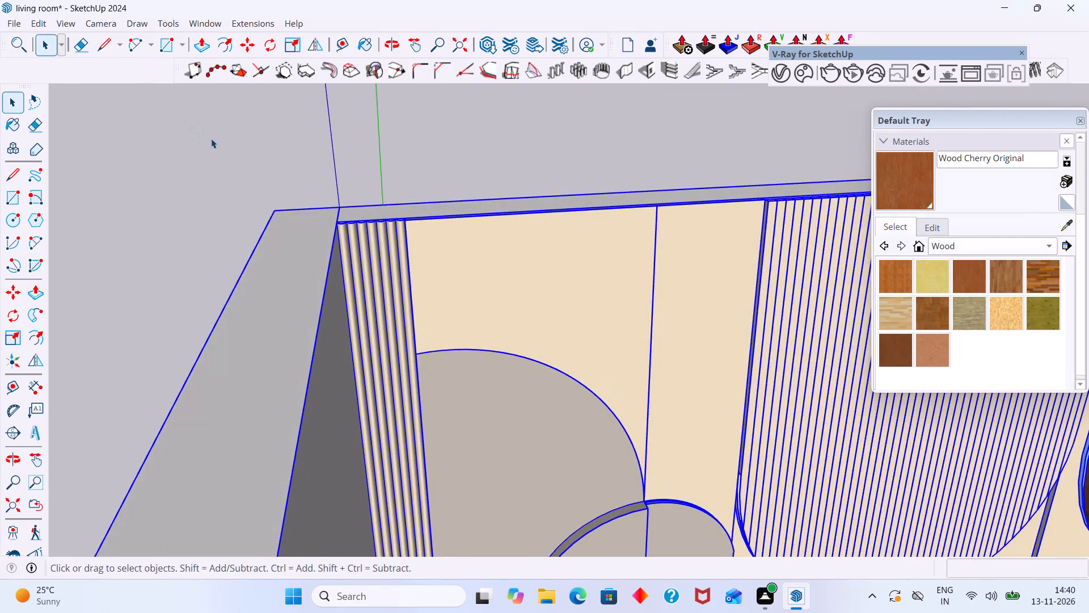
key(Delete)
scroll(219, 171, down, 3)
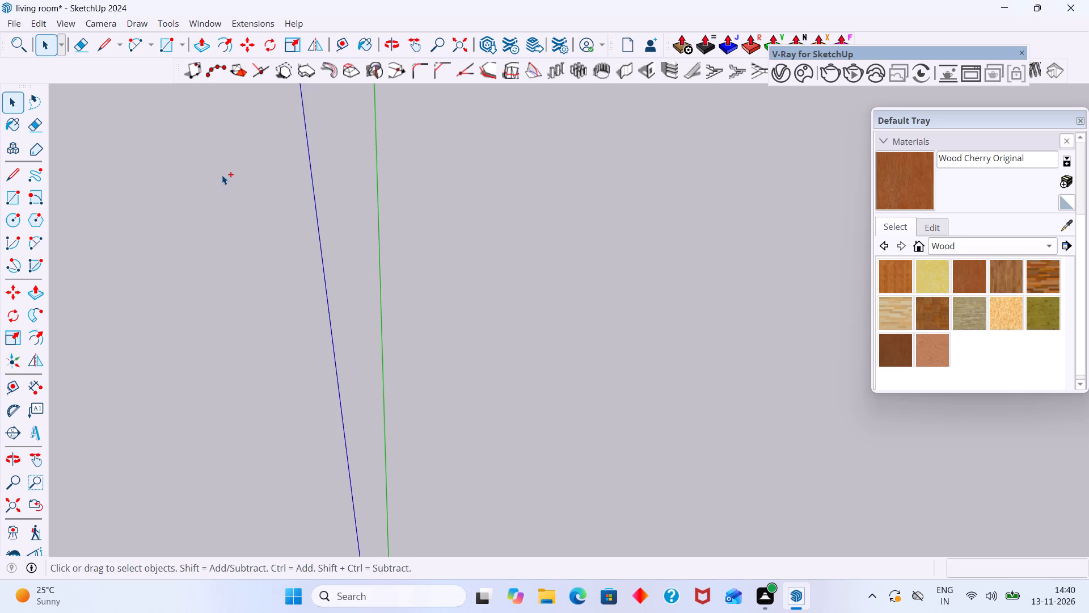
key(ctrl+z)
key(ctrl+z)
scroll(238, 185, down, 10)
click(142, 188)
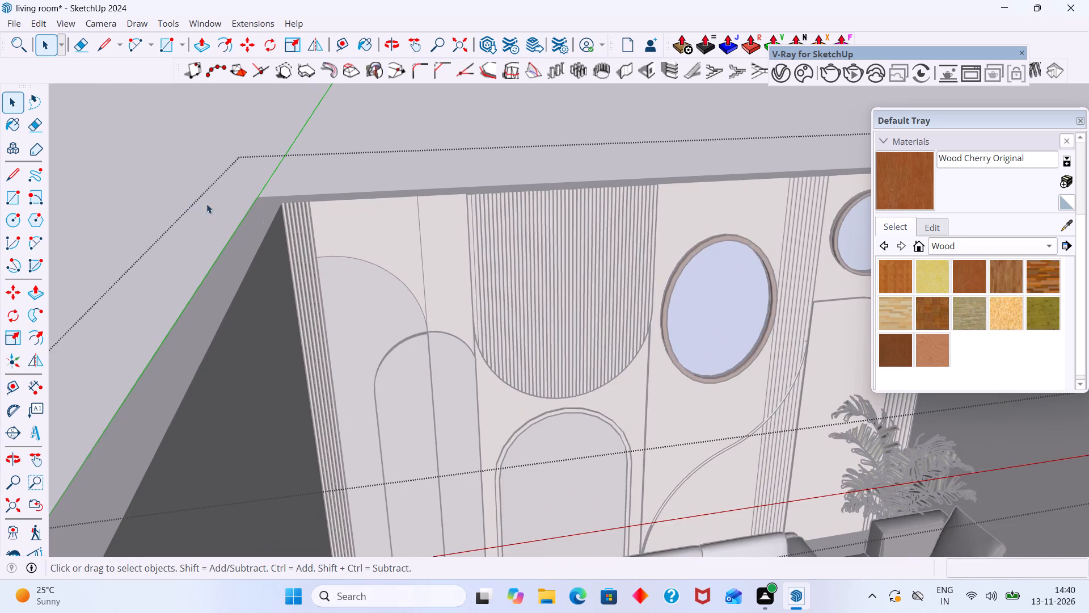
Inside the wall group, erase the seam line across the wall top at the back corner near the blue axis.
scroll(295, 216, down, 3)
middle_drag(326, 233, 361, 430)
scroll(254, 334, up, 11)
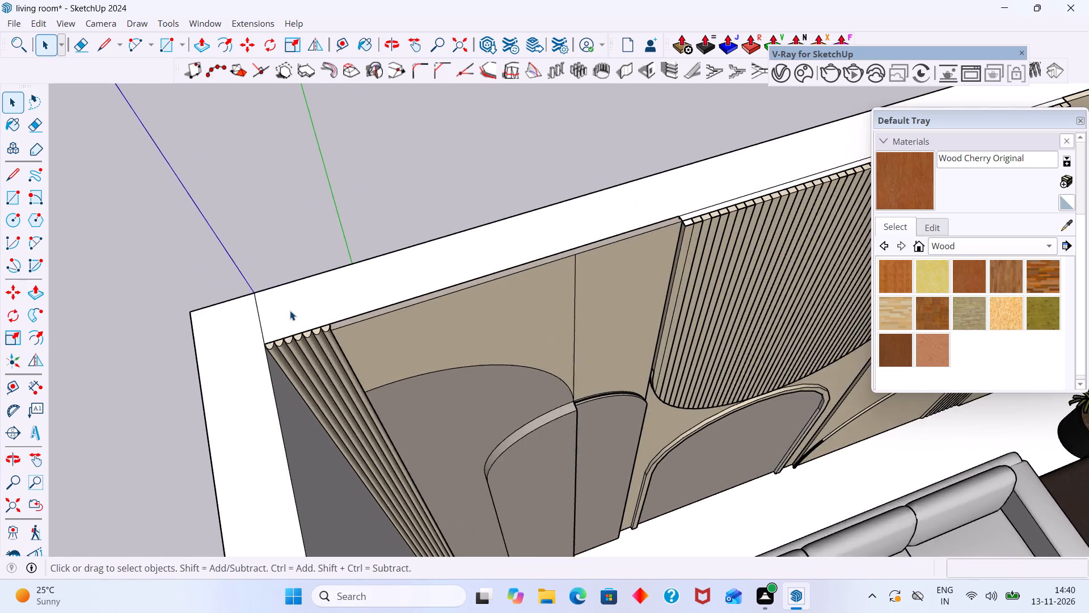
middle_drag(290, 310, 225, 379)
scroll(273, 293, up, 3)
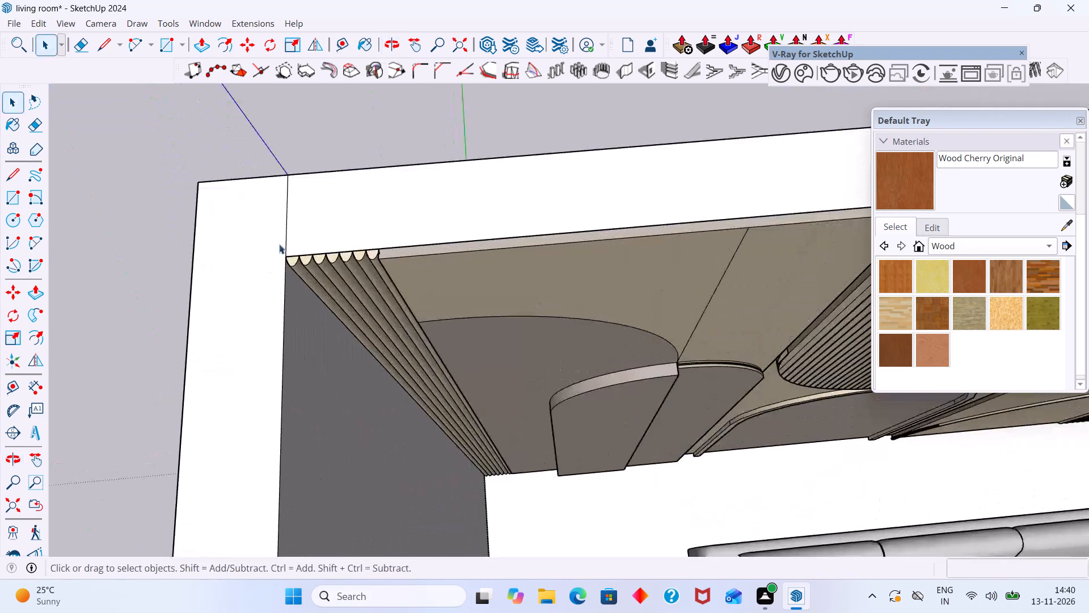
scroll(279, 244, up, 3)
double_click(286, 196)
click(296, 207)
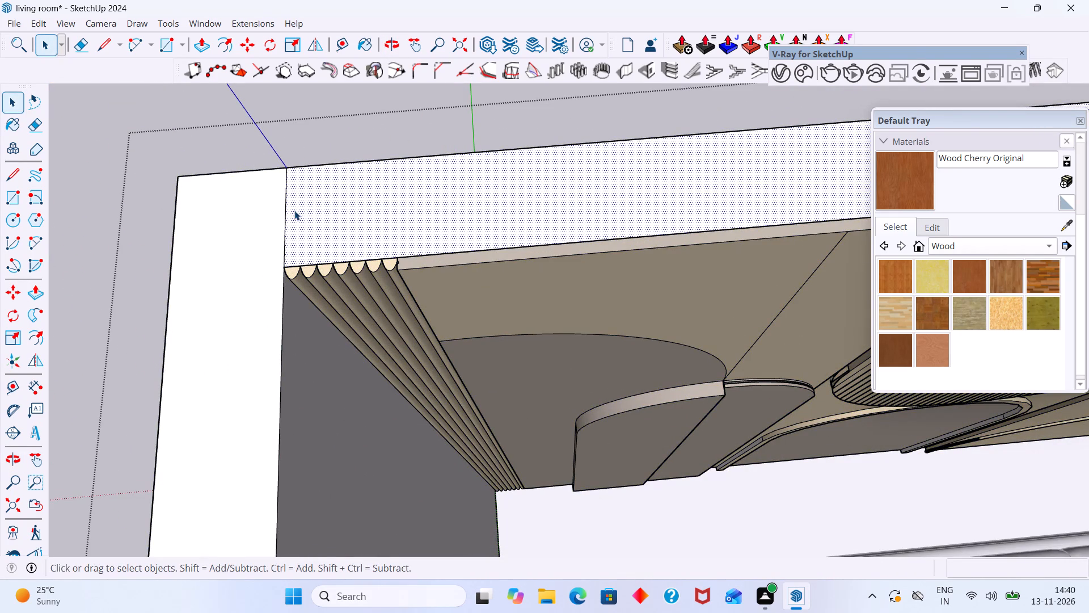
key(e)
drag(292, 211, 255, 220)
scroll(261, 221, down, 17)
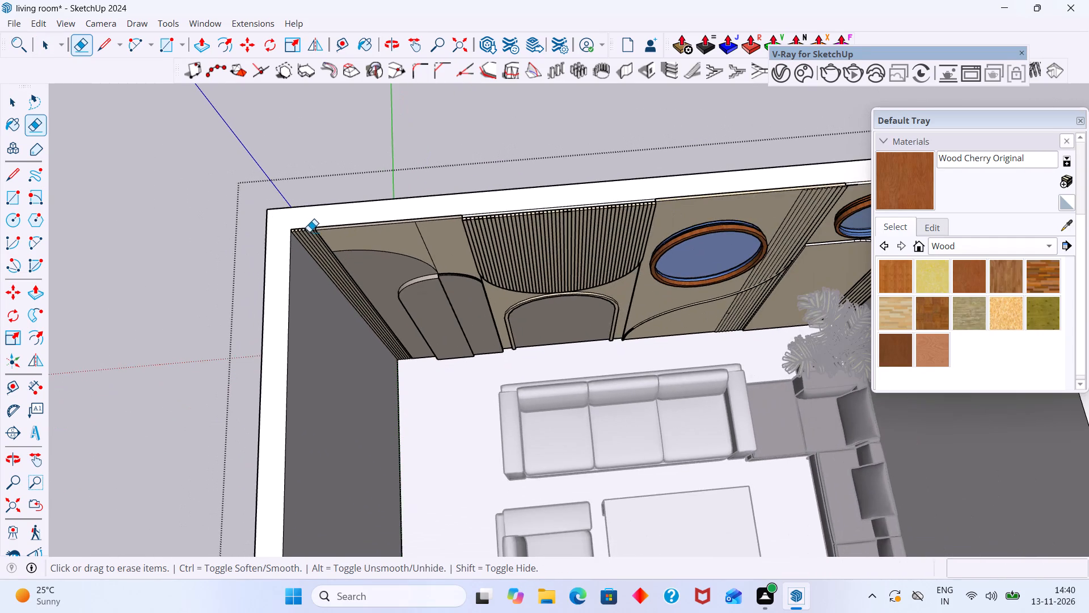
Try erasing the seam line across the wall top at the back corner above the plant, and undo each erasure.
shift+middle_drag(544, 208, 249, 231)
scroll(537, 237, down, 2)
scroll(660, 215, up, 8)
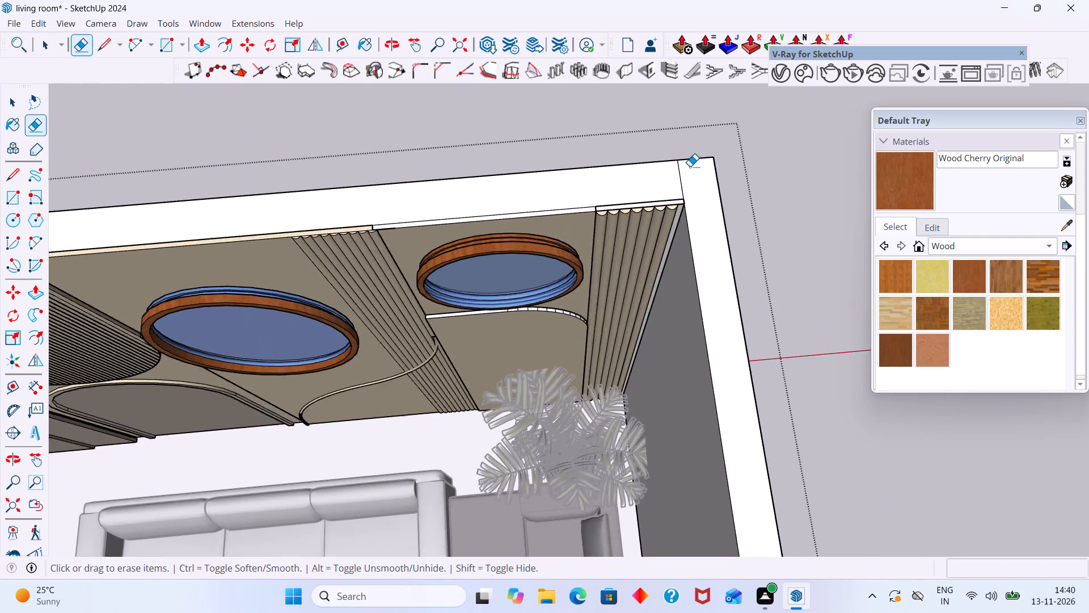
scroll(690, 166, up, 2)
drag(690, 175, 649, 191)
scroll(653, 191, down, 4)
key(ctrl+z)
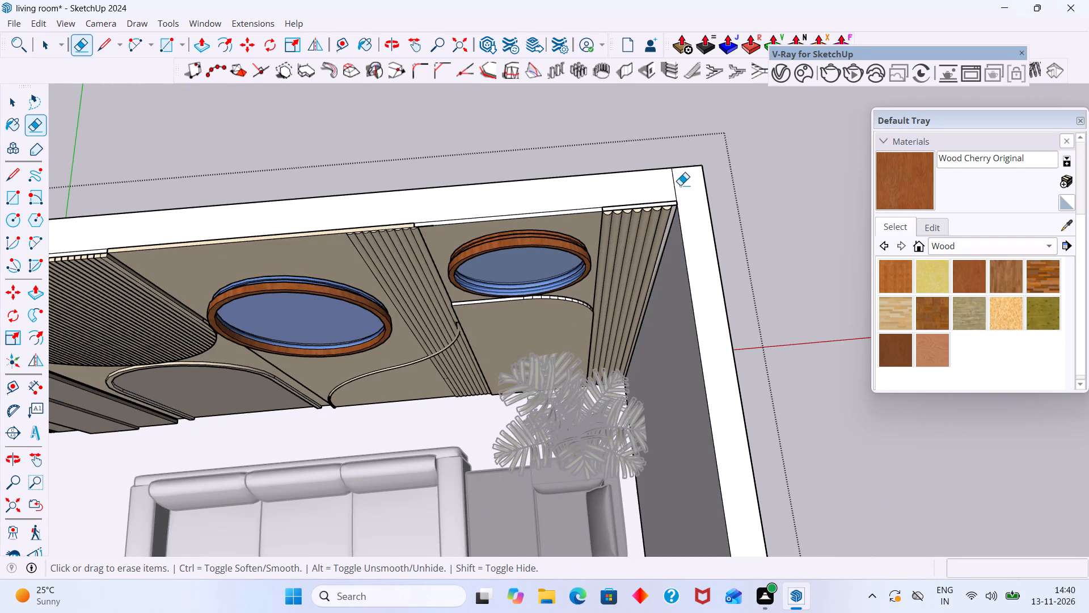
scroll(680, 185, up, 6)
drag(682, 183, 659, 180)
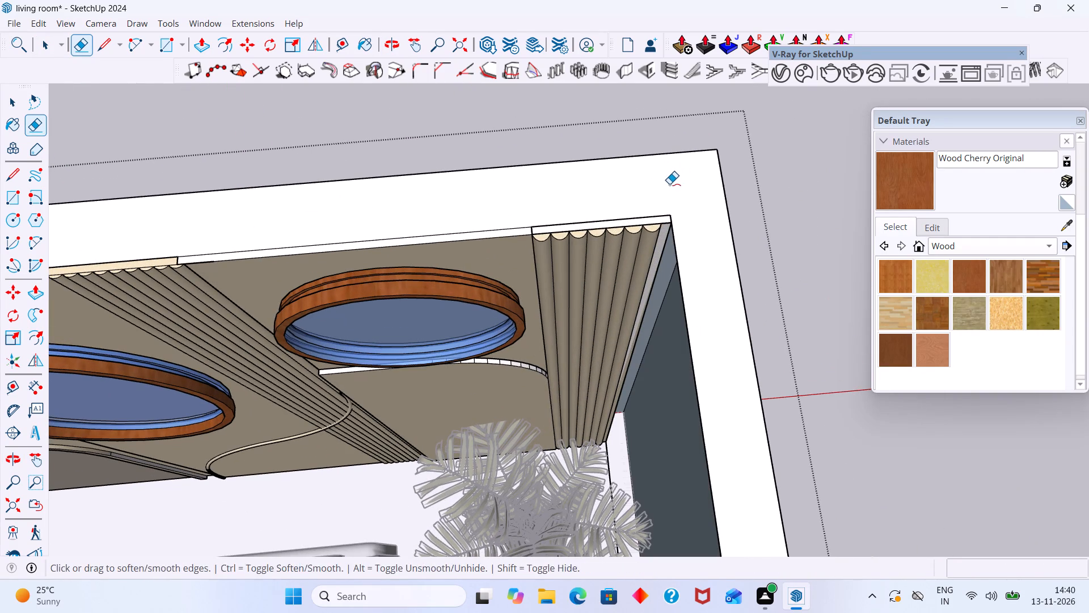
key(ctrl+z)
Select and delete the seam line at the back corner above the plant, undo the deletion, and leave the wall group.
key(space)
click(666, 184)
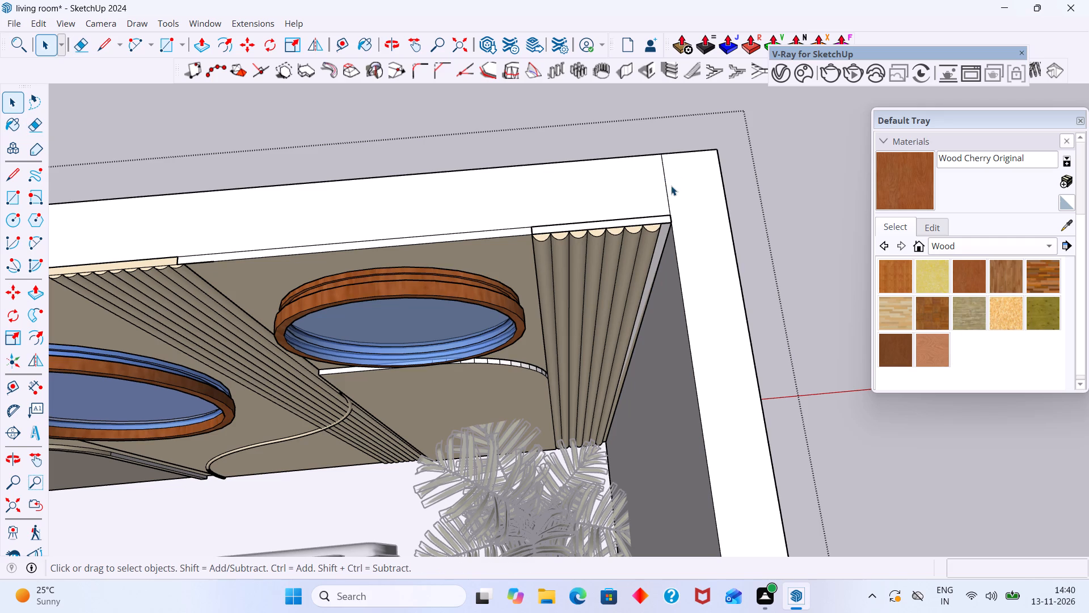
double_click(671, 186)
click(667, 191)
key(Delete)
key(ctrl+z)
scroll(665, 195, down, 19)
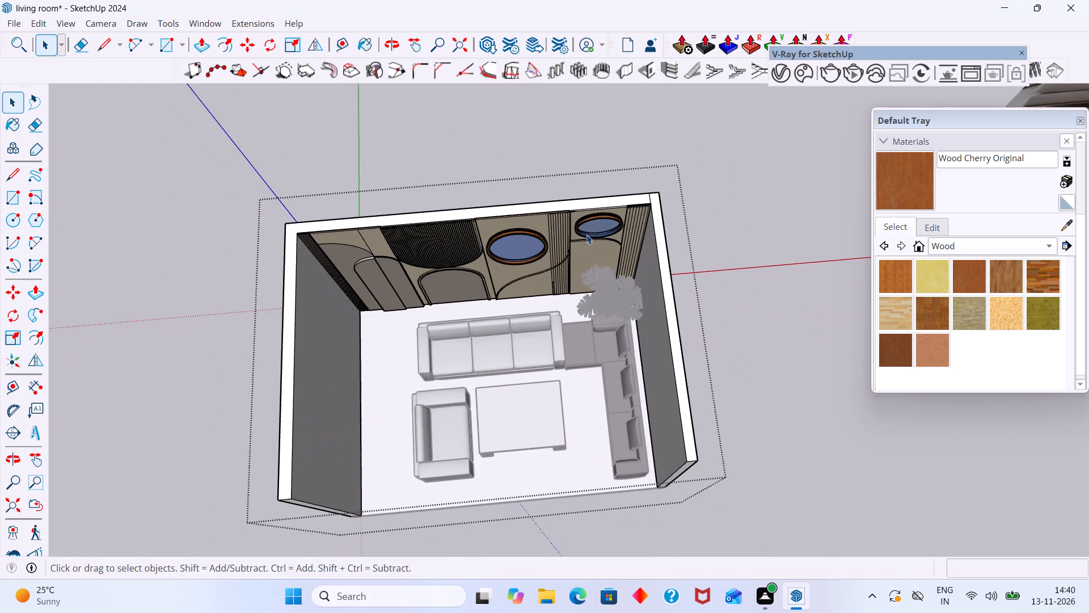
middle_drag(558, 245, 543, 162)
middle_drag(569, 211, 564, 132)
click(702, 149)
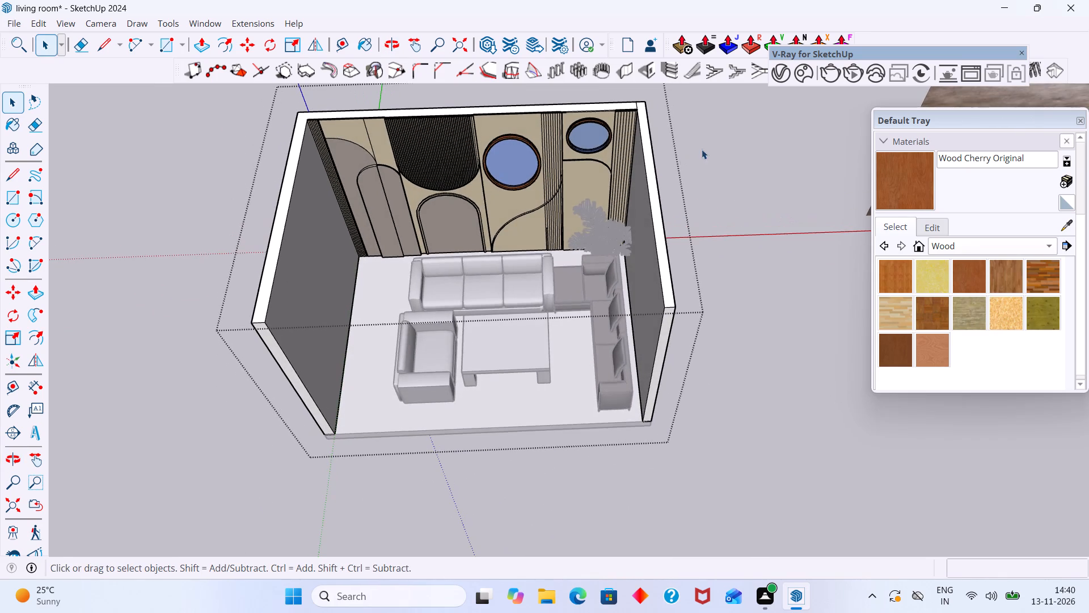
Draw a 15' 11" by 11' 5 3/8" rectangle over the wall tops, from the outer back corner to the diagonally opposite front corner.
shift+middle_click(655, 176)
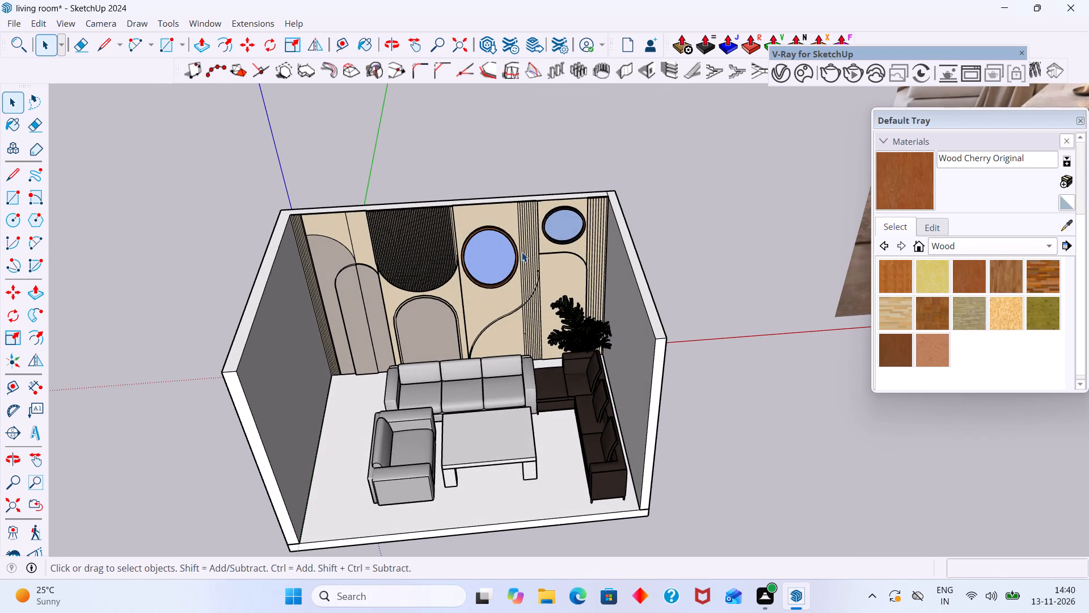
key(r)
scroll(344, 305, up, 4)
click(247, 158)
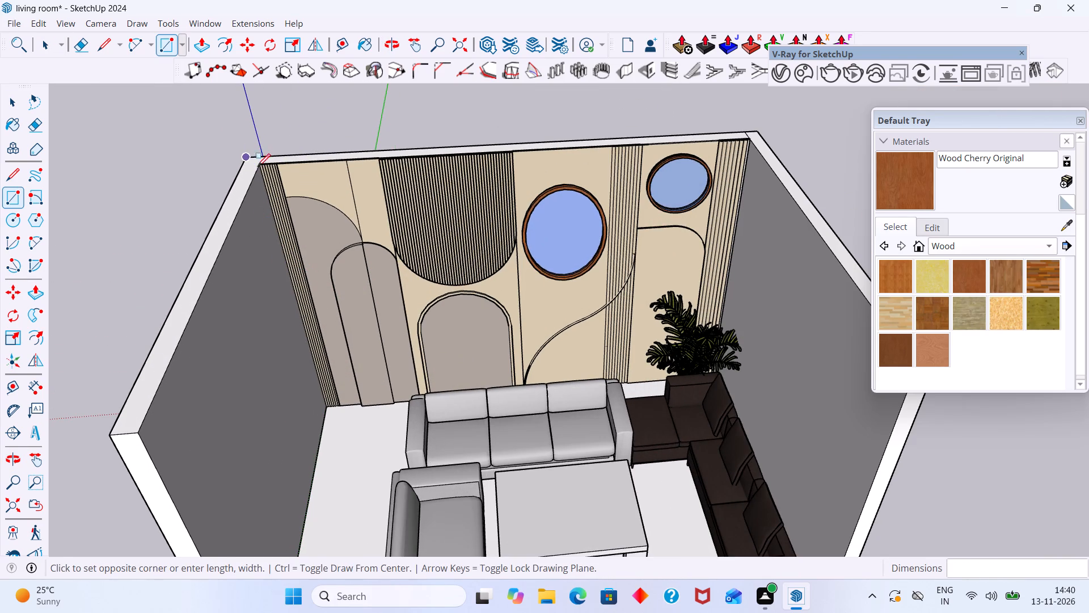
scroll(415, 318, down, 9)
scroll(545, 333, up, 6)
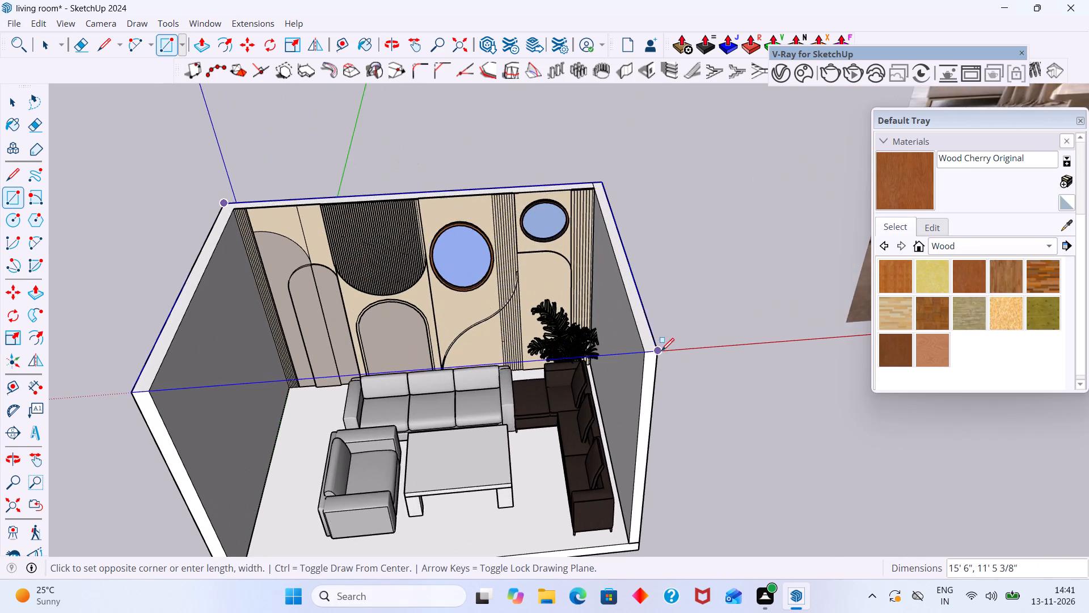
scroll(661, 351, up, 1)
click(657, 352)
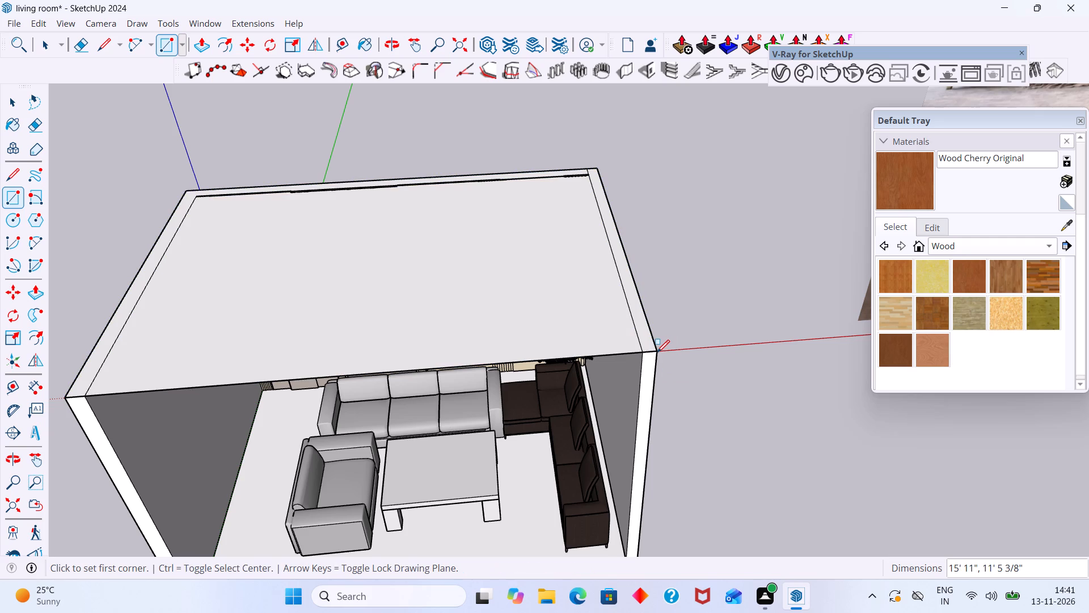
Select the large rectangle over the wall tops and undo it, clearing the open top of the room.
key(space)
double_click(497, 307)
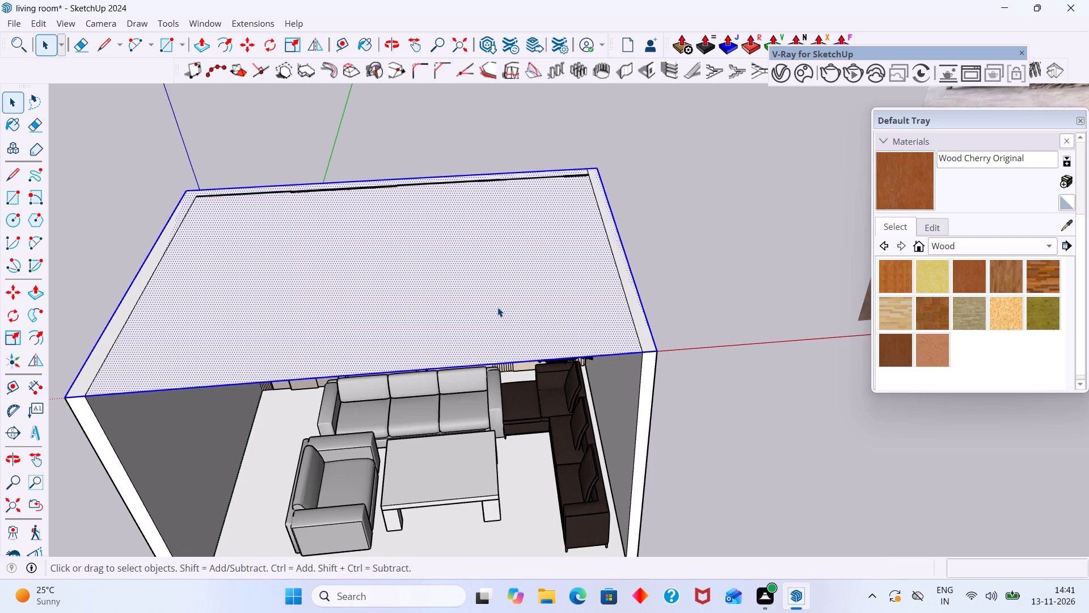
right_click(497, 307)
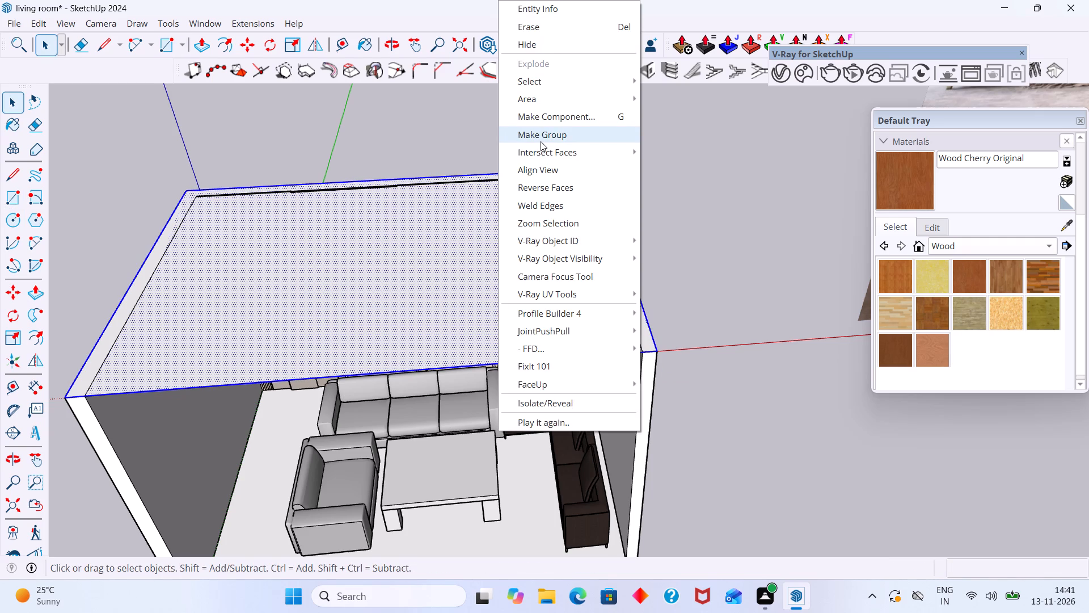
key(ctrl+x)
key(ctrl+x)
click(673, 179)
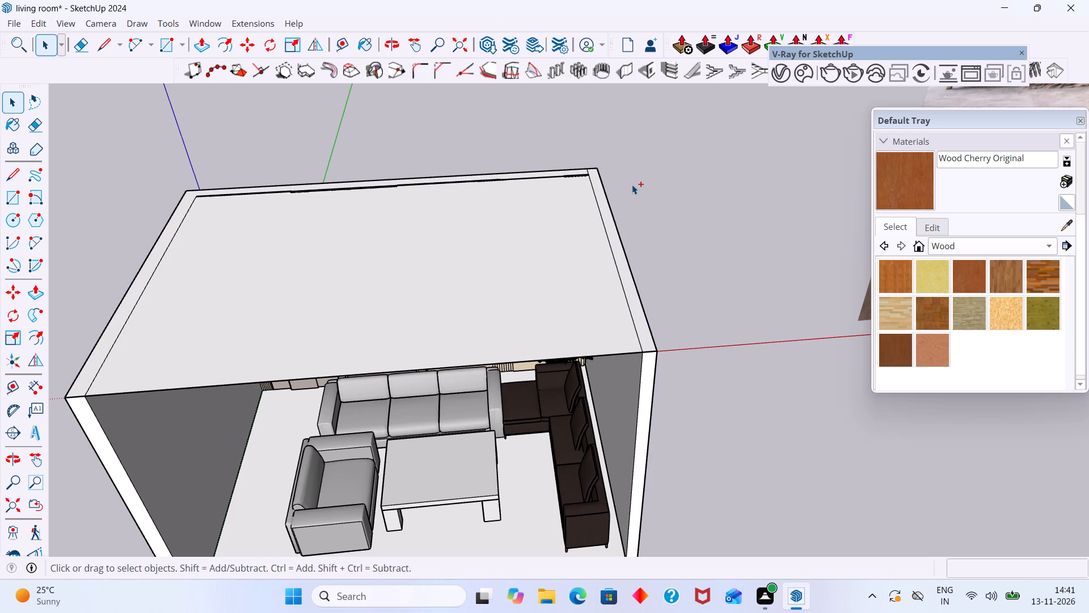
key(ctrl+z)
key(ctrl+z)
click(643, 192)
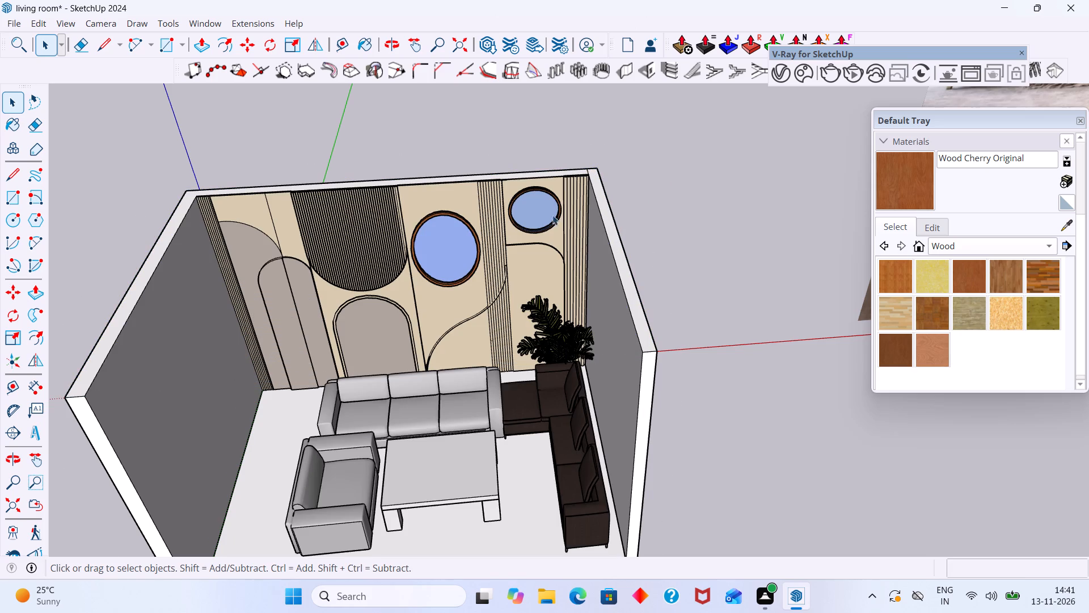
click(651, 186)
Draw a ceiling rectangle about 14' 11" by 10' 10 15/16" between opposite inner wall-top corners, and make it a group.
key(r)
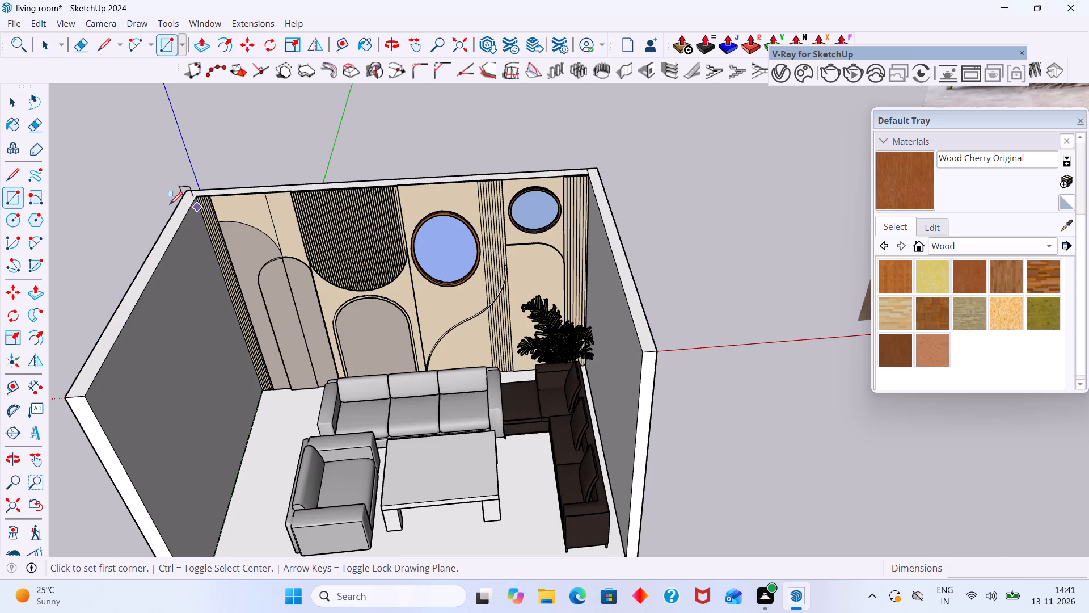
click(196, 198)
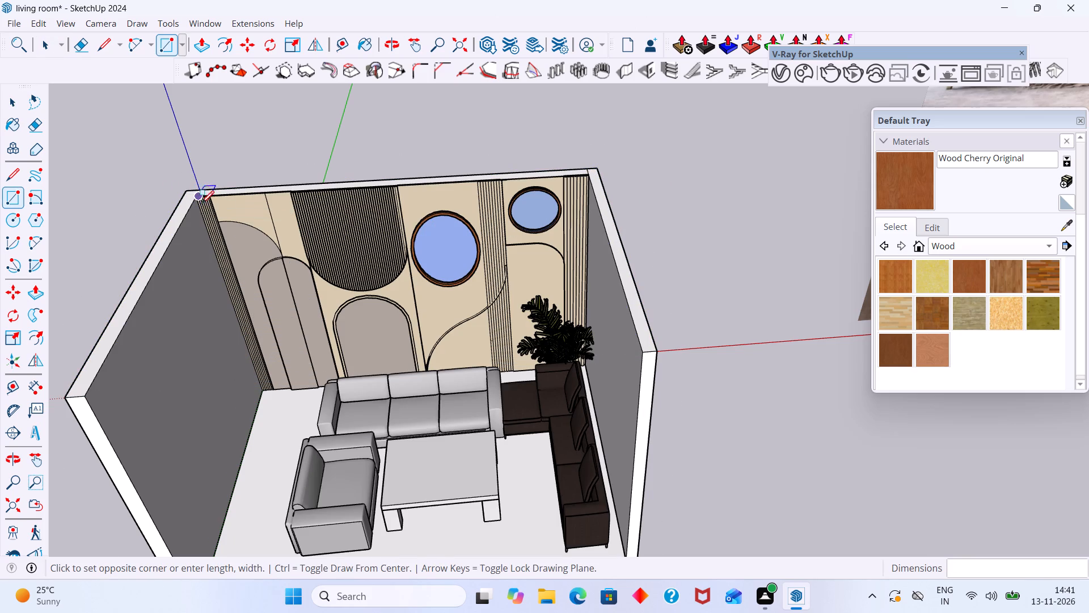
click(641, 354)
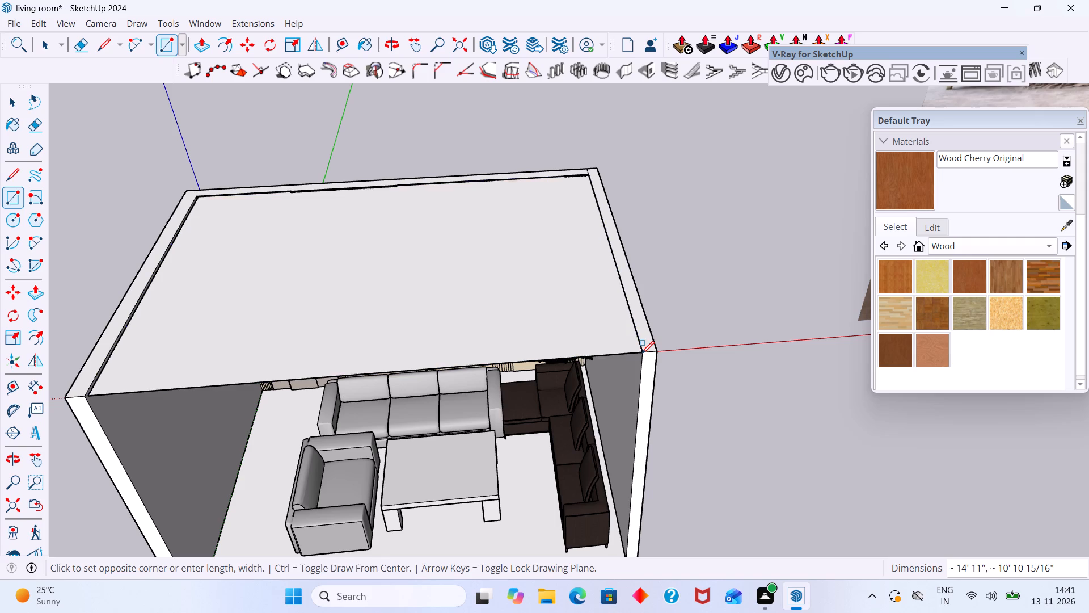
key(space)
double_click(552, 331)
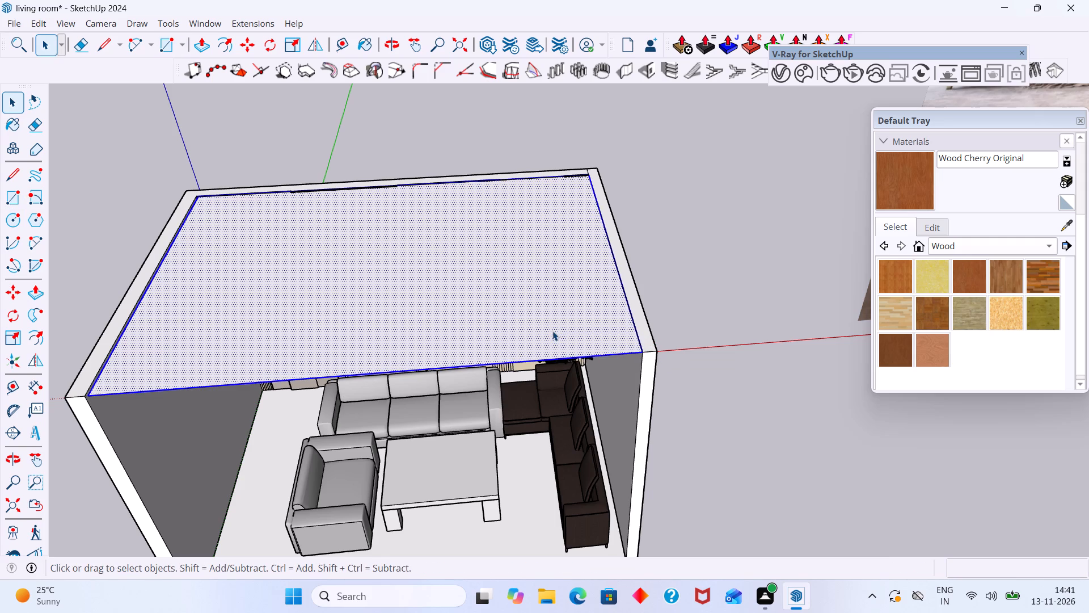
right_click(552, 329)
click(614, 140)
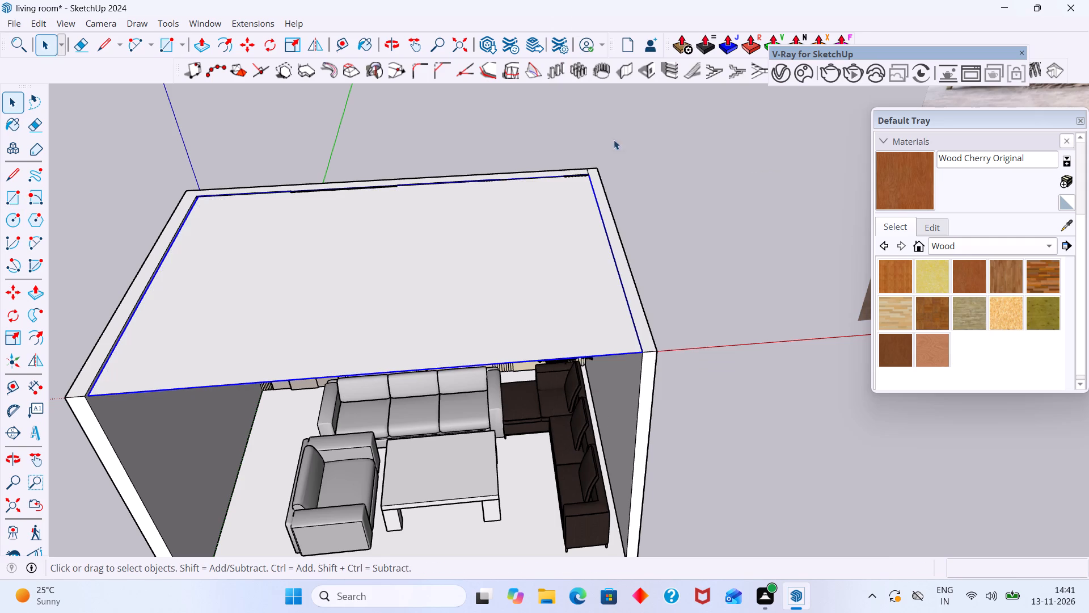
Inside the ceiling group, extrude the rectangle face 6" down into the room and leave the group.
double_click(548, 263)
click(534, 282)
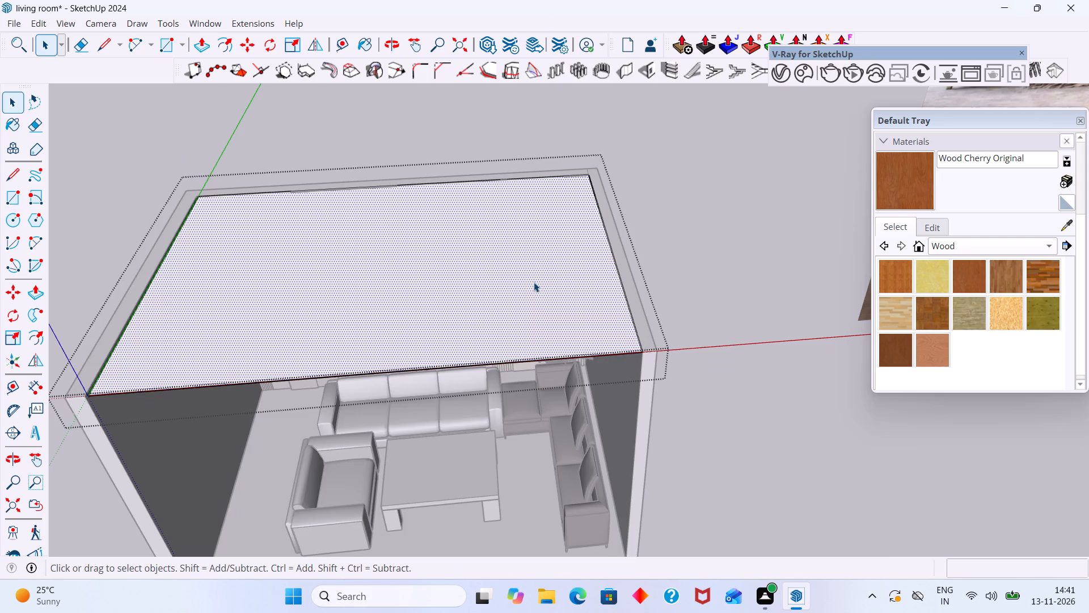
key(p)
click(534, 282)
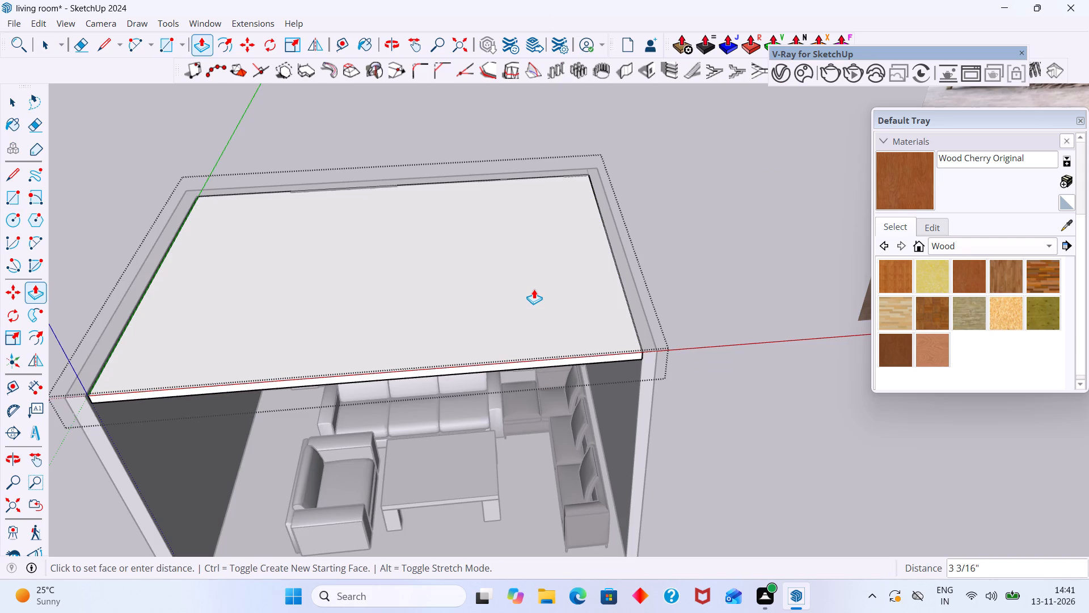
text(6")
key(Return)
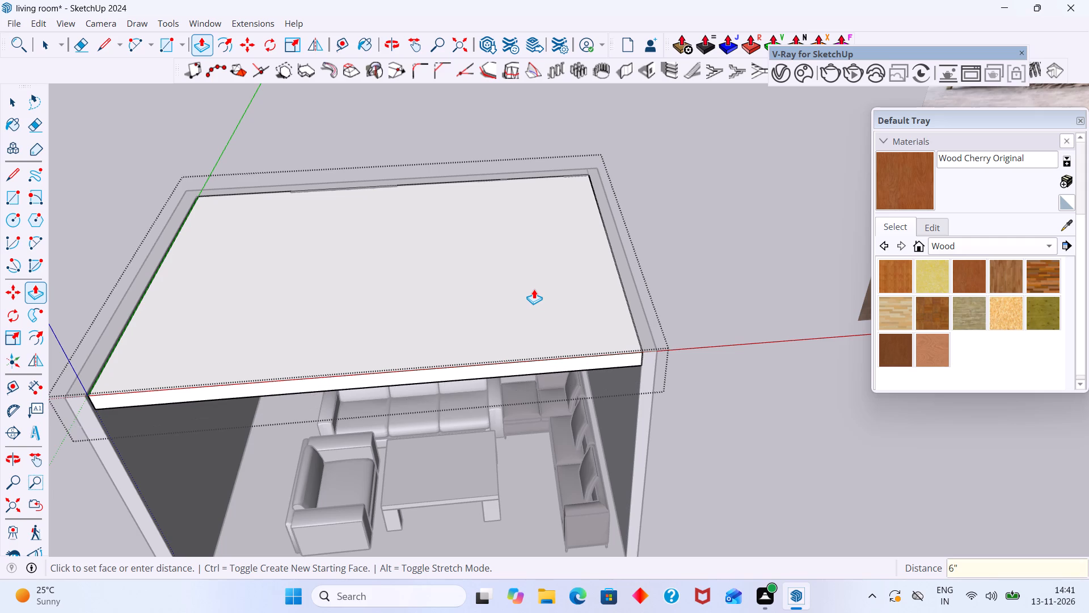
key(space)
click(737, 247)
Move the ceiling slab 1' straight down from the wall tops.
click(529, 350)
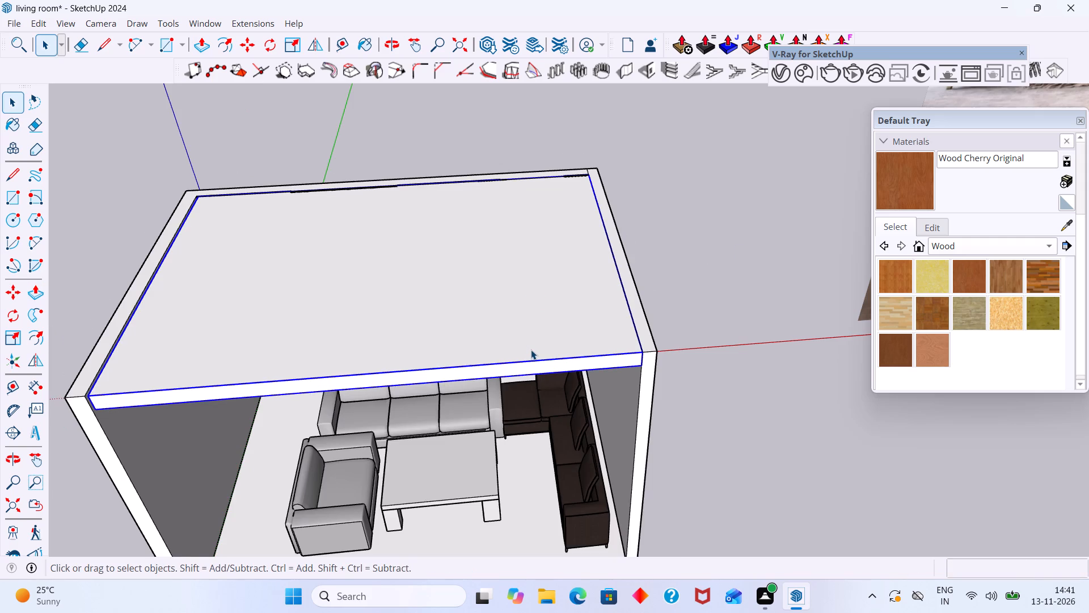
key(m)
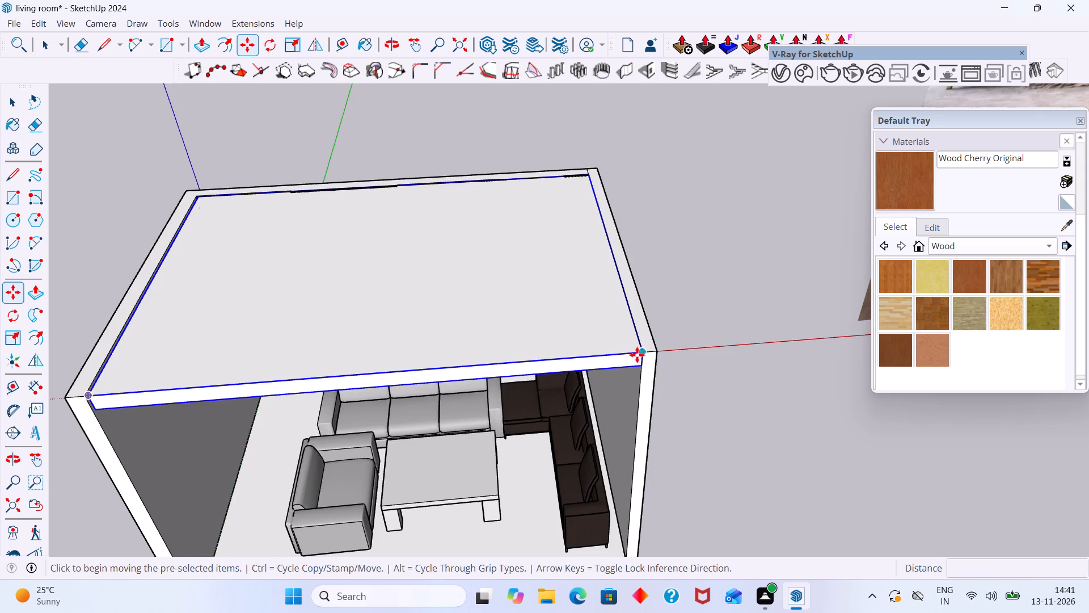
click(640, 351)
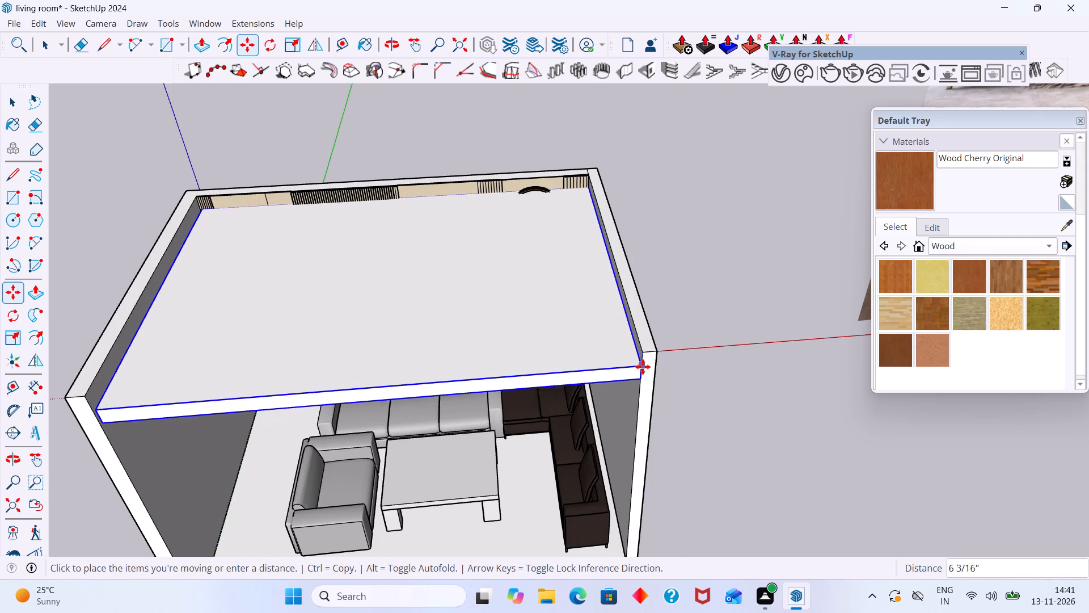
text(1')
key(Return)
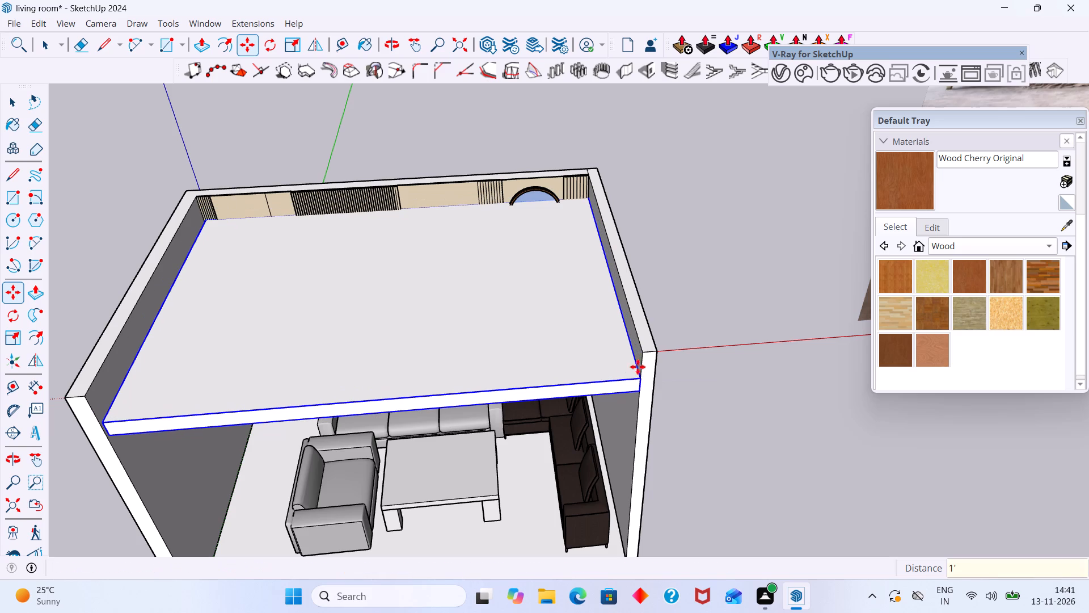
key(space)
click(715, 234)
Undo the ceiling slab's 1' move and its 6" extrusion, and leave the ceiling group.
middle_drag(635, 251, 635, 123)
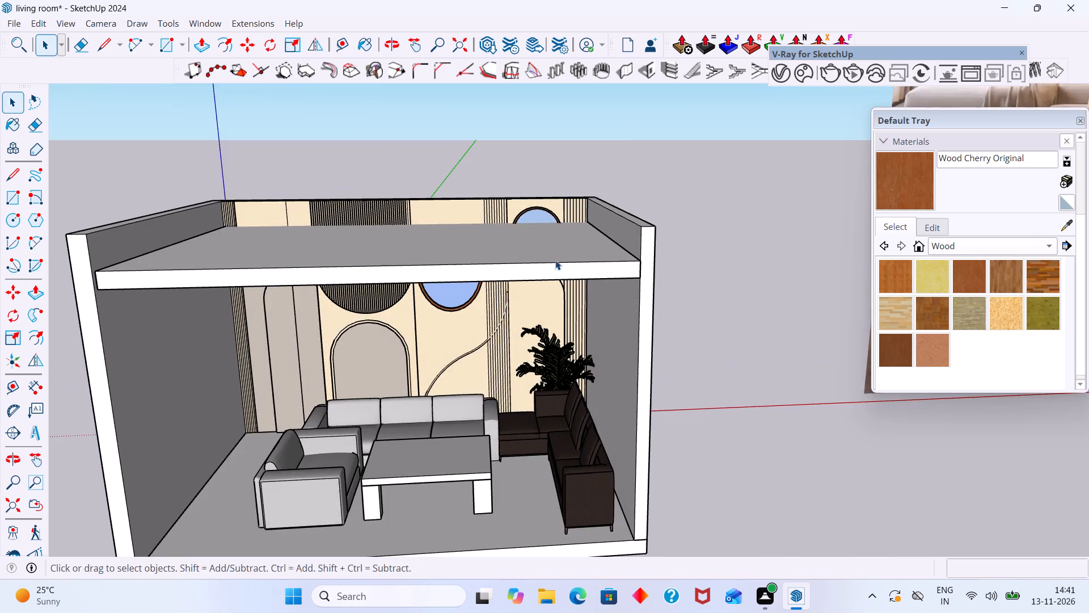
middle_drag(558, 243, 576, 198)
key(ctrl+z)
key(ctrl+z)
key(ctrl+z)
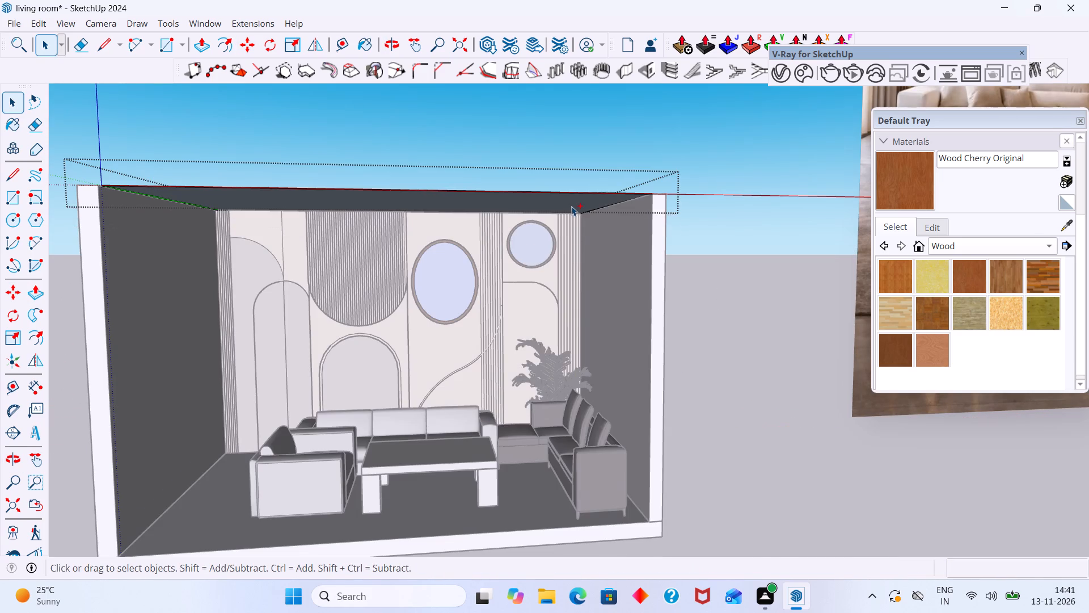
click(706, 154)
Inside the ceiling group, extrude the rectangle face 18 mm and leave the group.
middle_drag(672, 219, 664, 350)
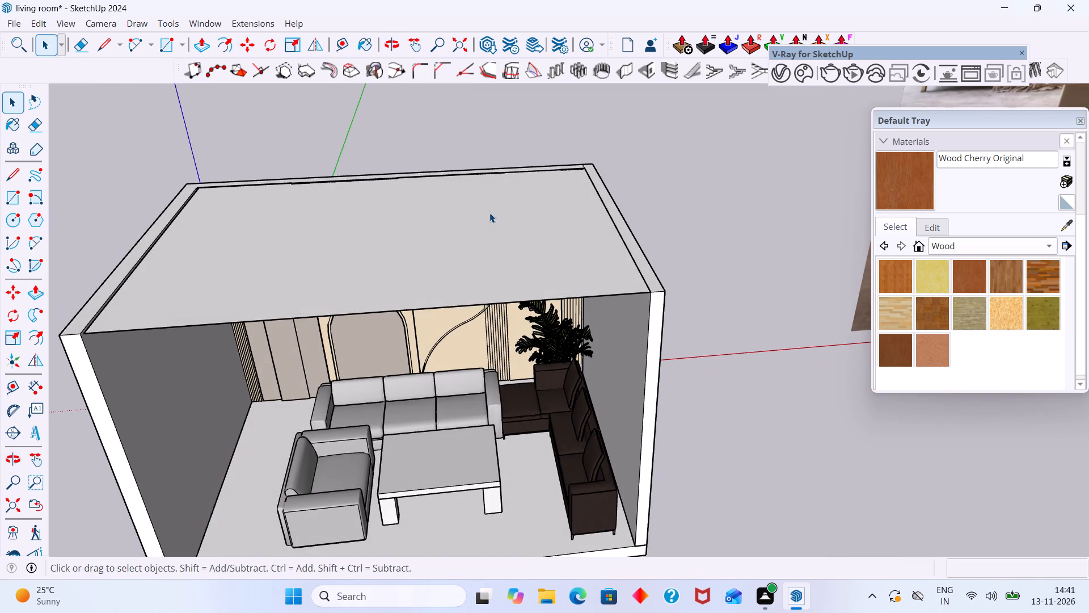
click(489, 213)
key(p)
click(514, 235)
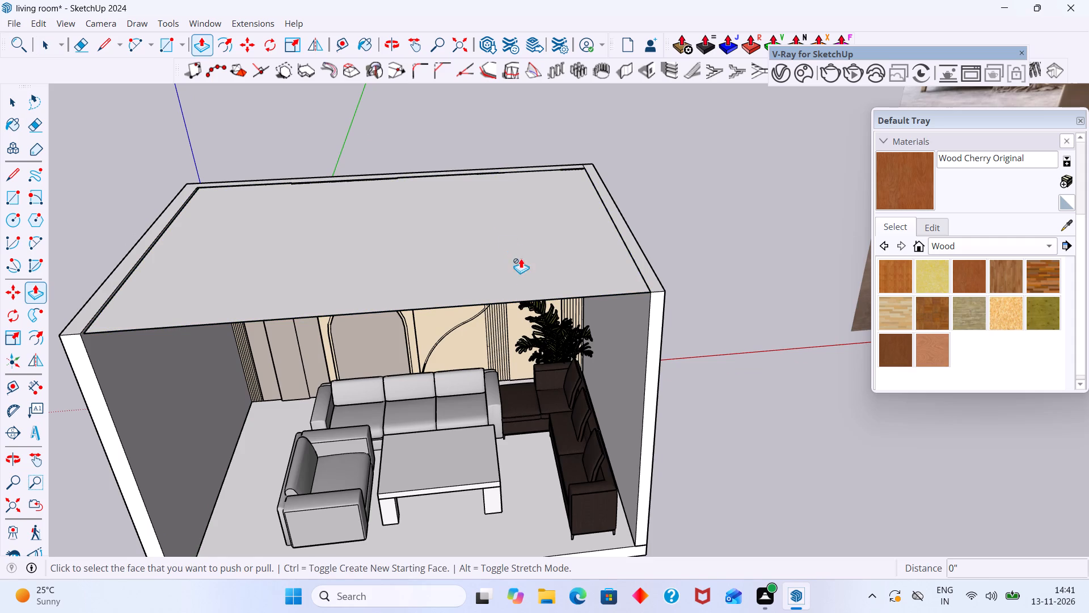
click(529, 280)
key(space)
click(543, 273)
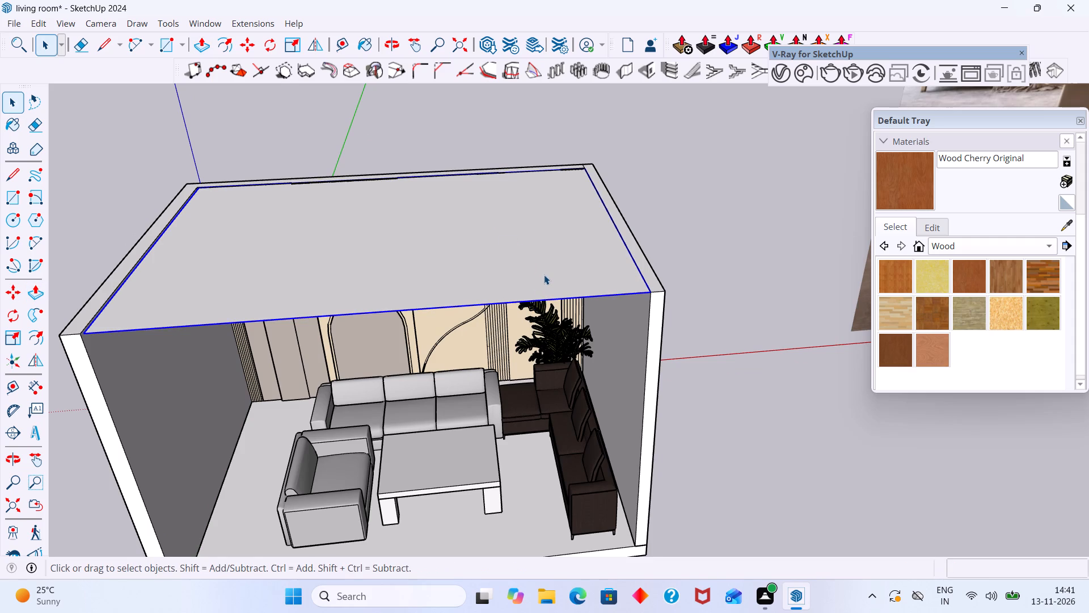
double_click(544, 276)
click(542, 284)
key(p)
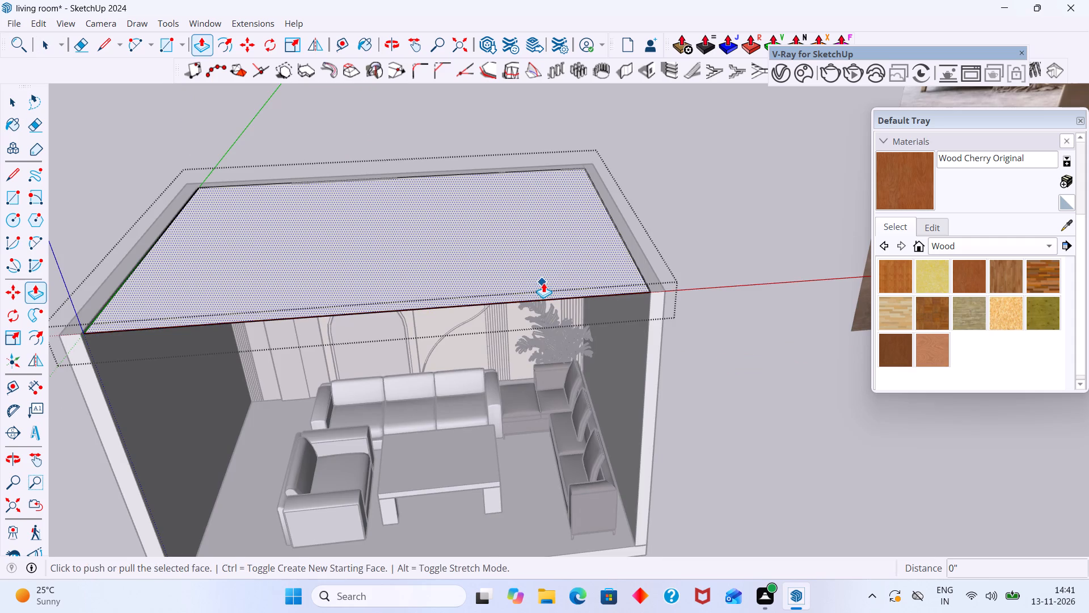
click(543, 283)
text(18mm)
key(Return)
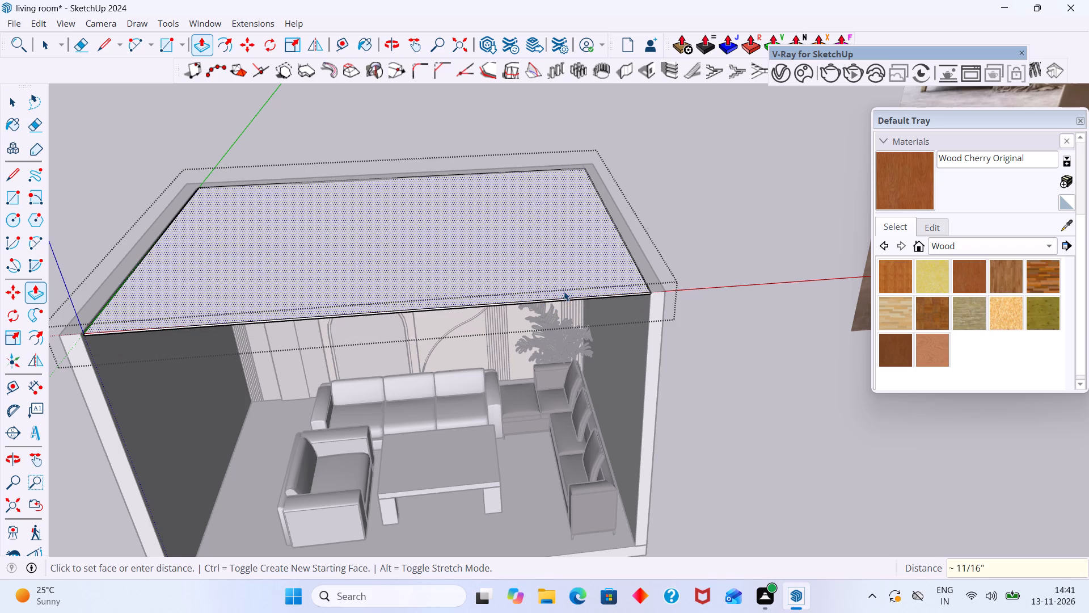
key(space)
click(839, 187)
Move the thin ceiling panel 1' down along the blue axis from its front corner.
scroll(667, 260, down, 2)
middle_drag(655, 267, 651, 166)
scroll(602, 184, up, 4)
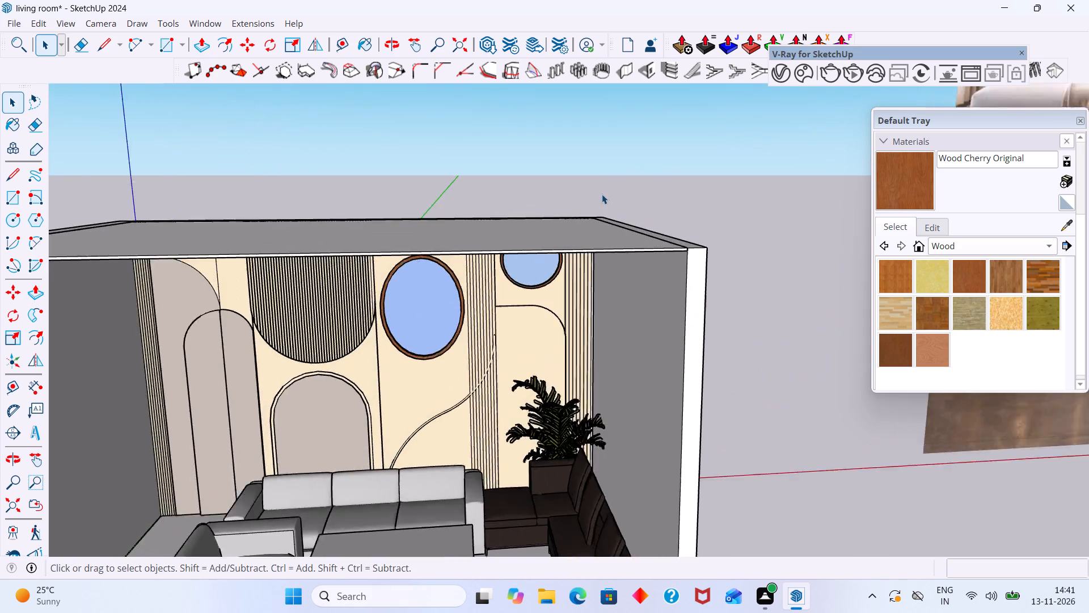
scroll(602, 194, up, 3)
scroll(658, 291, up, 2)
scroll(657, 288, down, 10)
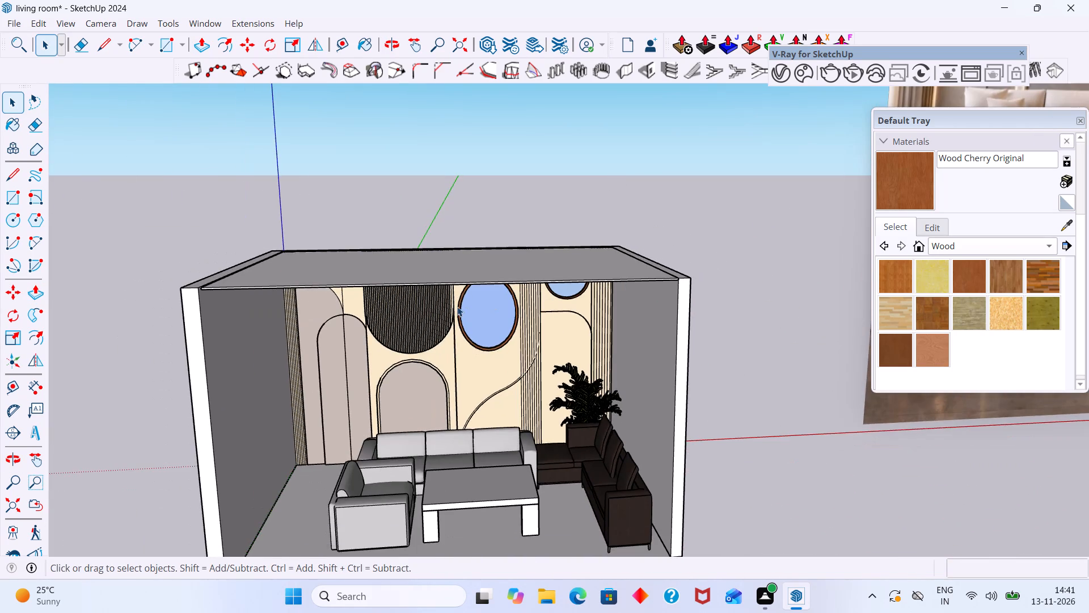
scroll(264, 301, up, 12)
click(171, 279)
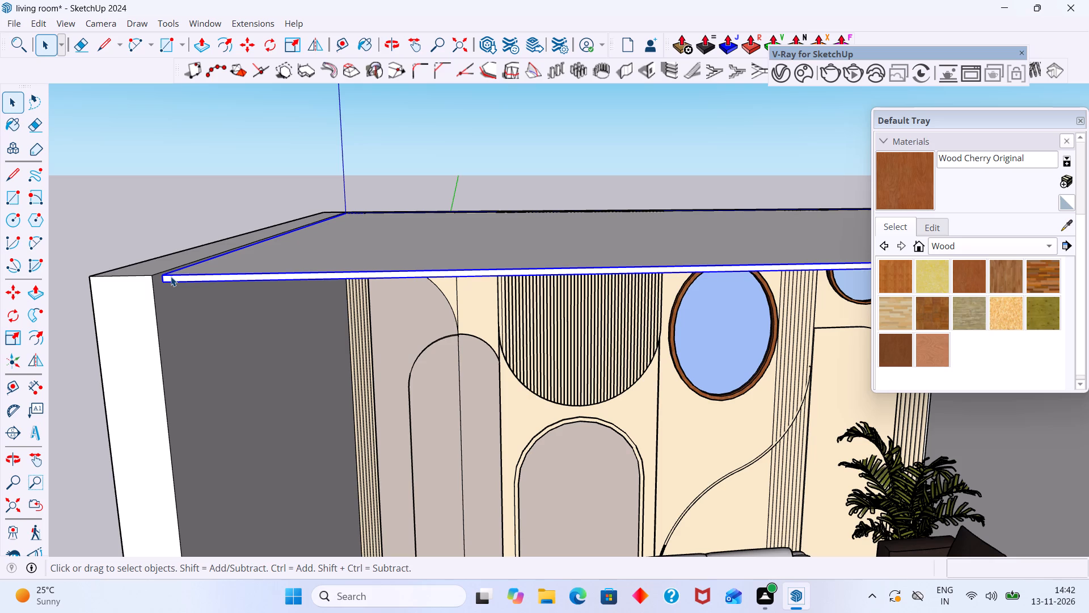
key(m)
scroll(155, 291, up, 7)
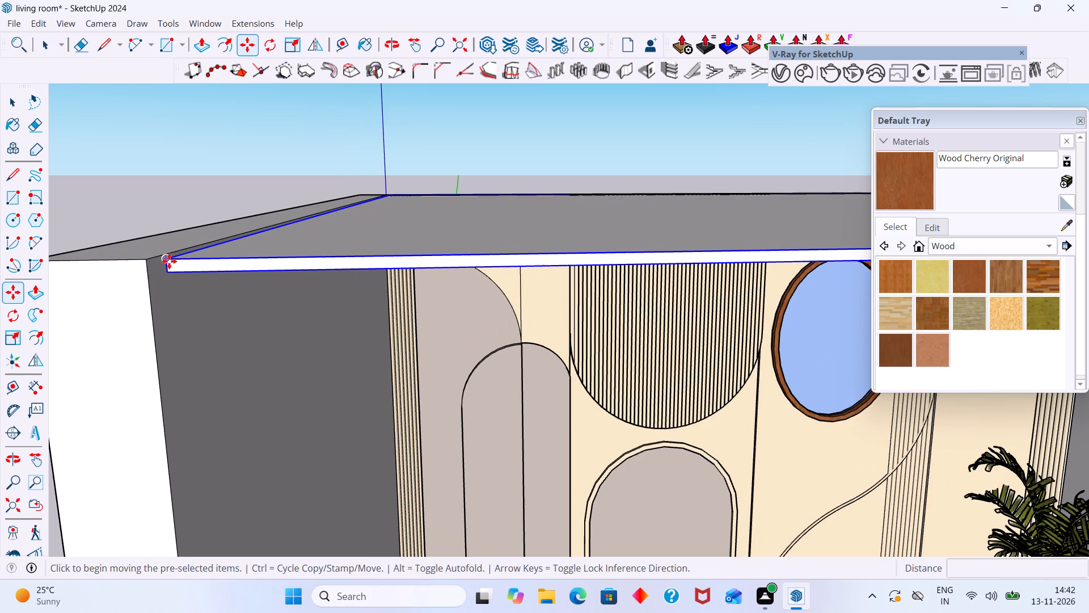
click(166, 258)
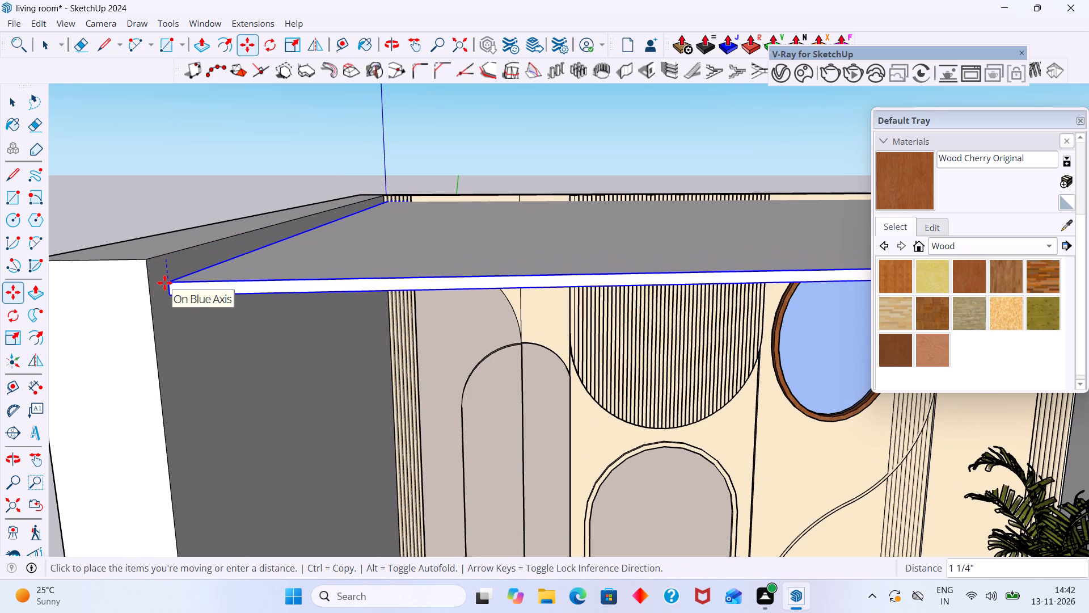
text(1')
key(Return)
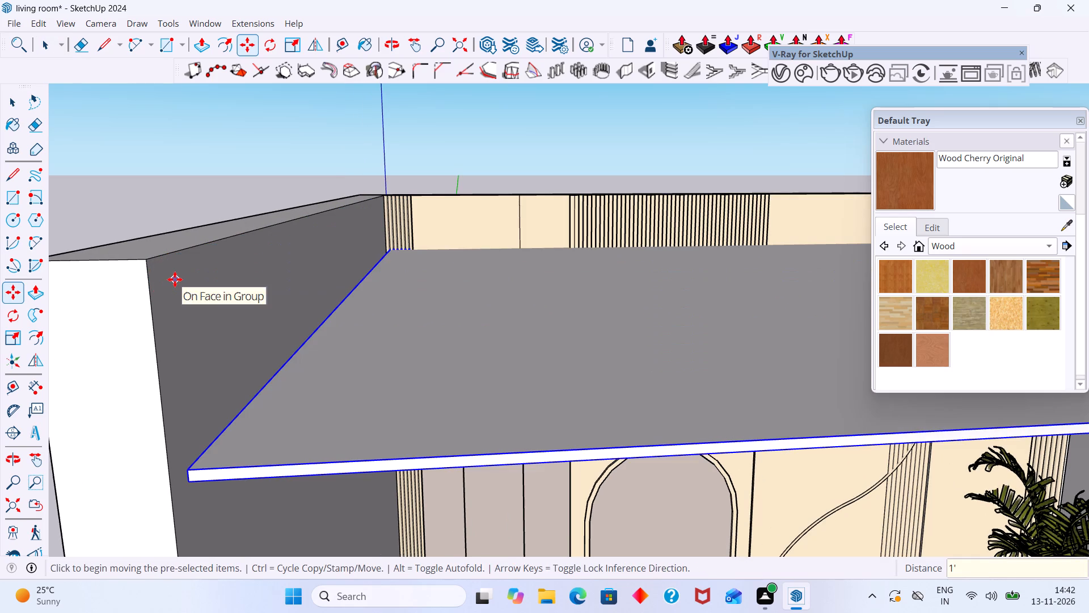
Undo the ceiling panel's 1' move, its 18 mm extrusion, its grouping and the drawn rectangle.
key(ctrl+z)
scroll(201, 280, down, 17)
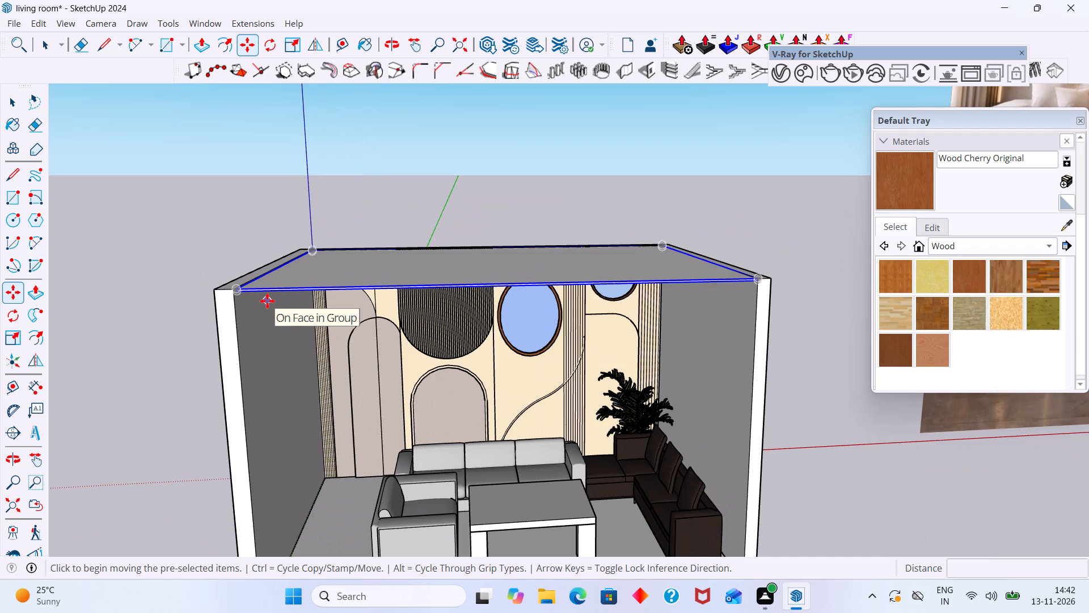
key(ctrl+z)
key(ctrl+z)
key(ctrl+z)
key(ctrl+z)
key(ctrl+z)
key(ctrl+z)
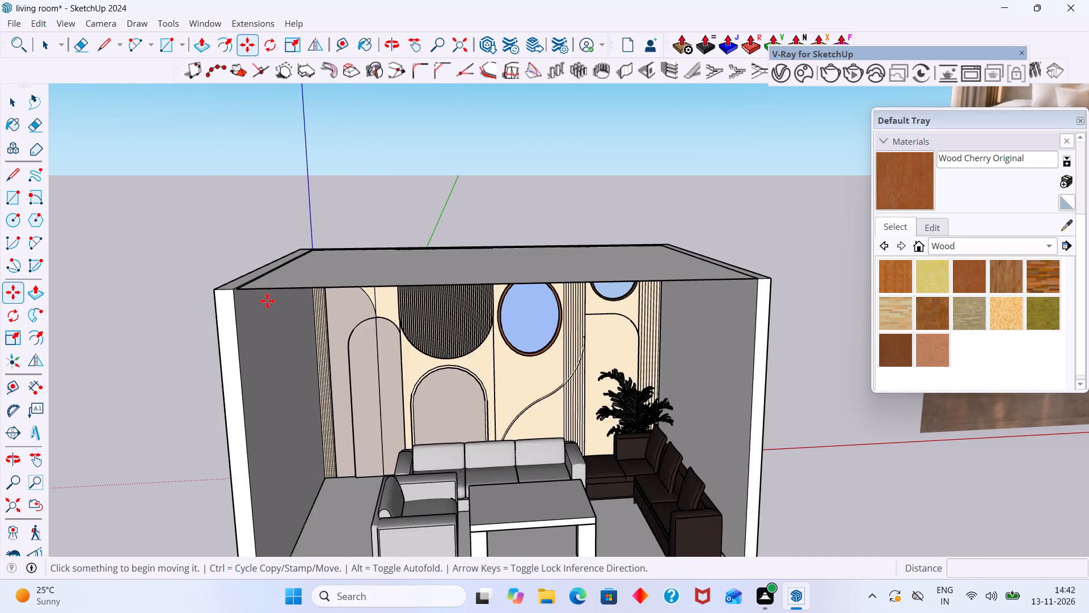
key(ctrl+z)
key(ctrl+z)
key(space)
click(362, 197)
Unhide the hidden objects in the living room model.
middle_drag(277, 280, 289, 362)
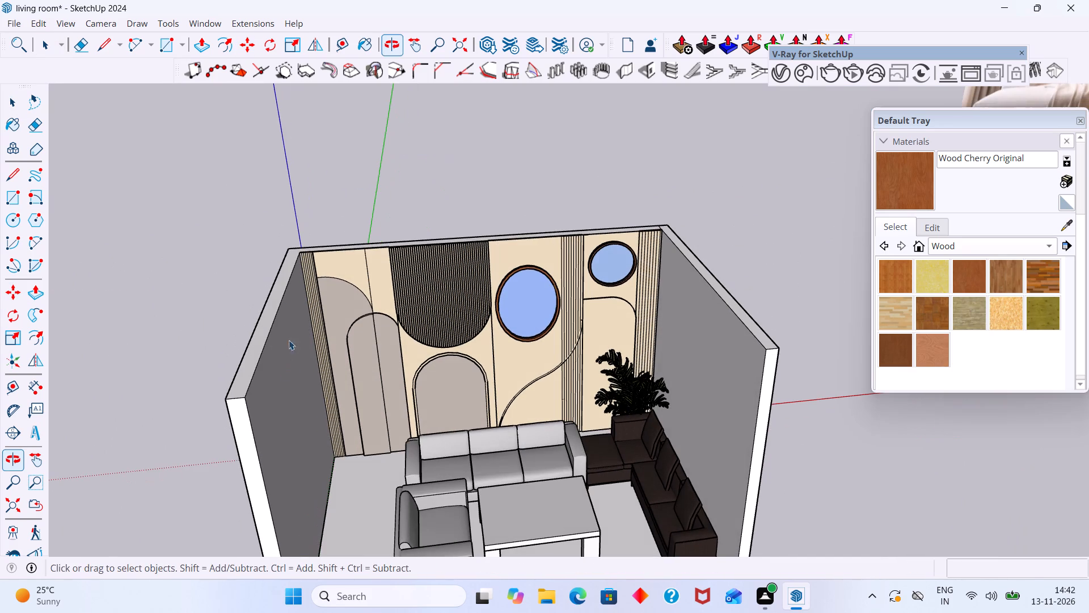
click(43, 26)
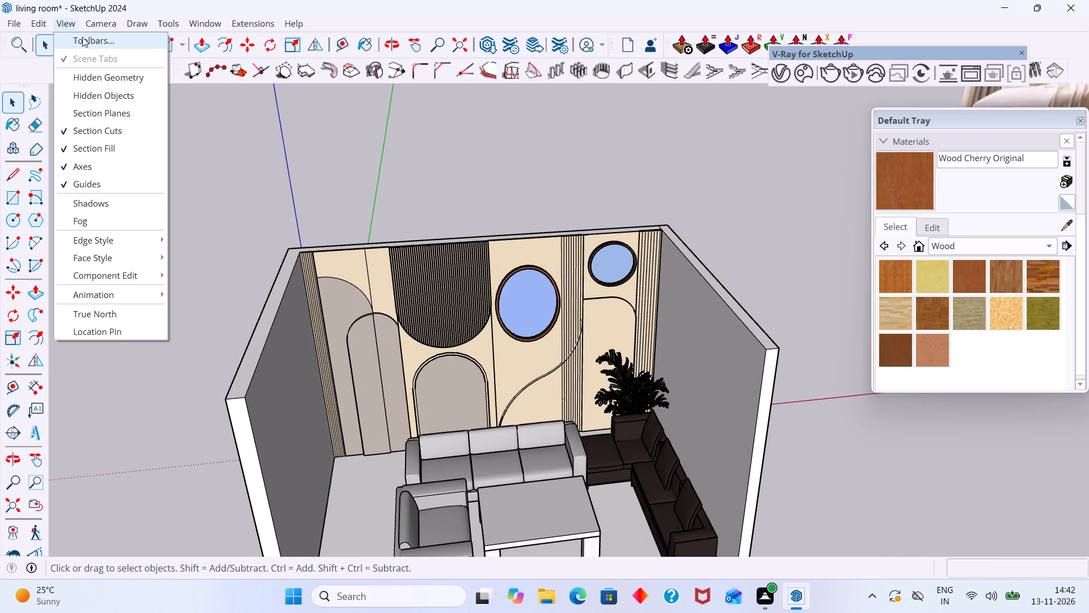
click(39, 18)
click(43, 19)
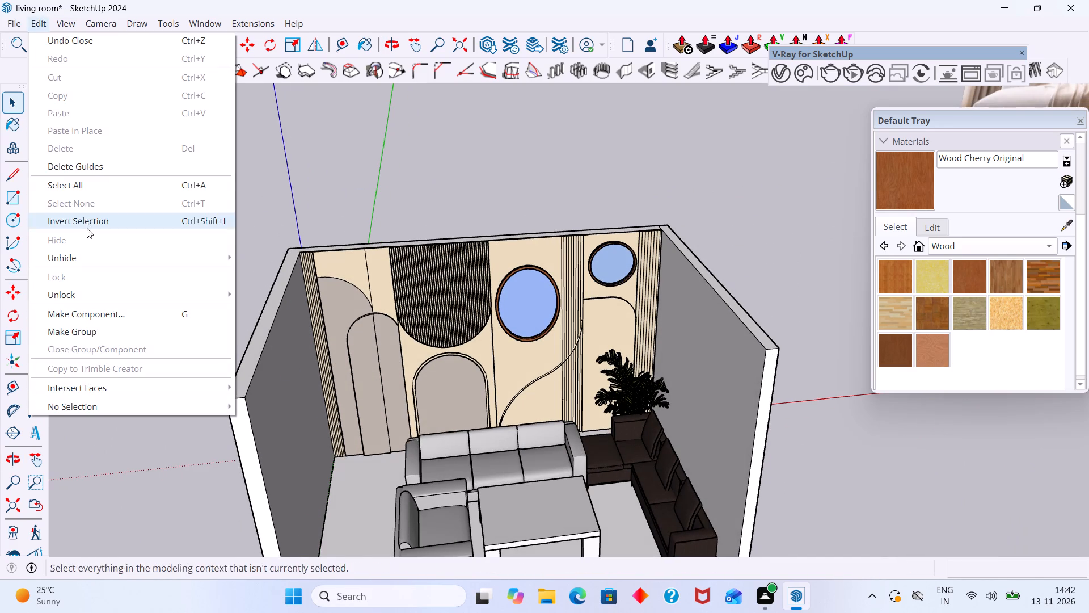
click(71, 259)
click(255, 292)
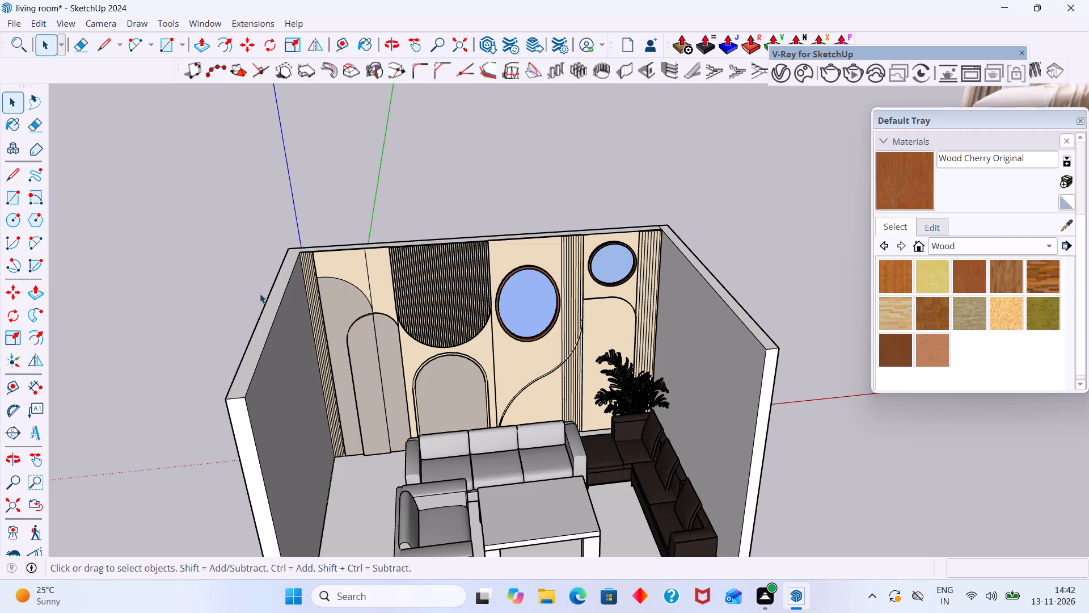
Draw a 15' 11" by 11' 5 3/8" rectangle across the wall tops, from the back outer corner to the opposite front outer corner.
click(419, 208)
middle_drag(484, 289, 375, 303)
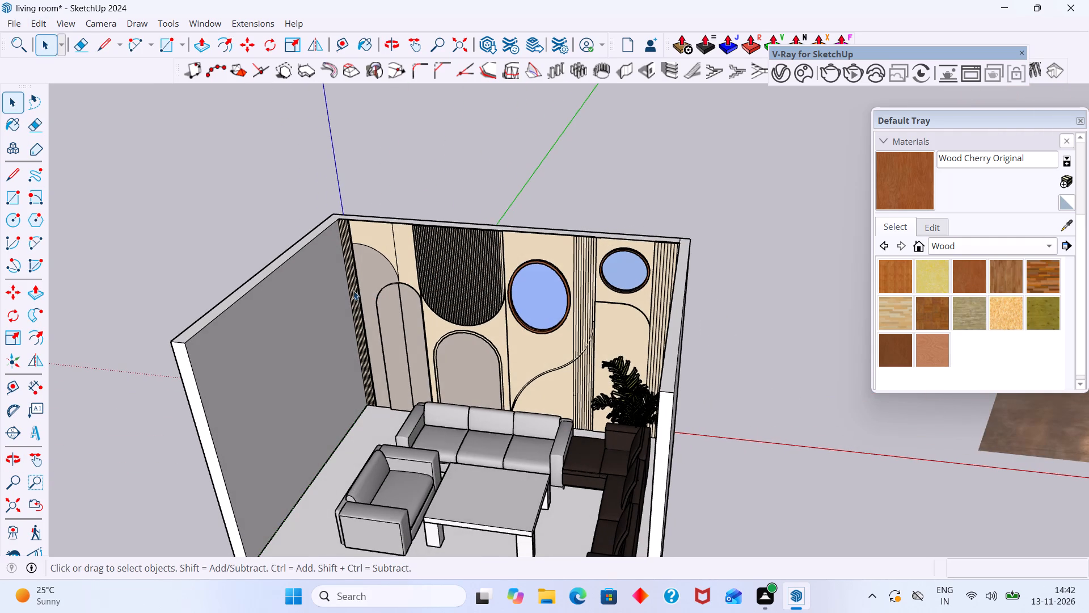
key(e)
key(r)
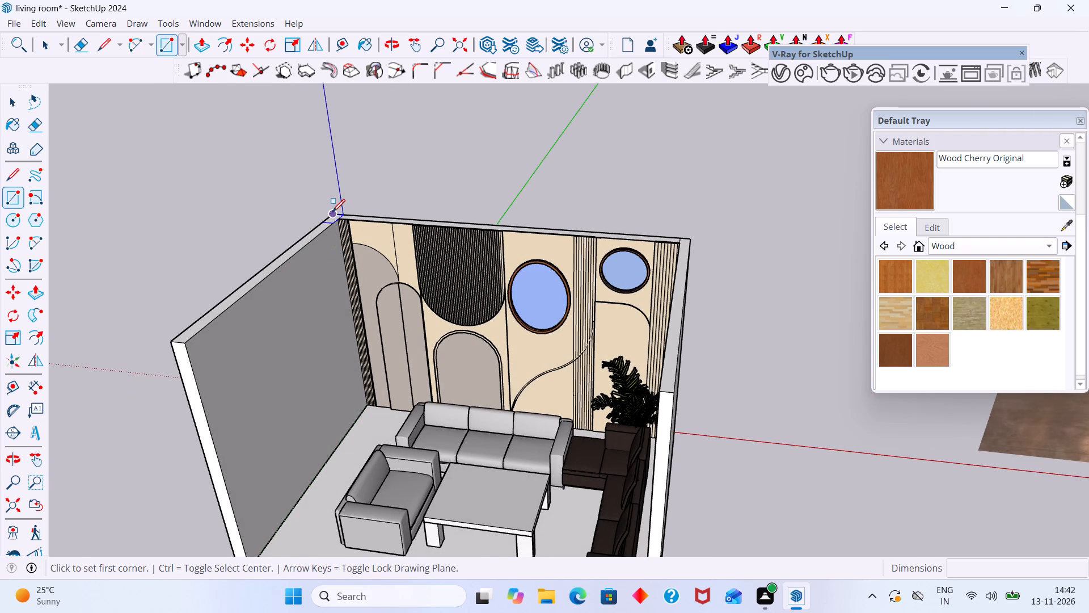
click(332, 212)
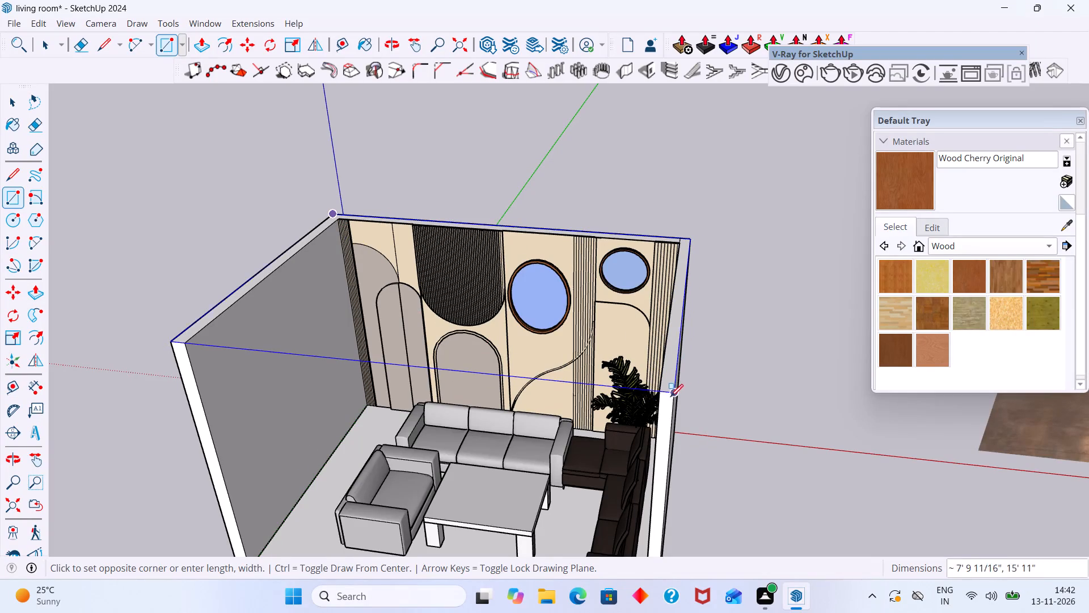
click(668, 396)
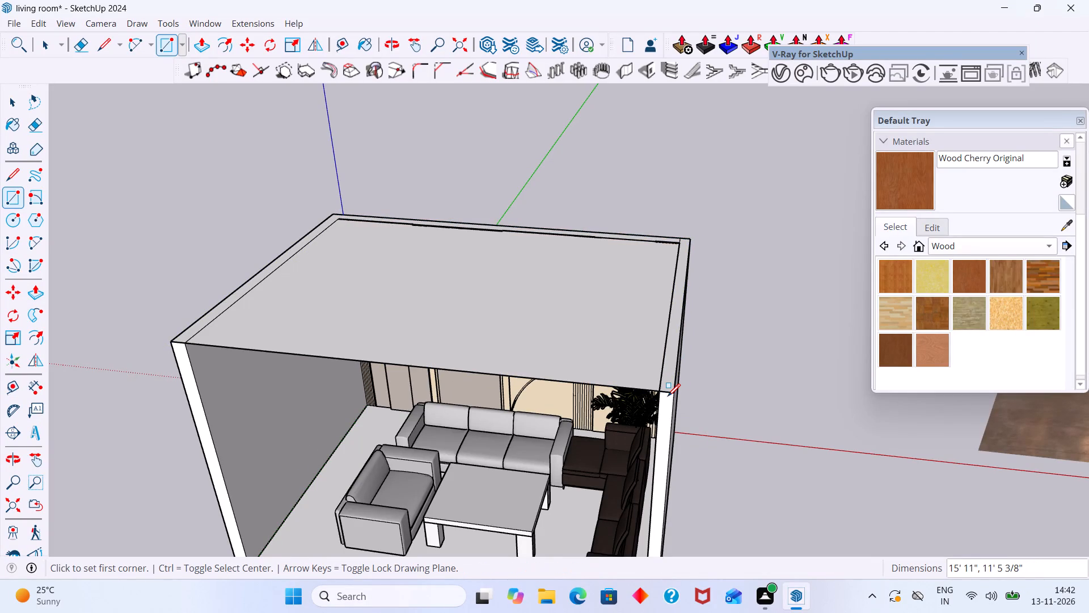
Group the rectangle face on the wall tops together with its edges.
key(space)
double_click(612, 344)
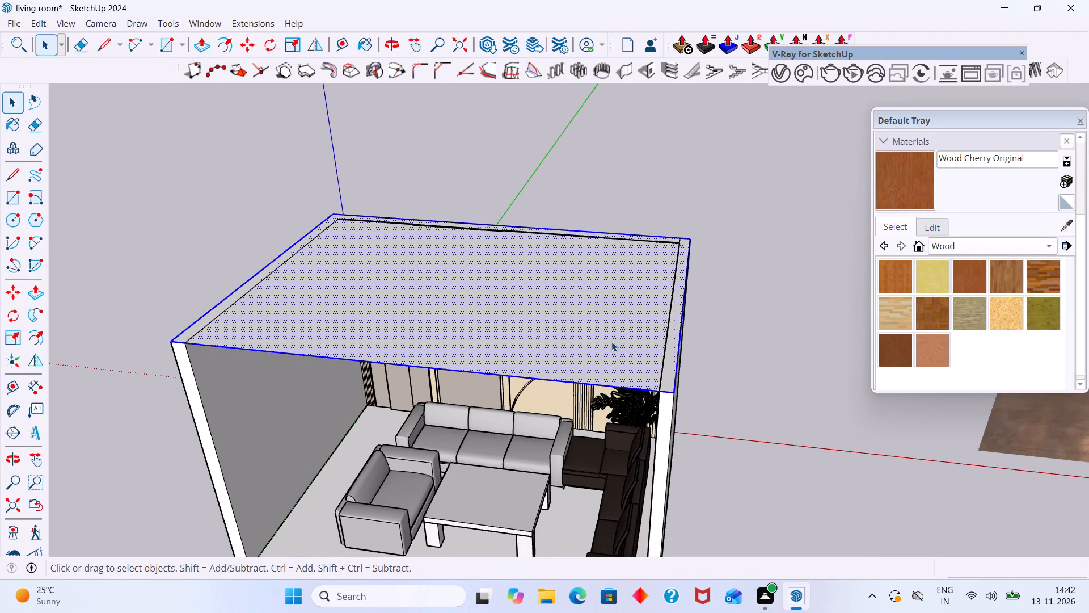
right_click(611, 342)
click(640, 142)
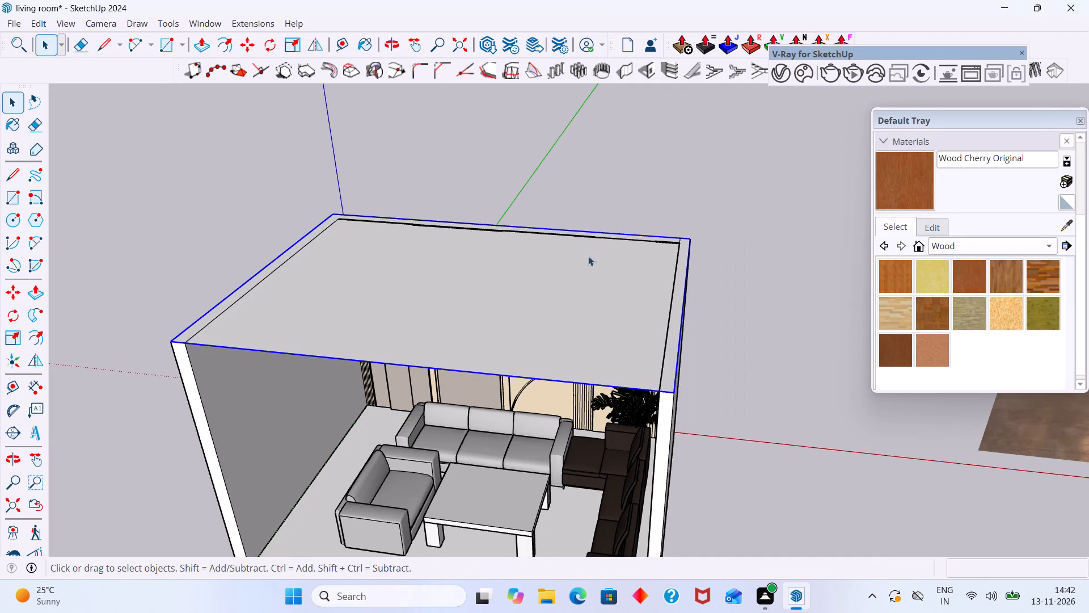
Inside the new ceiling group, extrude the rectangle face 6" upward and leave the group.
double_click(584, 294)
click(583, 312)
key(p)
click(583, 313)
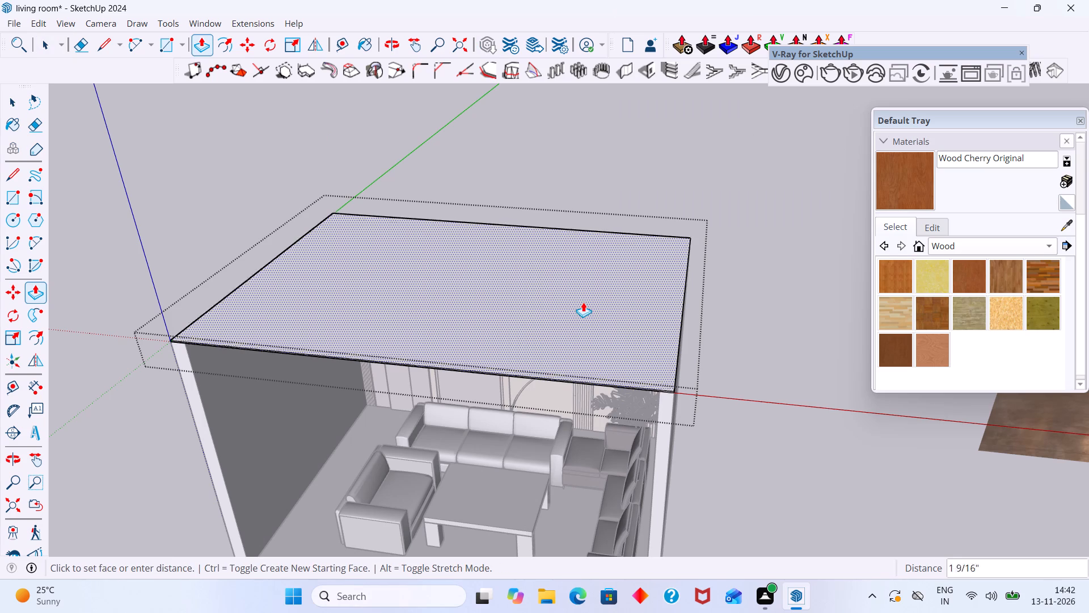
key(6)
key(shift+quotedbl)
key(Return)
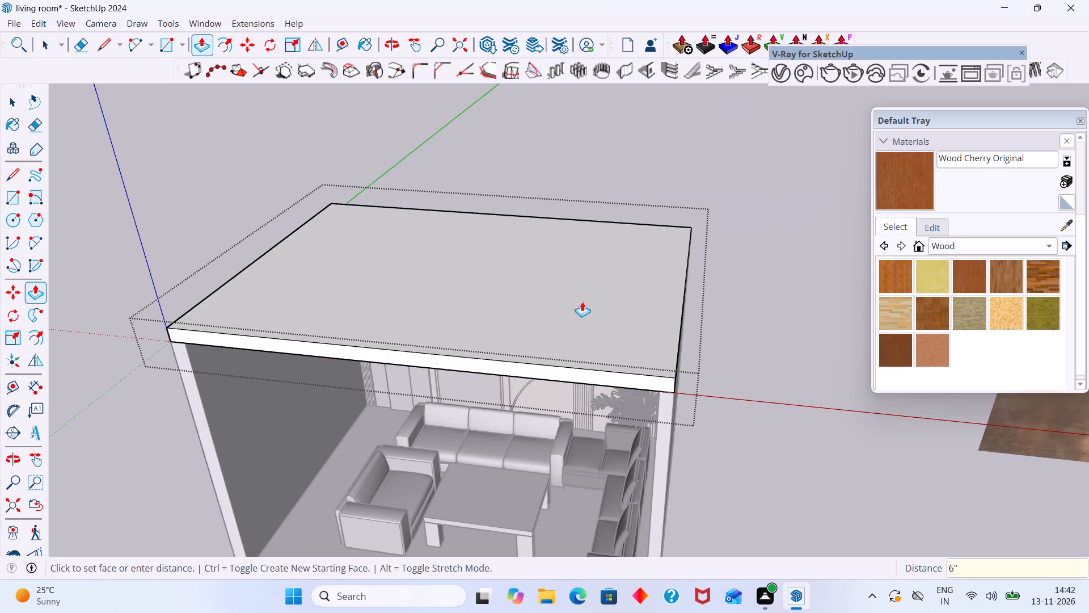
key(space)
click(737, 301)
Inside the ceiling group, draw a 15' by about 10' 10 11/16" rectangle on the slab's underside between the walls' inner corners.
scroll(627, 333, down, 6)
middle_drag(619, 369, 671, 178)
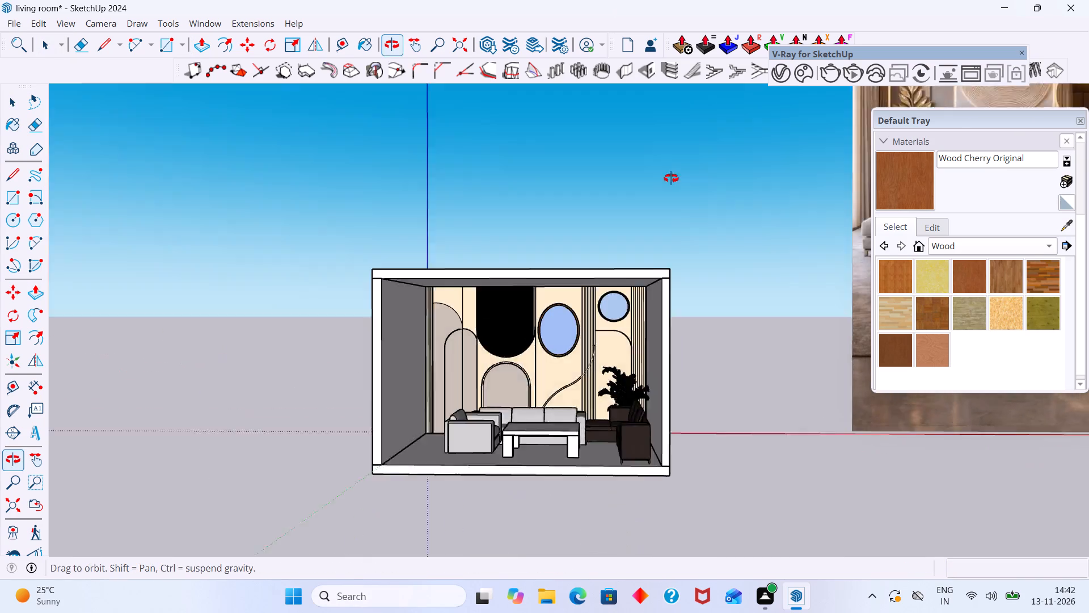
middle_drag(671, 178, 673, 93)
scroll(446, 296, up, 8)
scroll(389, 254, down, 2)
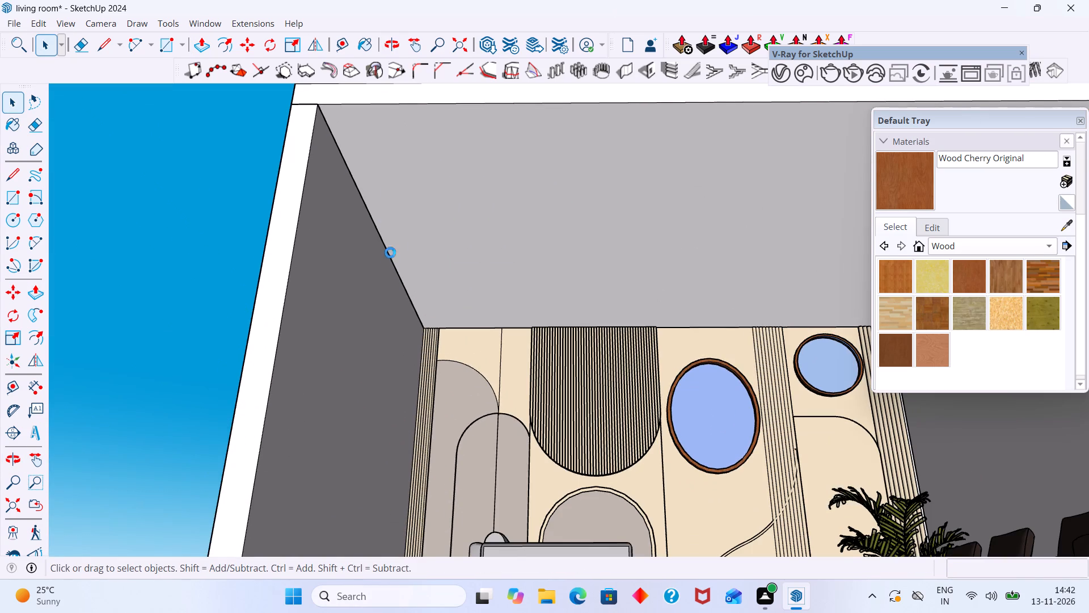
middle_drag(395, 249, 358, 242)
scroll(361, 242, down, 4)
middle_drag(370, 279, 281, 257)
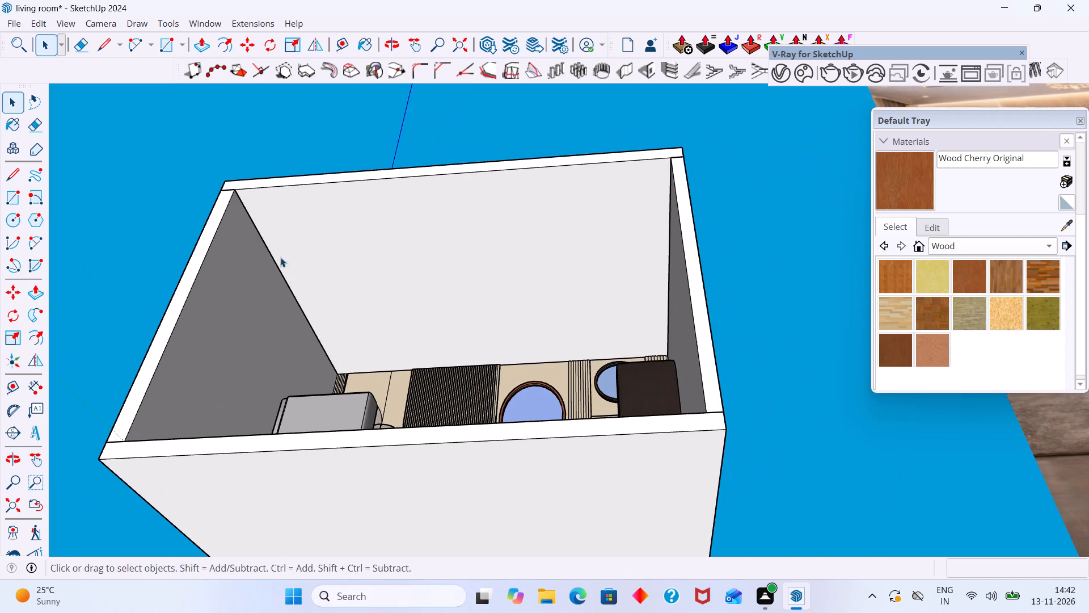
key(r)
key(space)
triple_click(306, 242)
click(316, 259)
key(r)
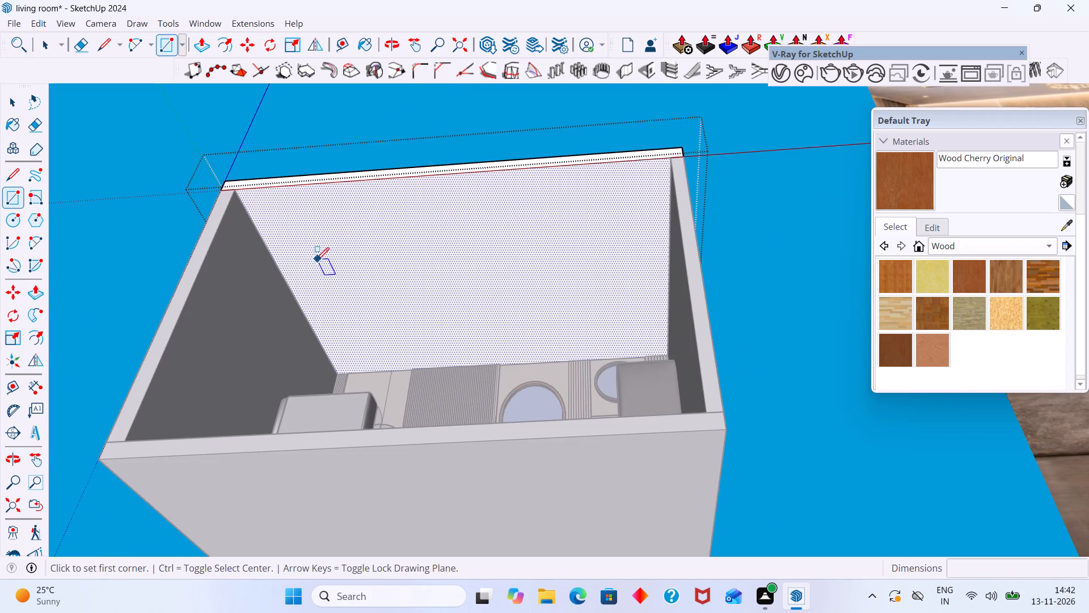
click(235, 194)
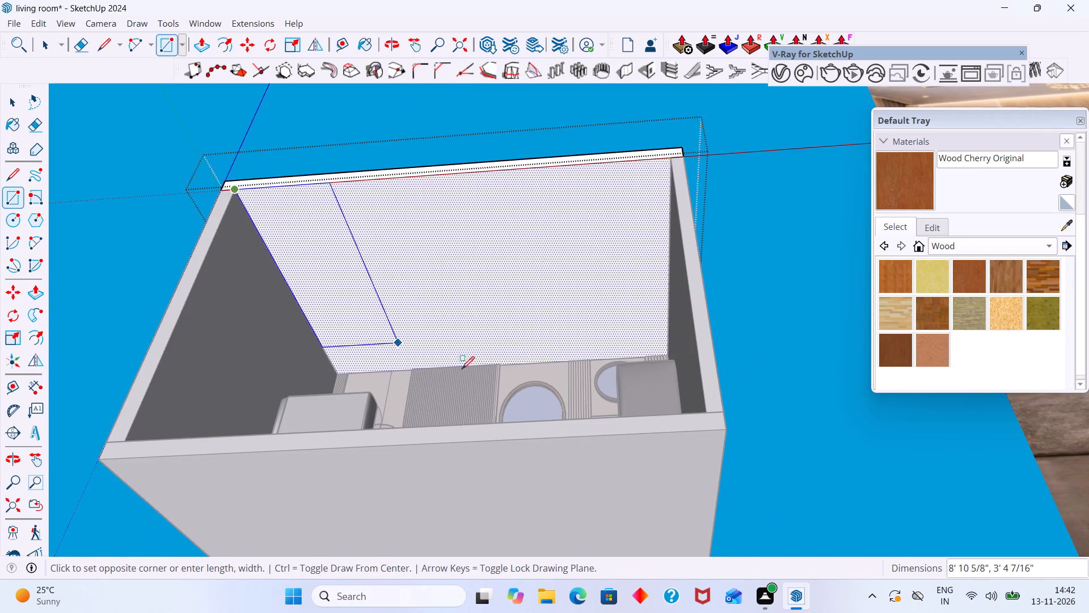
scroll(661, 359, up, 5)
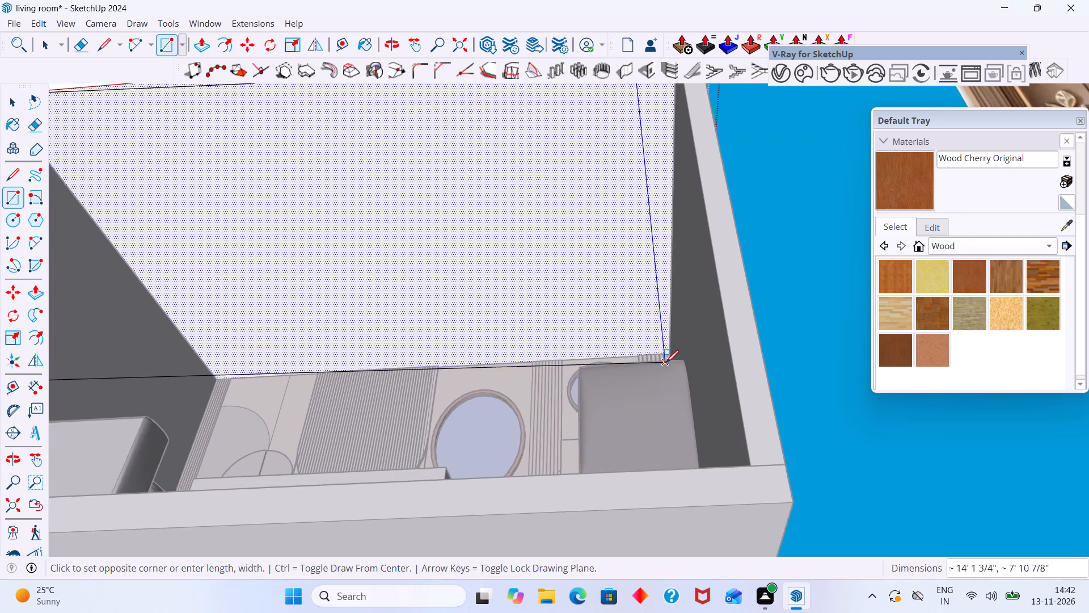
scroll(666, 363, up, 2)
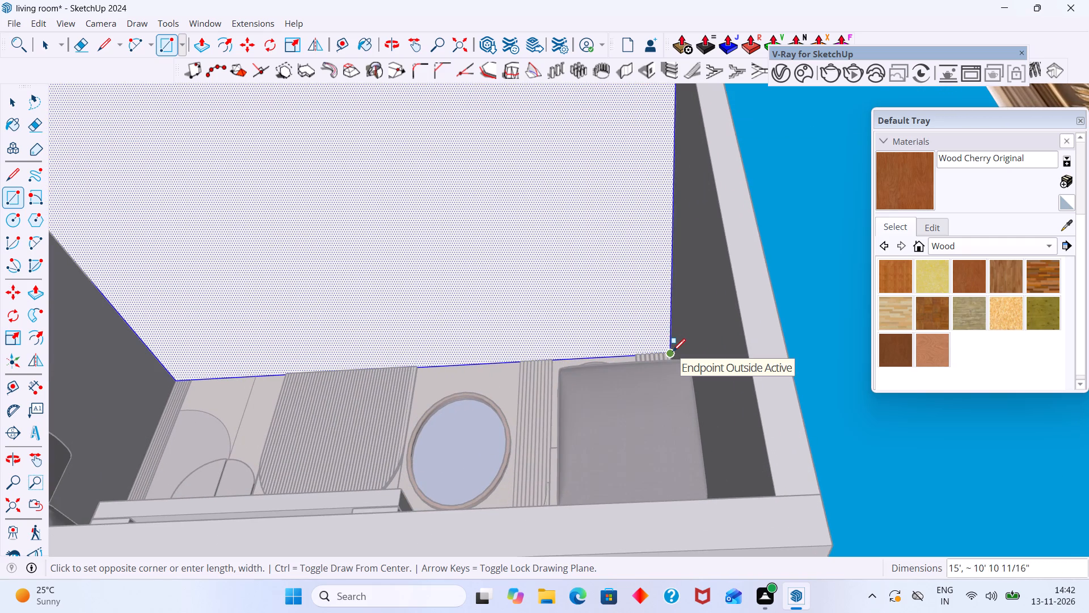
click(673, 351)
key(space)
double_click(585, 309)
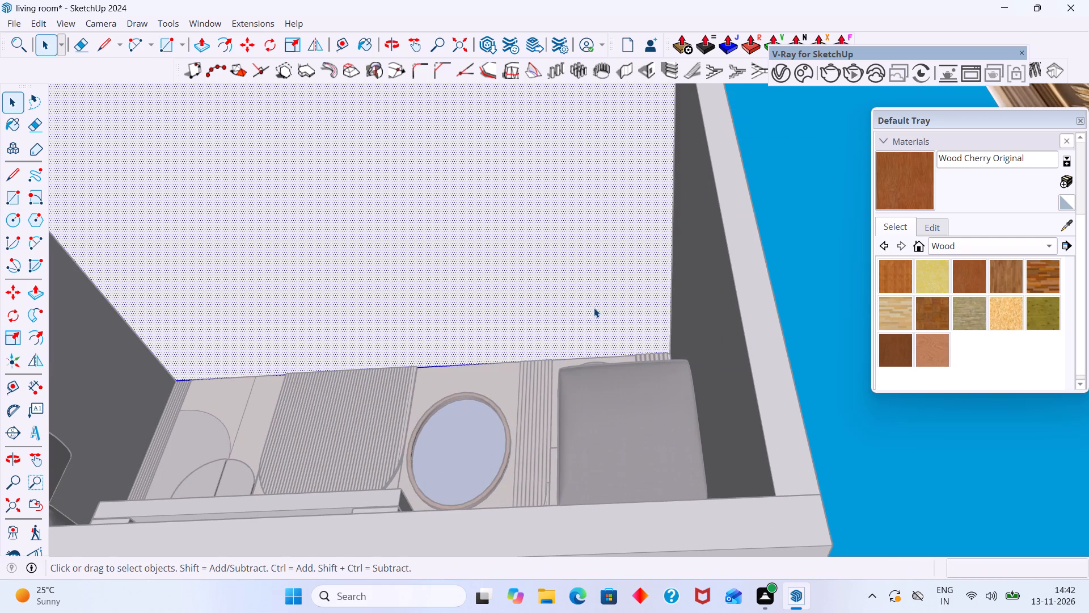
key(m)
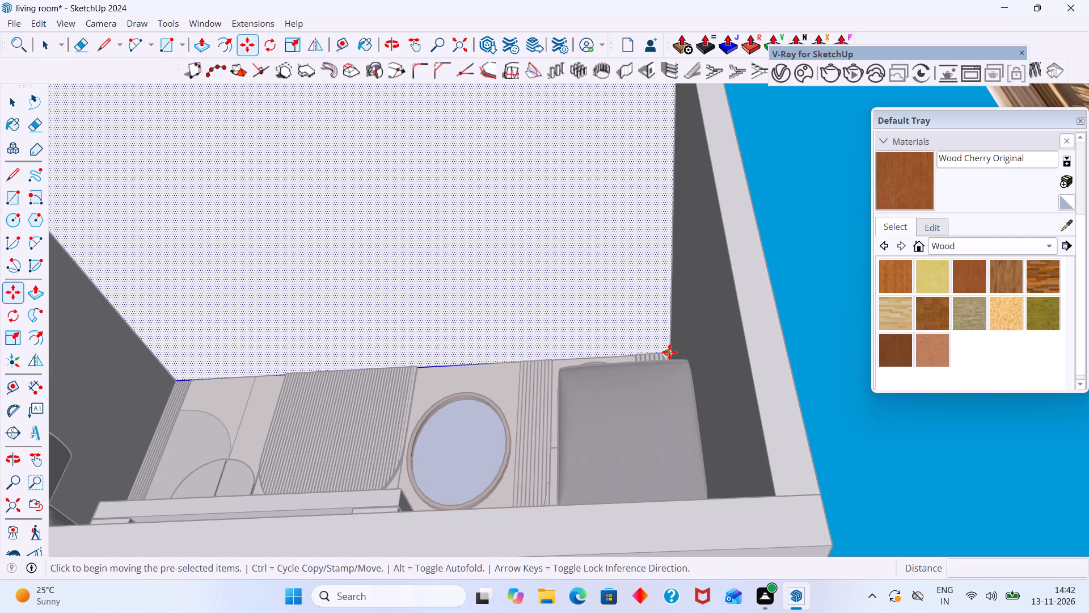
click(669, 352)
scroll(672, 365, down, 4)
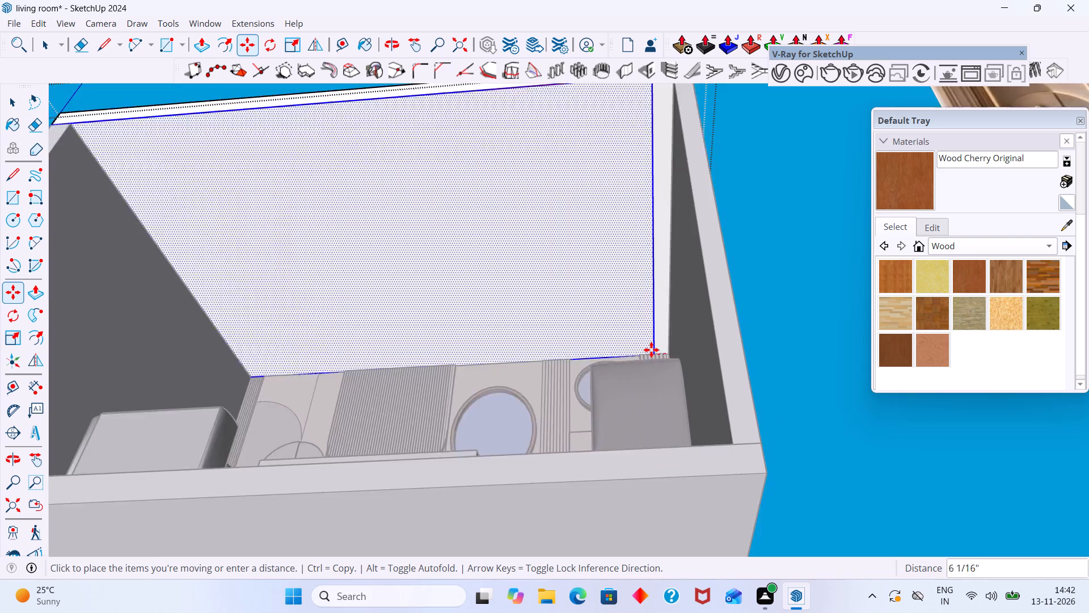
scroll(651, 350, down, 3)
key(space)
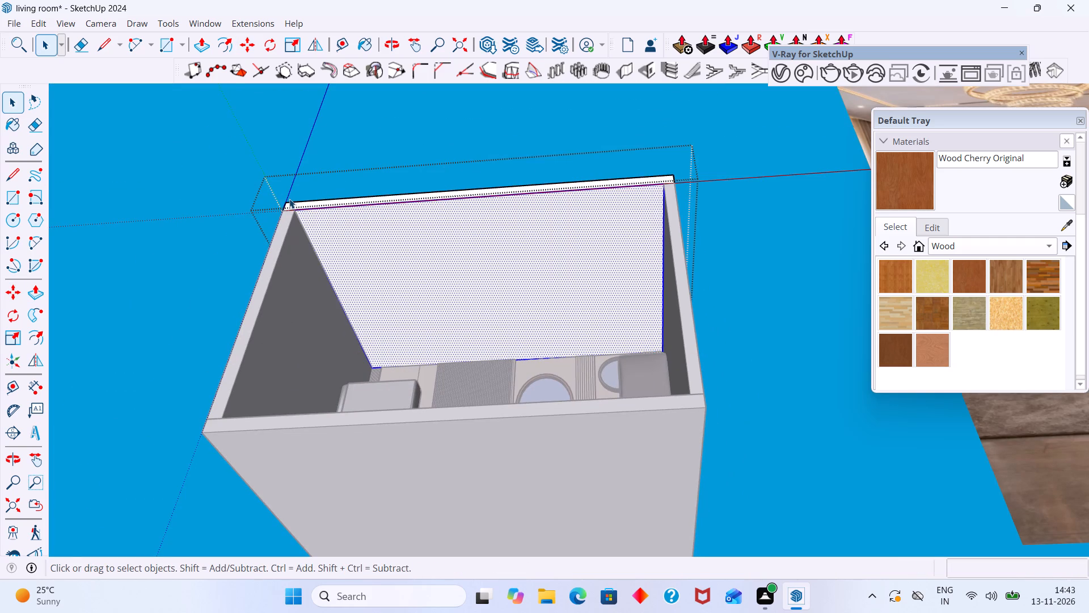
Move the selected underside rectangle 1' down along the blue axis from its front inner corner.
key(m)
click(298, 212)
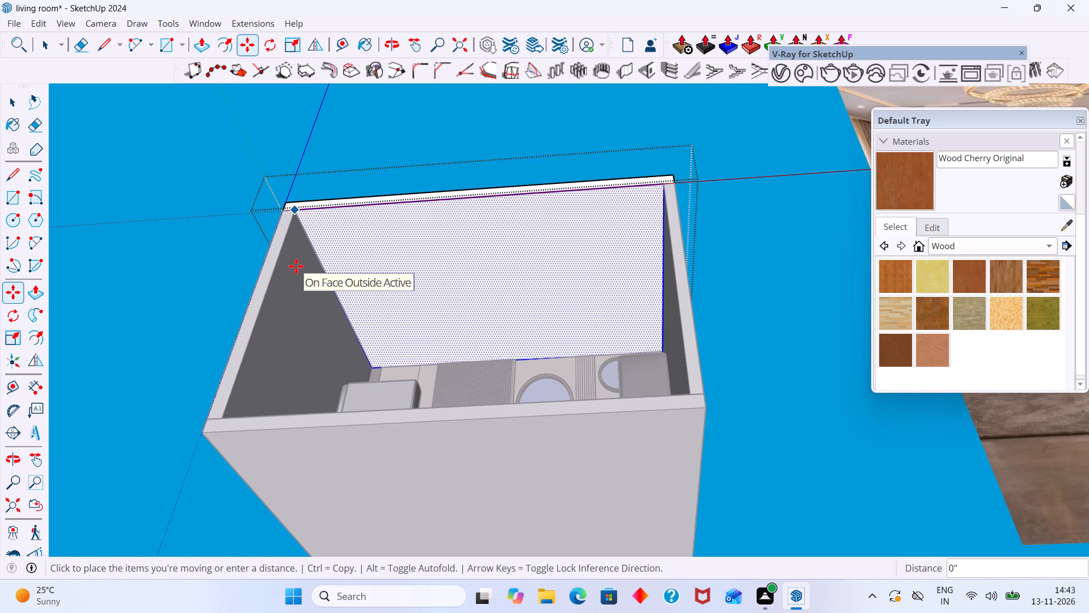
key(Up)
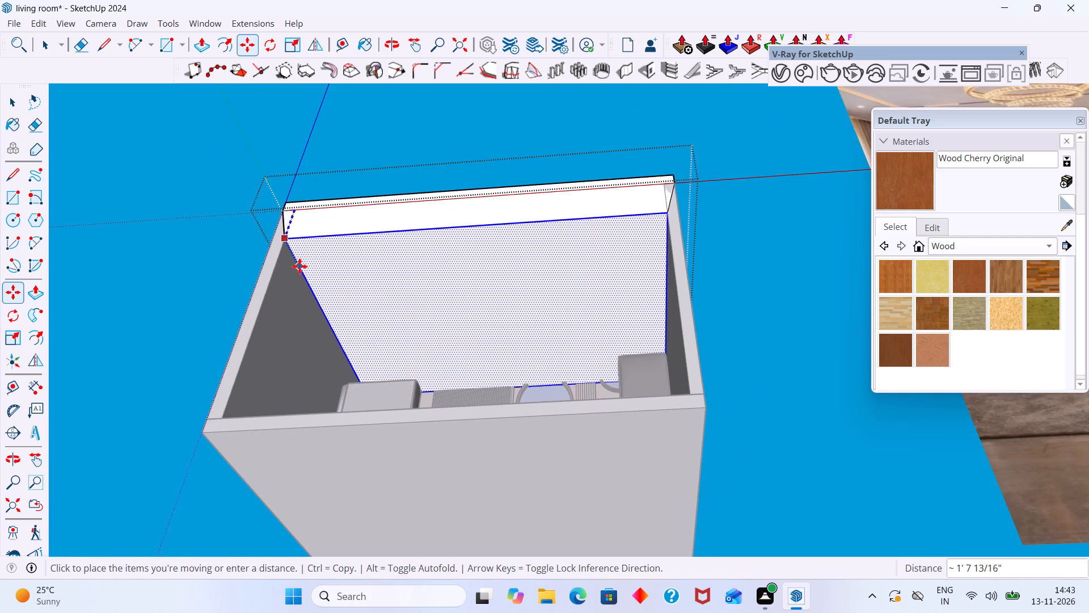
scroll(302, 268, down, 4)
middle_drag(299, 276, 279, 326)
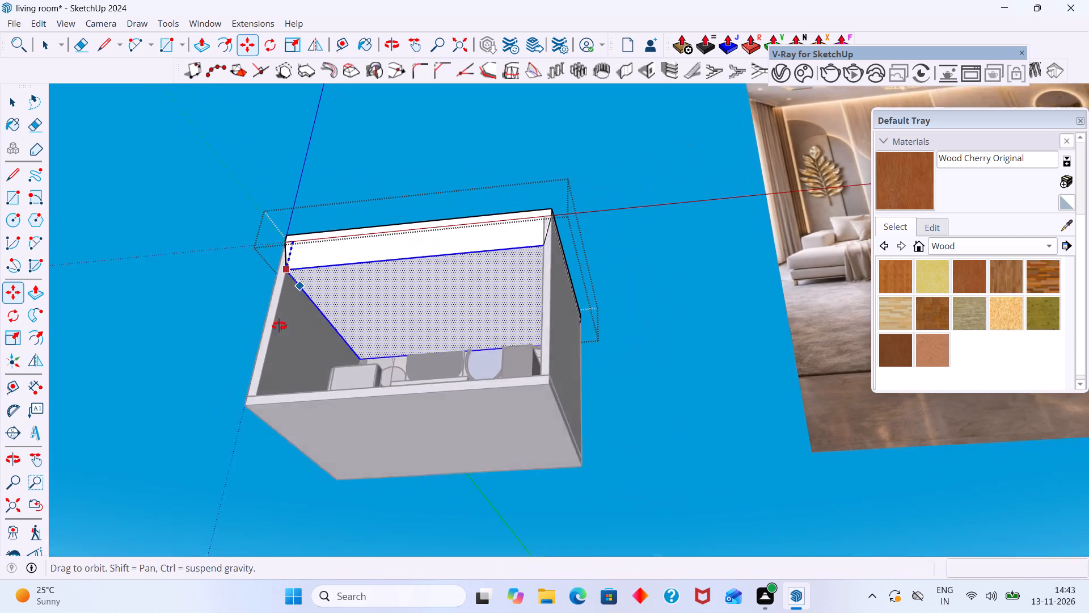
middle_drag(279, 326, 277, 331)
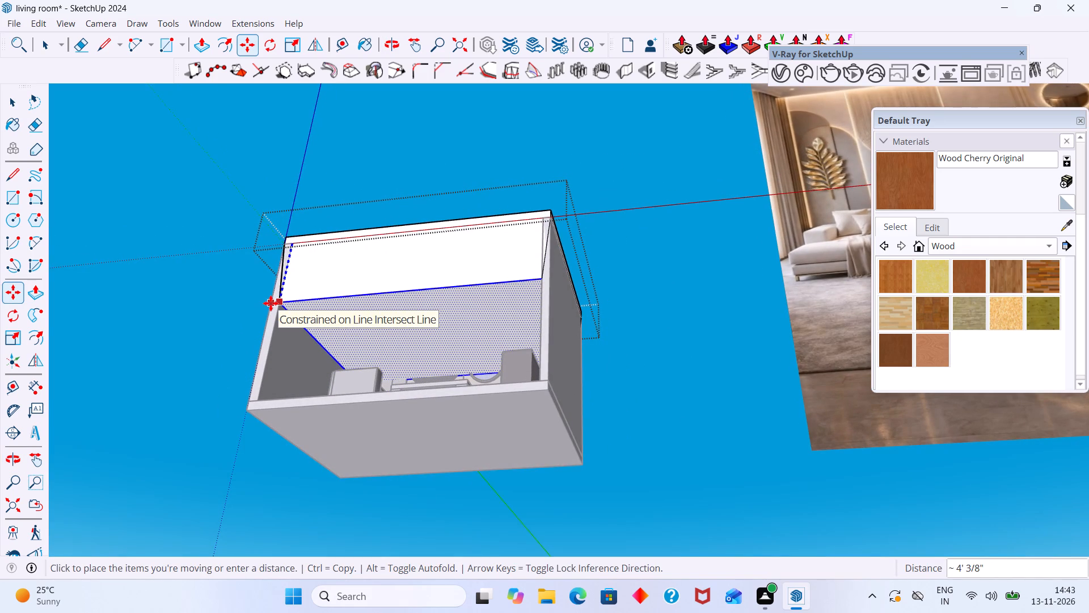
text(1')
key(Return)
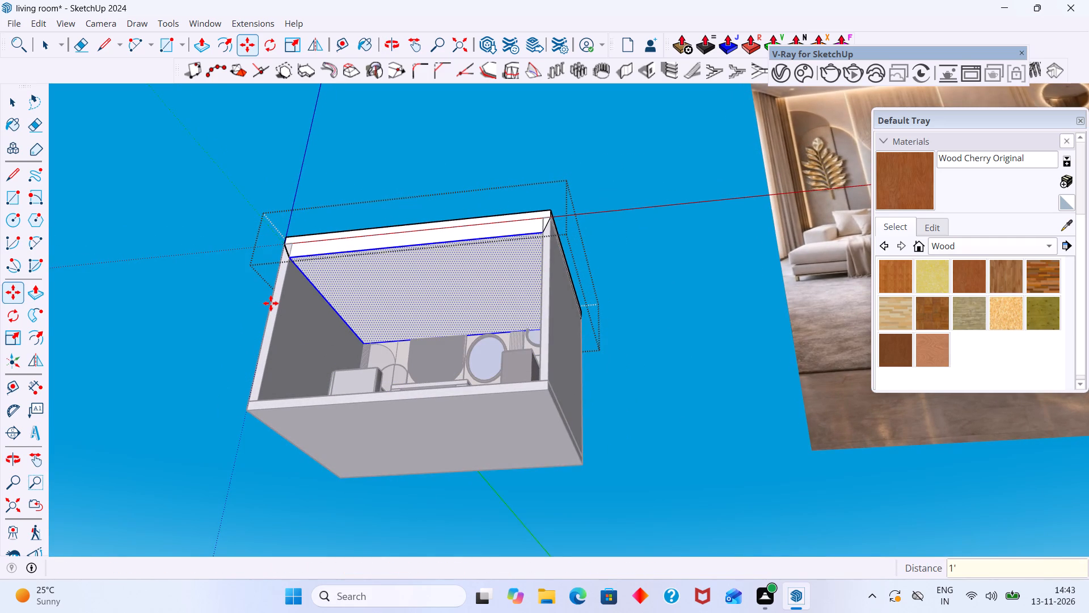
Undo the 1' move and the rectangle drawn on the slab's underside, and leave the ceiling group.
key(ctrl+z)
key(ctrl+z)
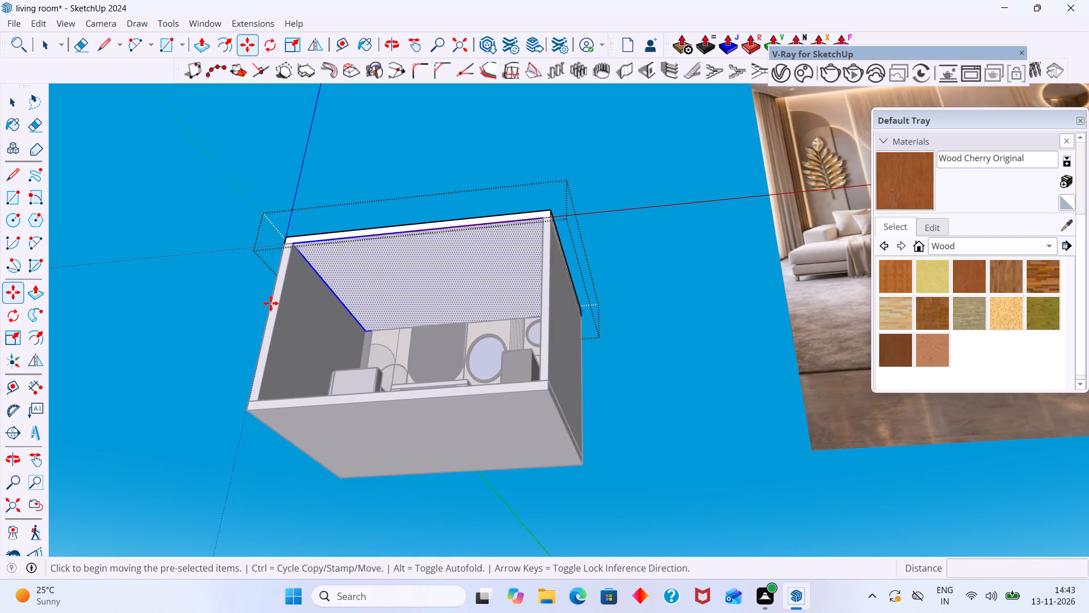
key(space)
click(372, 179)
Inside the ceiling group, redraw the 15' by about 10' 10 11/16" rectangle on the slab's underside between opposite inner wall corners.
middle_drag(354, 281, 362, 236)
scroll(352, 267, up, 4)
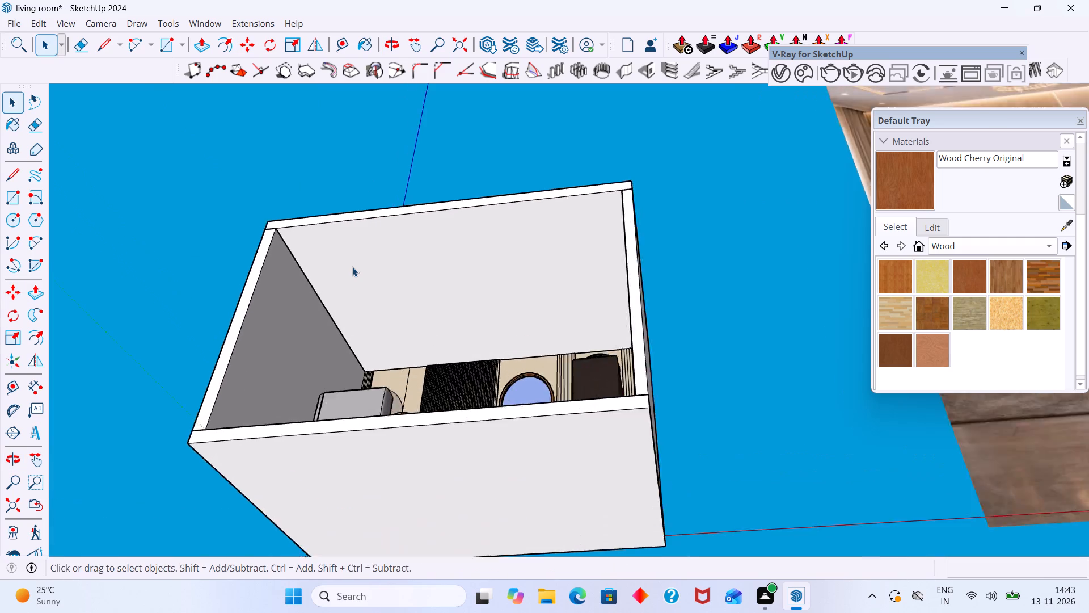
double_click(352, 268)
click(356, 280)
key(r)
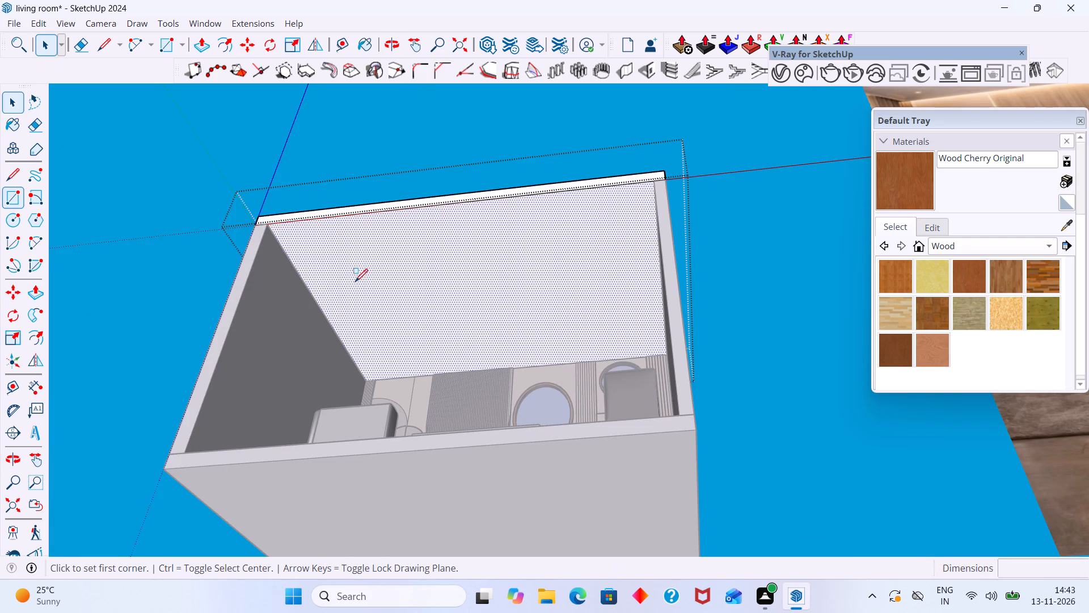
scroll(270, 228, up, 7)
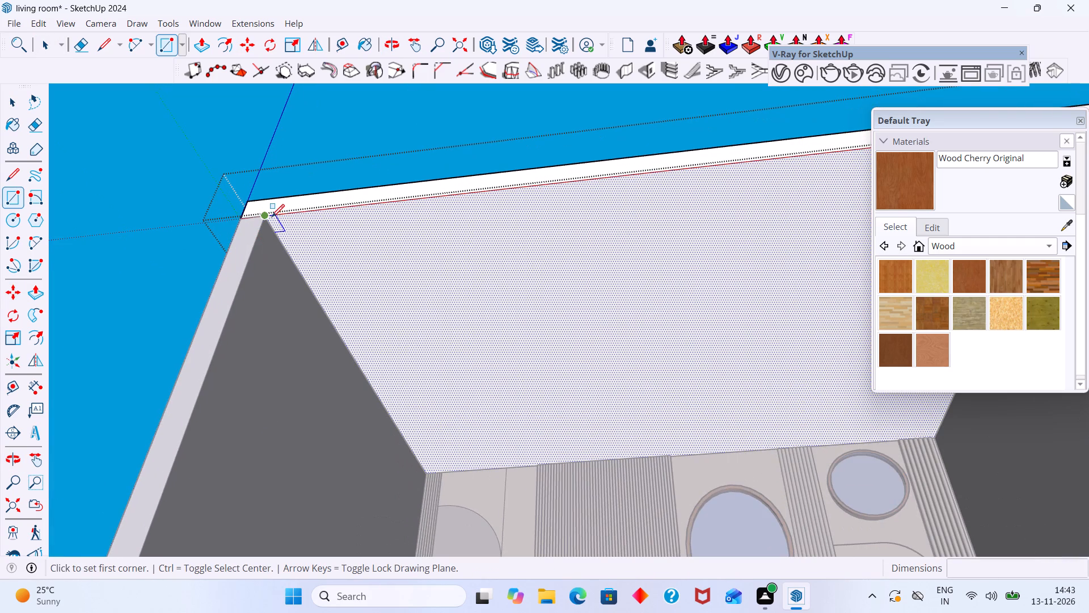
click(270, 216)
scroll(391, 337, down, 6)
middle_drag(394, 342, 252, 301)
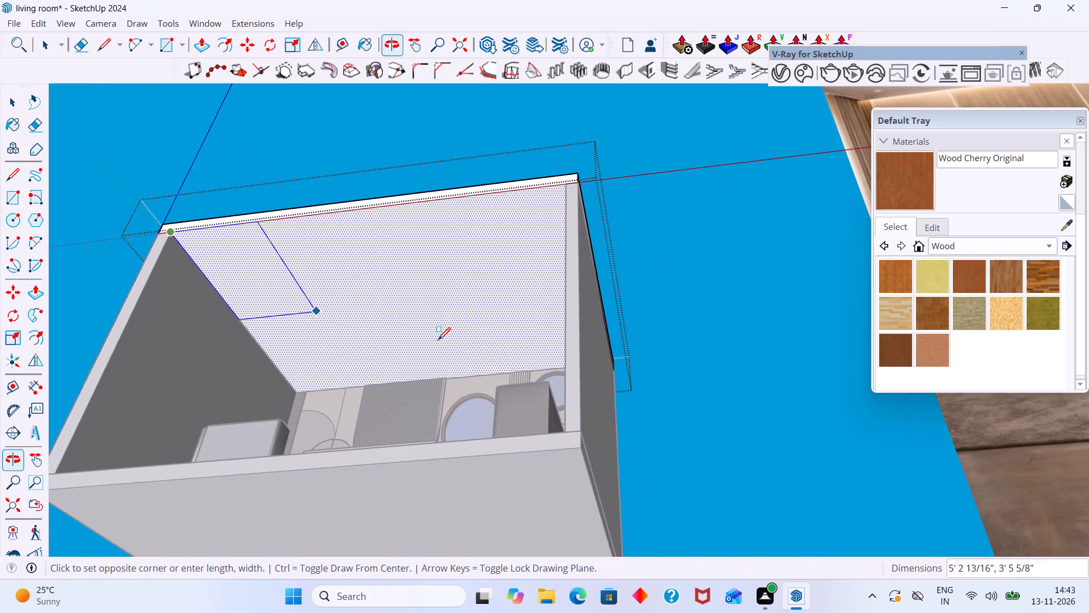
middle_drag(467, 343, 620, 353)
scroll(537, 341, up, 13)
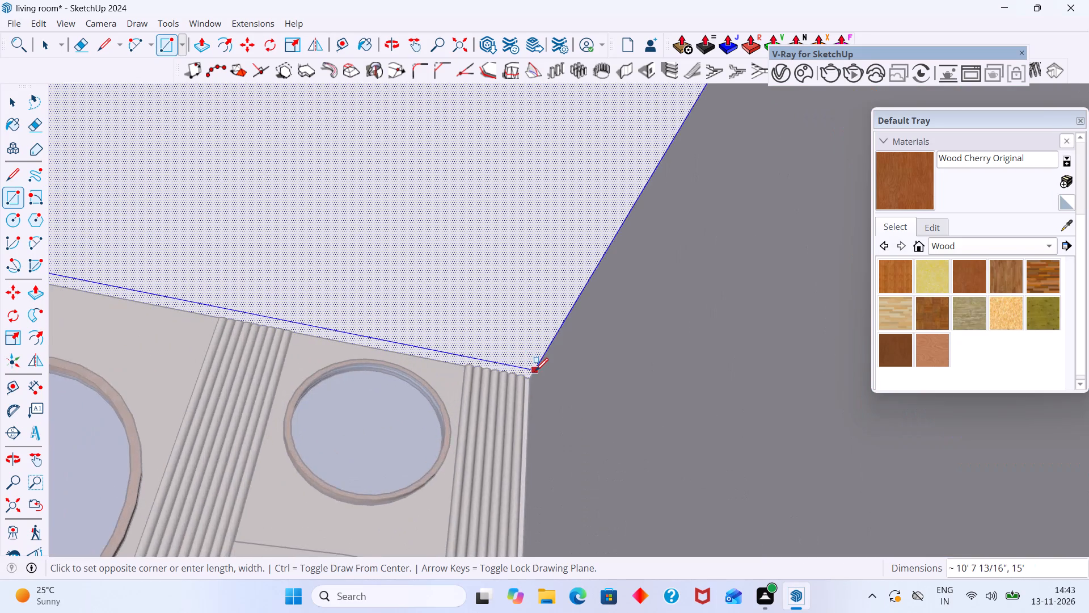
scroll(535, 371, up, 18)
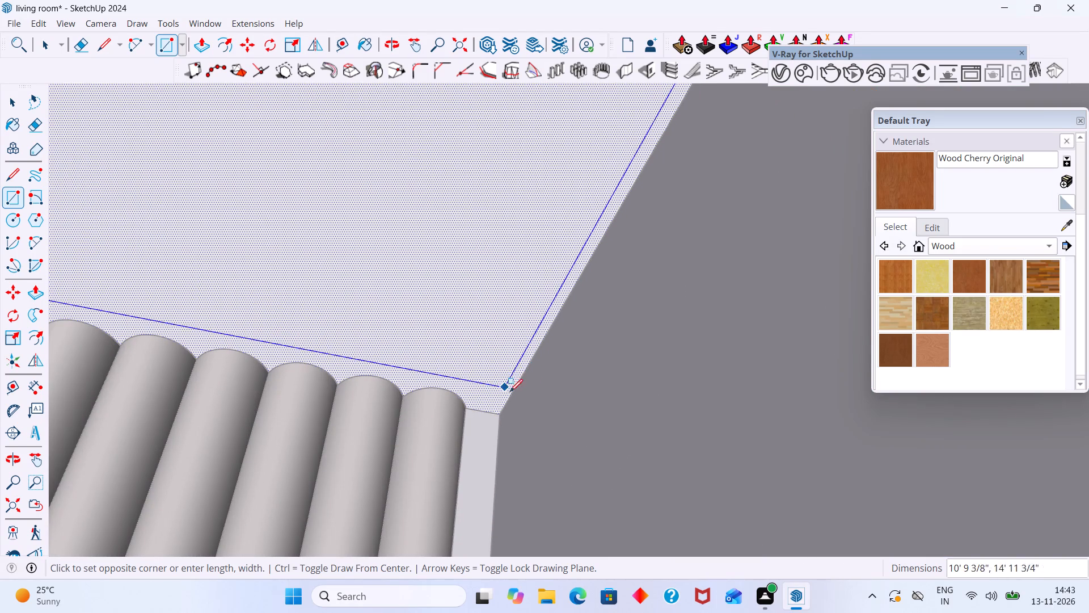
click(499, 412)
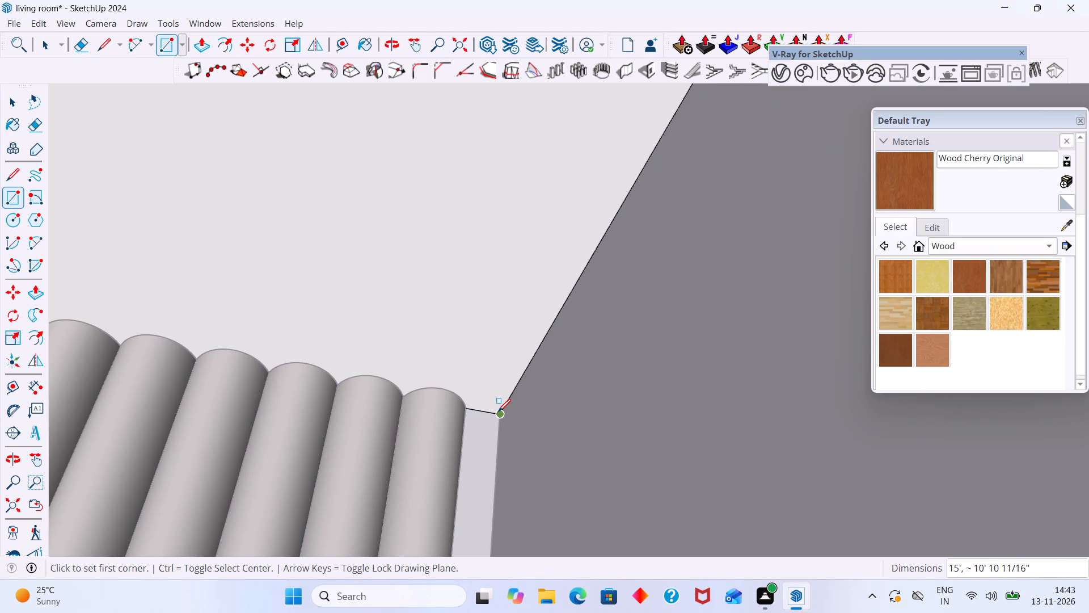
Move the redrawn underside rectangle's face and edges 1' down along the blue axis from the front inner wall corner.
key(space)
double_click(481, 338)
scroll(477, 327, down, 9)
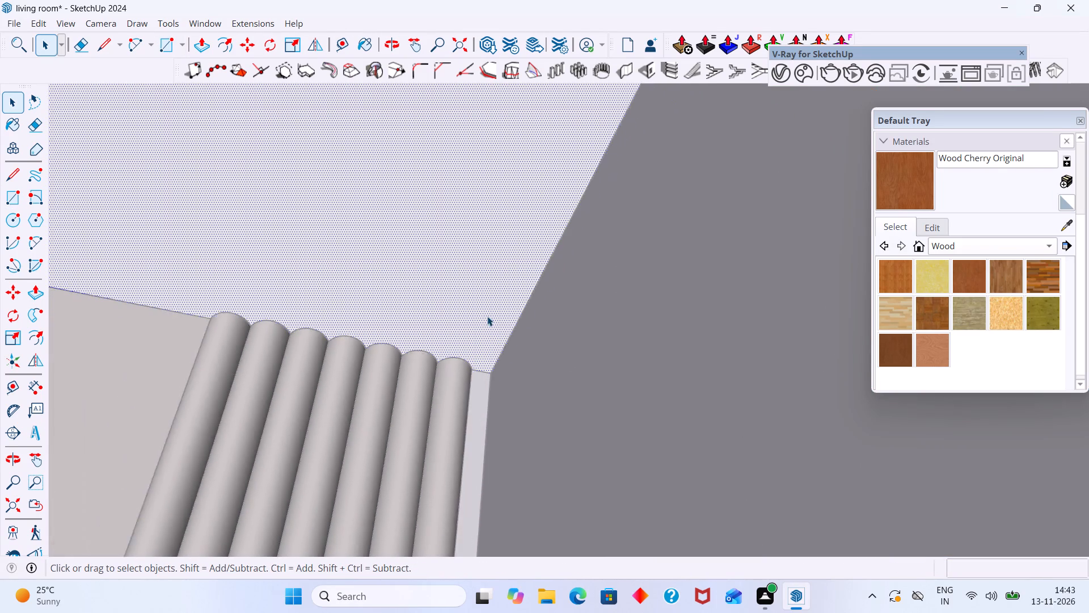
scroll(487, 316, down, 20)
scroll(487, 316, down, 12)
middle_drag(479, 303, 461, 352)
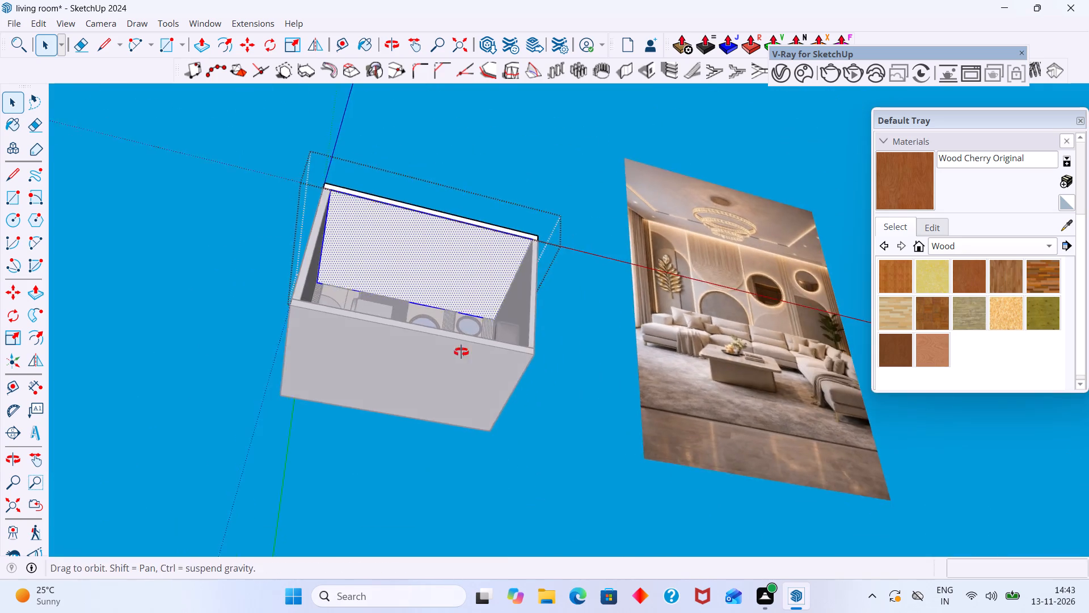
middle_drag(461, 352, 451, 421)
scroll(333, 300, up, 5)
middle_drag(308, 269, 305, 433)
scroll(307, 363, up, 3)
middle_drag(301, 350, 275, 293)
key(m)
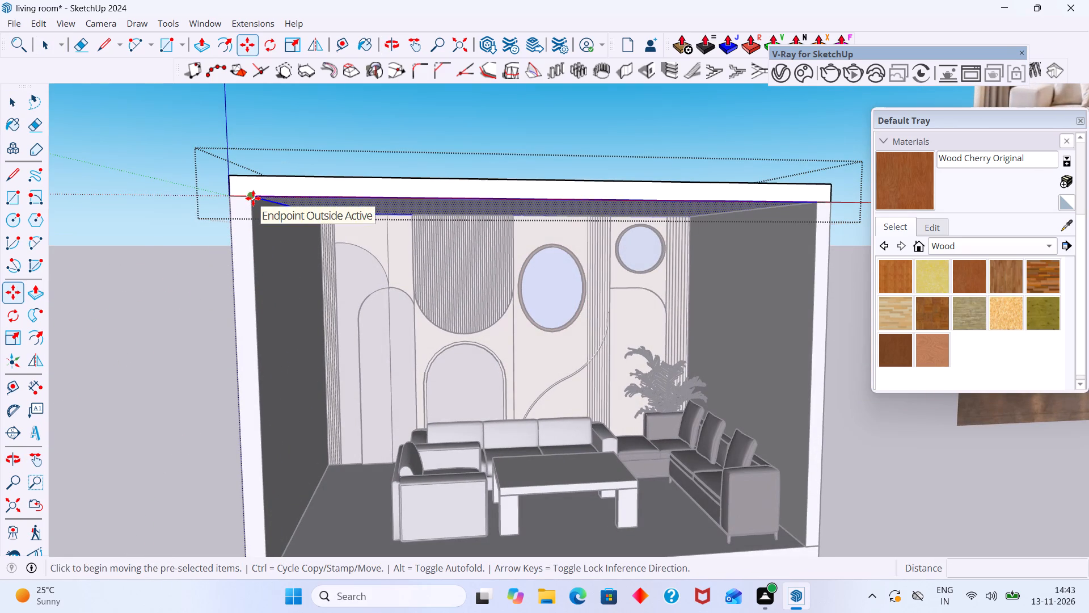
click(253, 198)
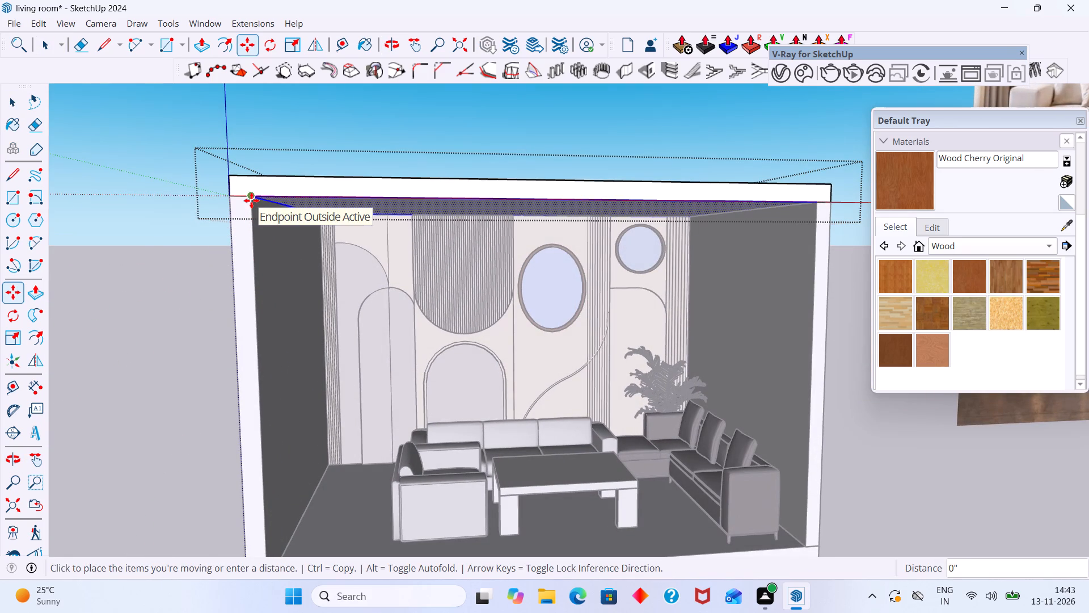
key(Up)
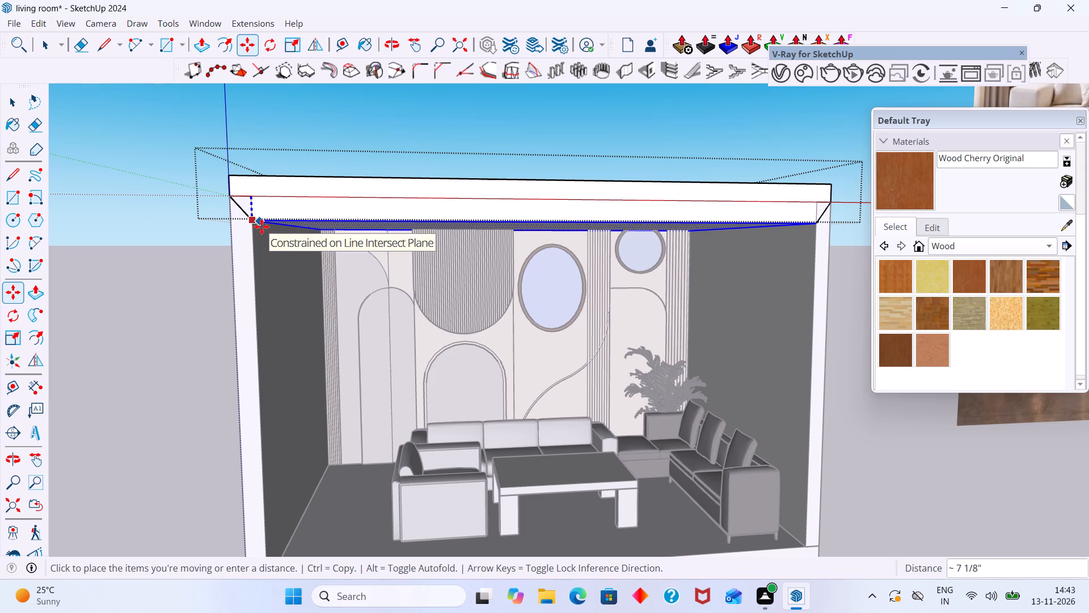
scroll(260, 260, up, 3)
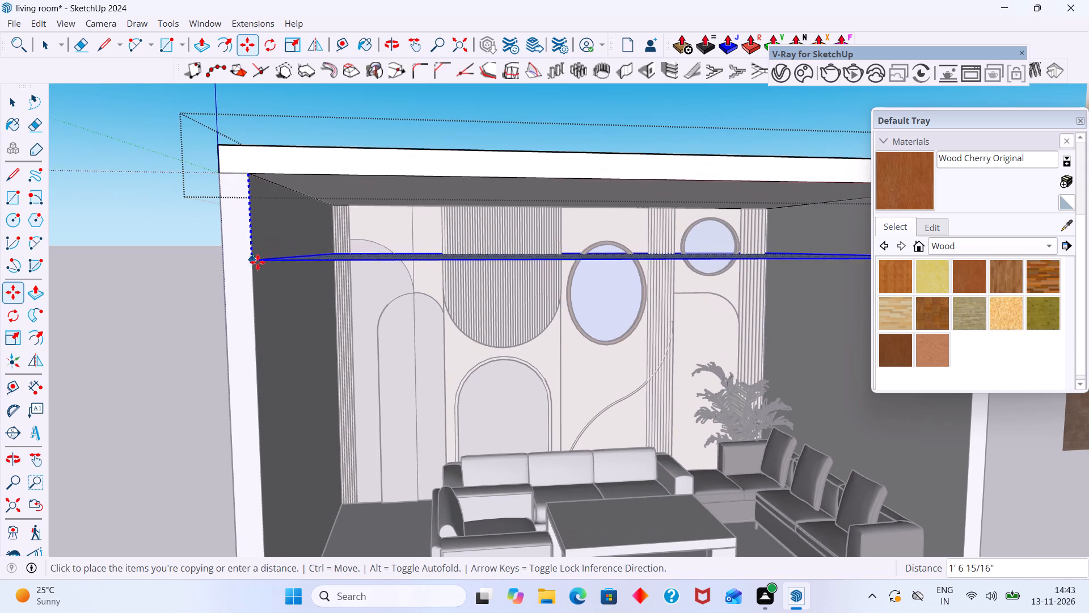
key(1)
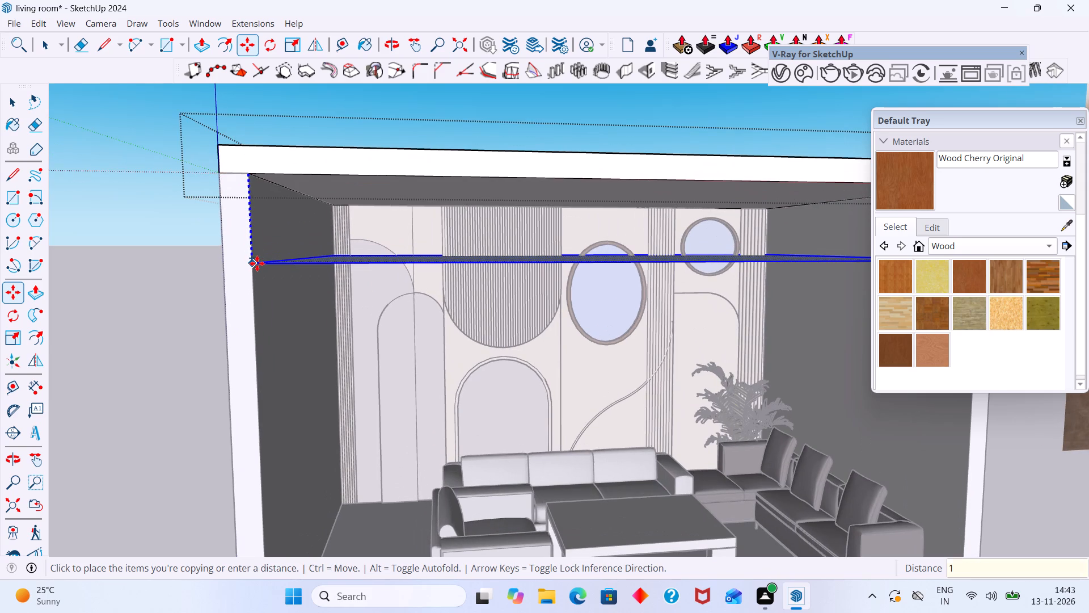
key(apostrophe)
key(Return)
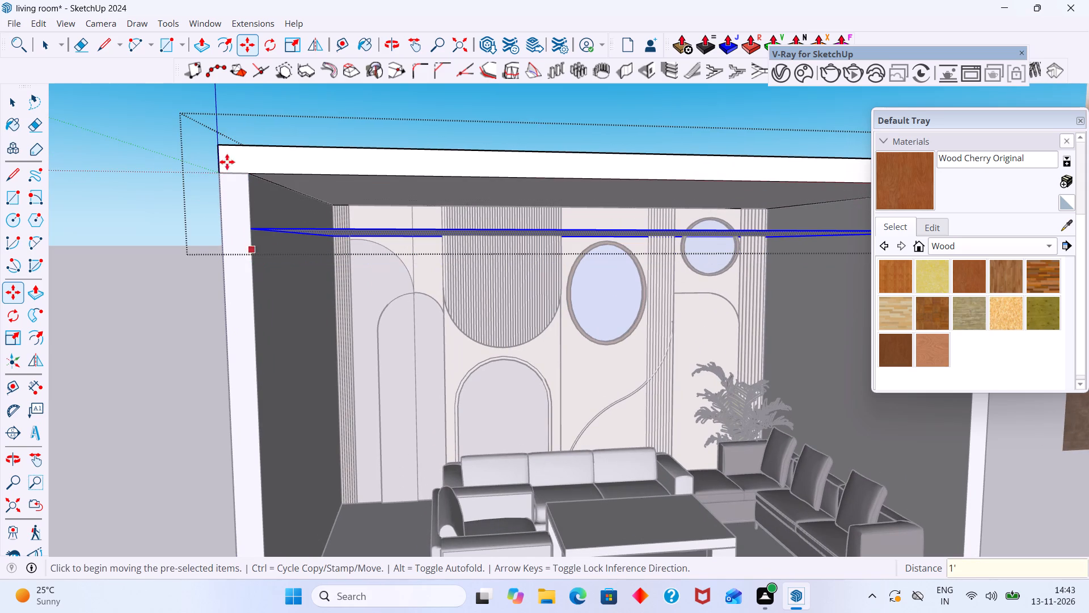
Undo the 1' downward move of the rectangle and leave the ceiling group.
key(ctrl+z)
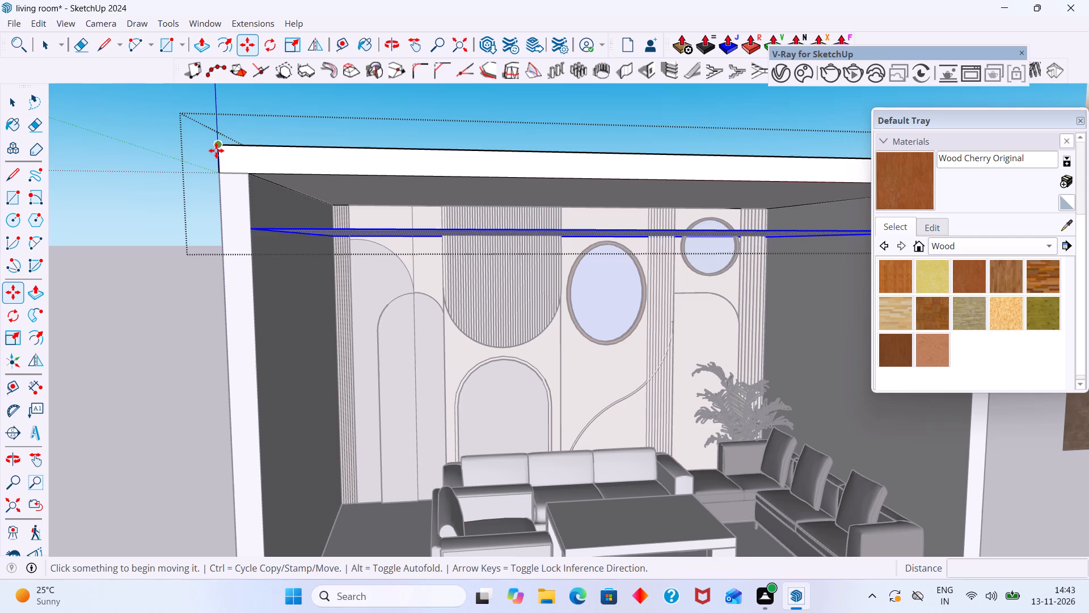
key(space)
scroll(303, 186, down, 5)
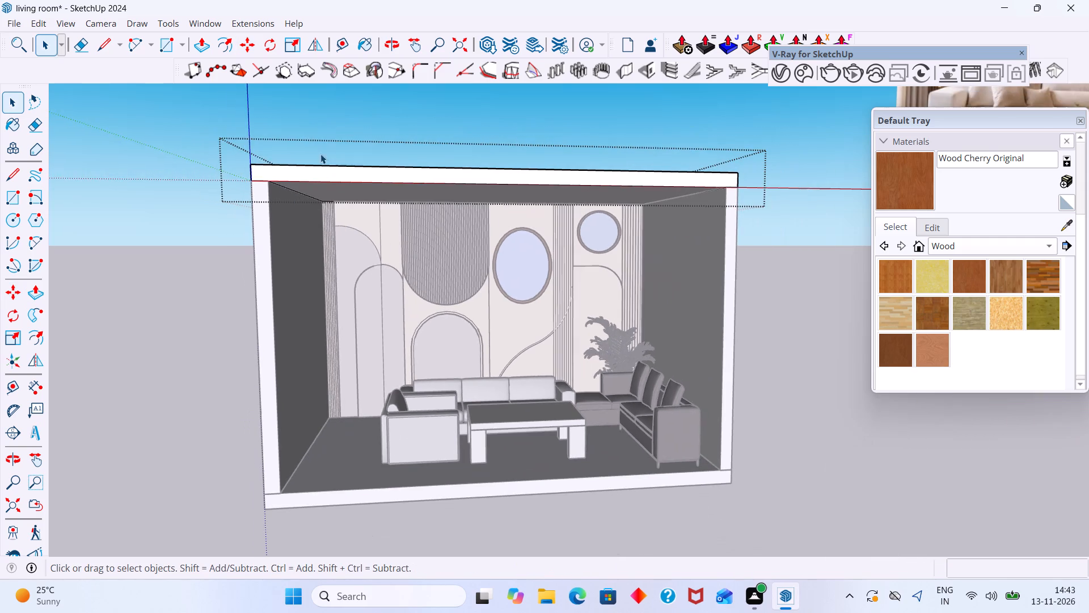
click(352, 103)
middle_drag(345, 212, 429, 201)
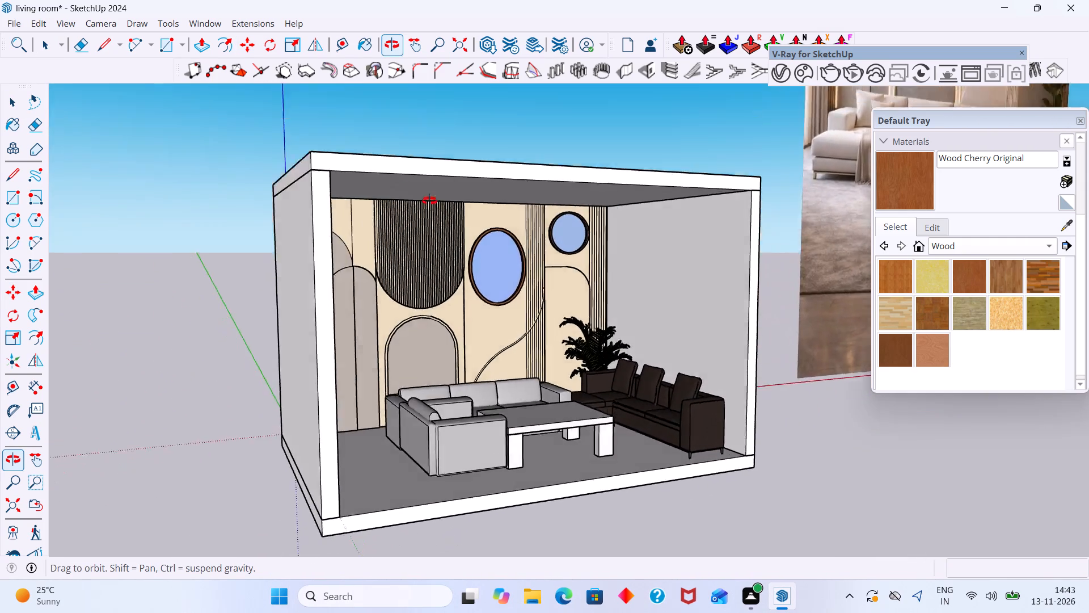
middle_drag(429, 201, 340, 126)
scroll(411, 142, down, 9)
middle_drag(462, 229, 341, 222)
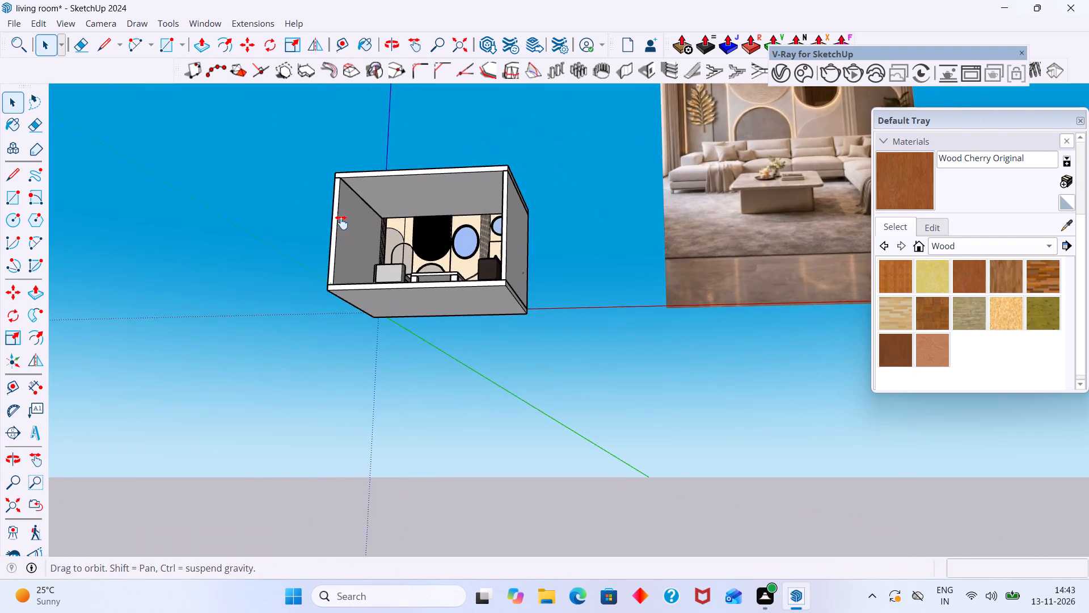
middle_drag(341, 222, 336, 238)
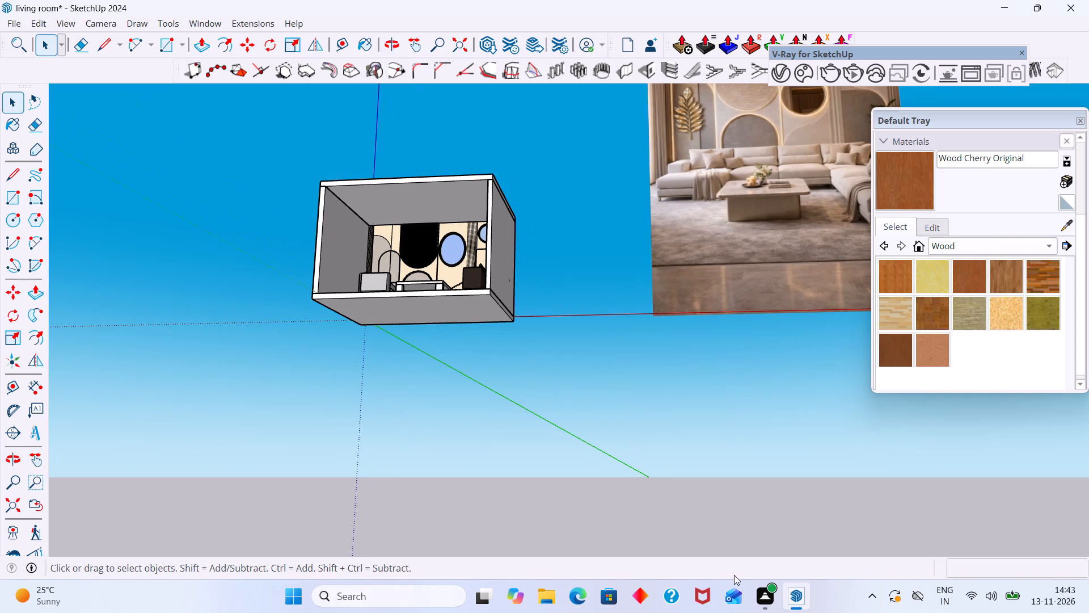
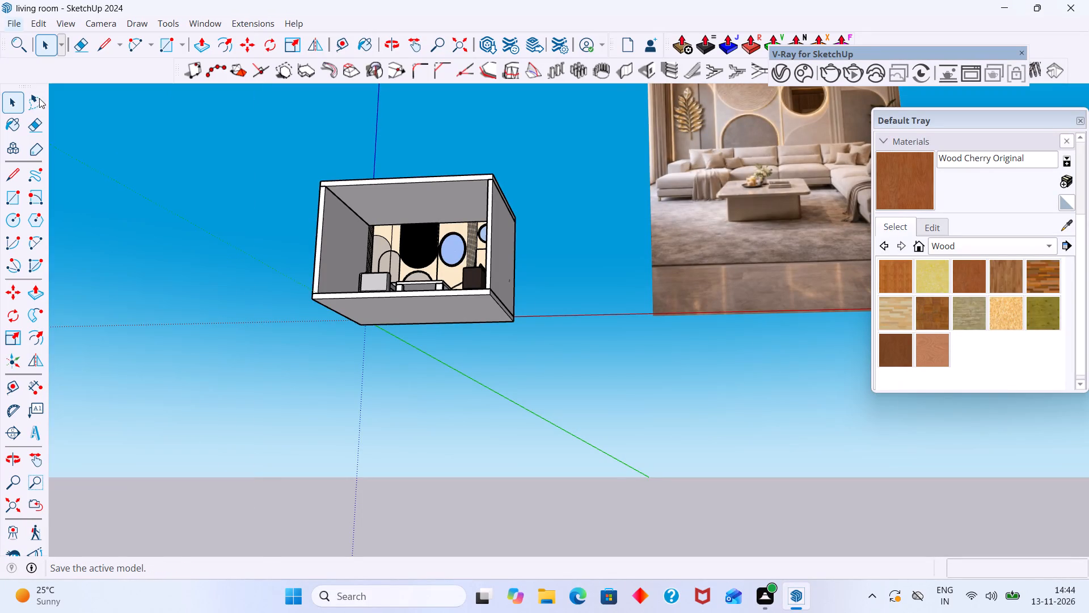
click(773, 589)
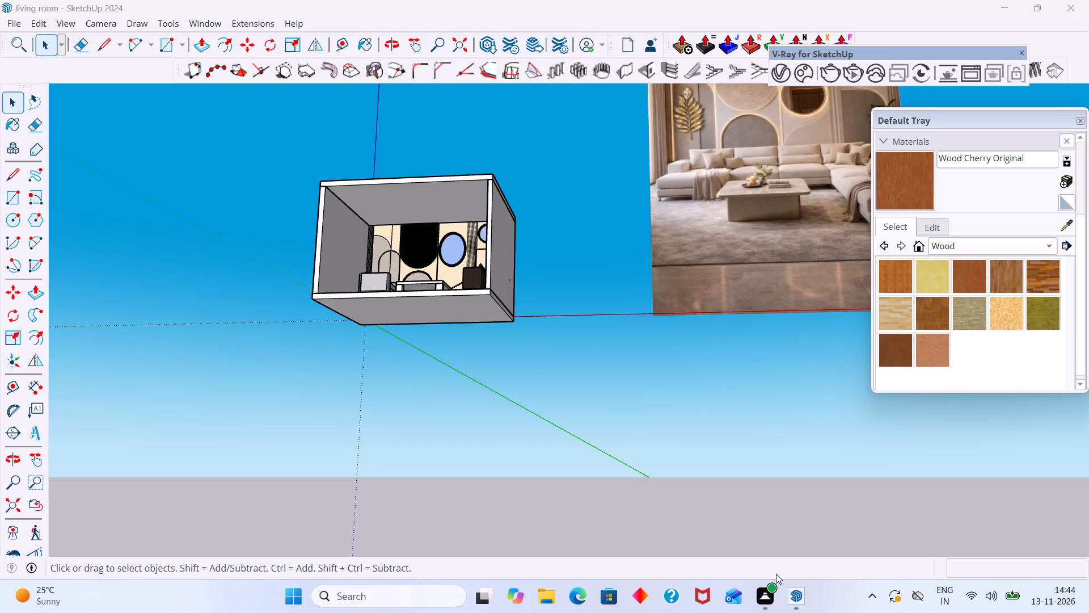
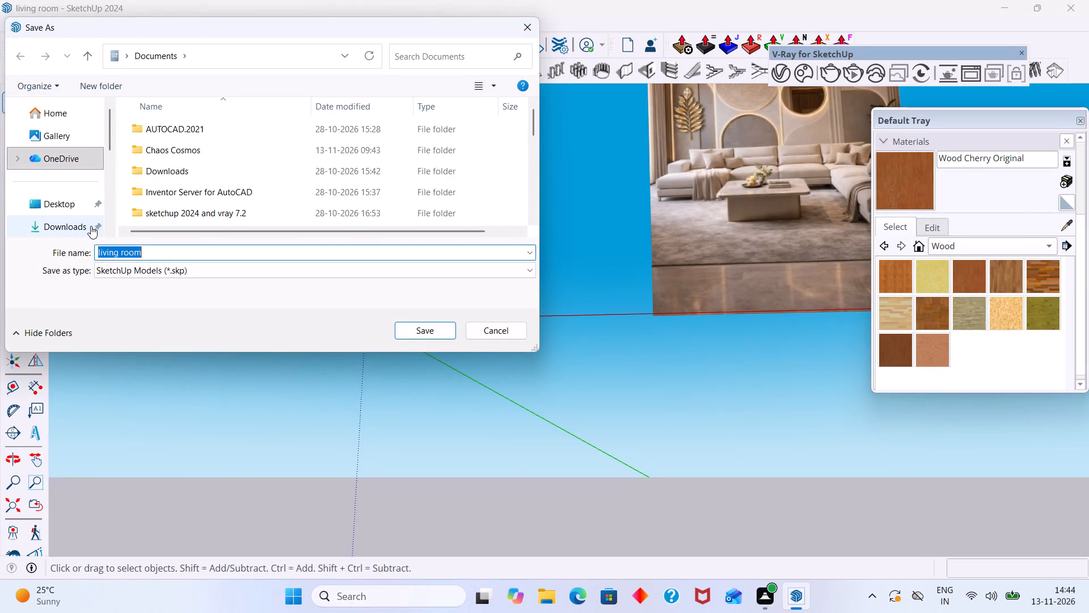
Save the model as a SketchUp file named living room in the Documents folder, replacing the existing file.
scroll(87, 226, down, 1)
click(59, 177)
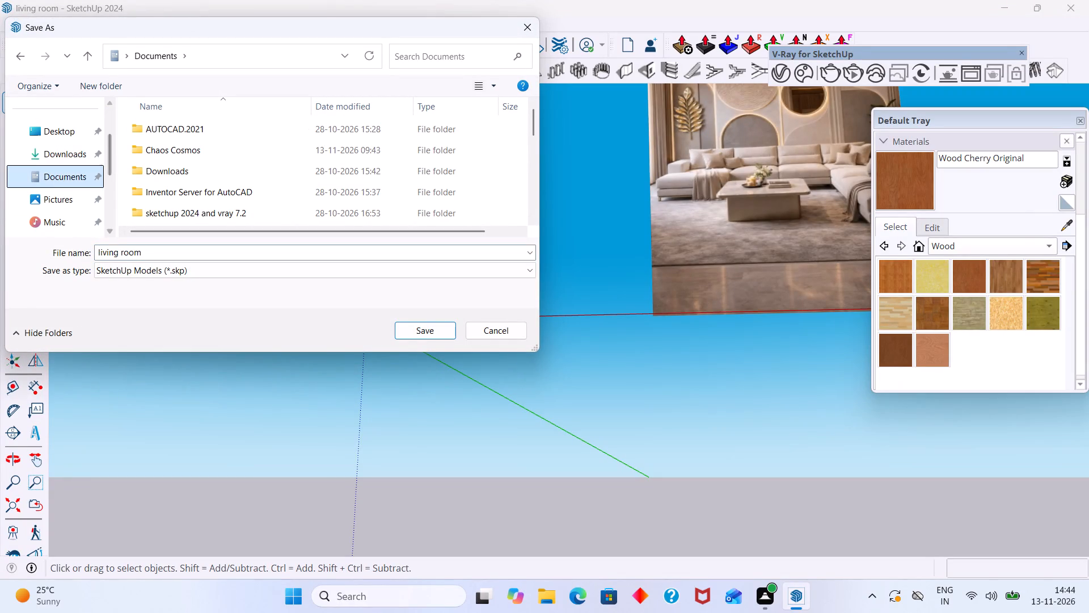
click(421, 336)
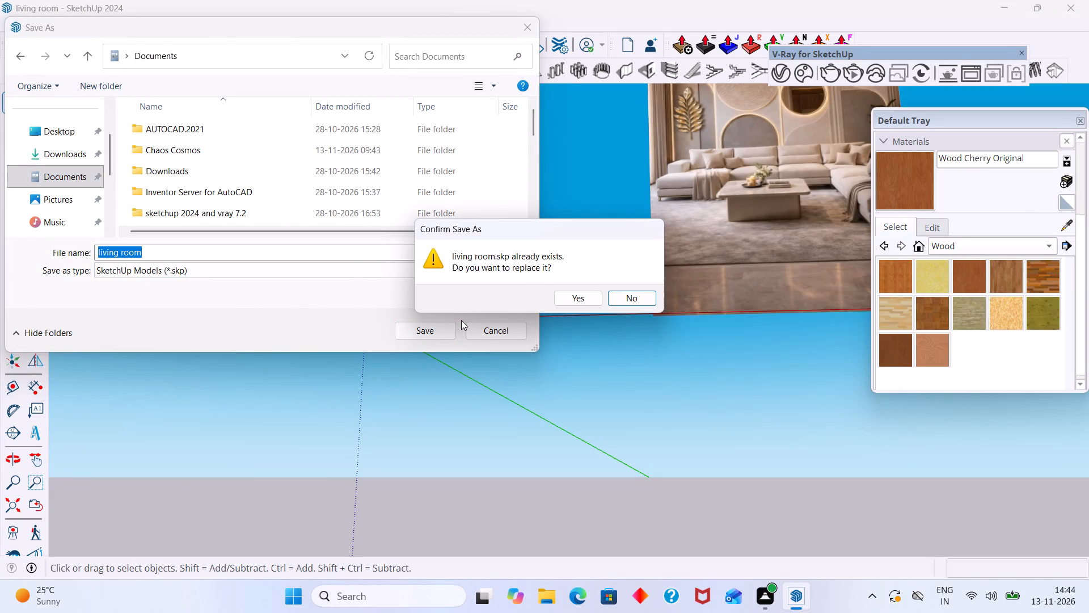
click(577, 302)
Export the current model view as a 2D graphic PDF file named living room to the Documents folder.
click(12, 21)
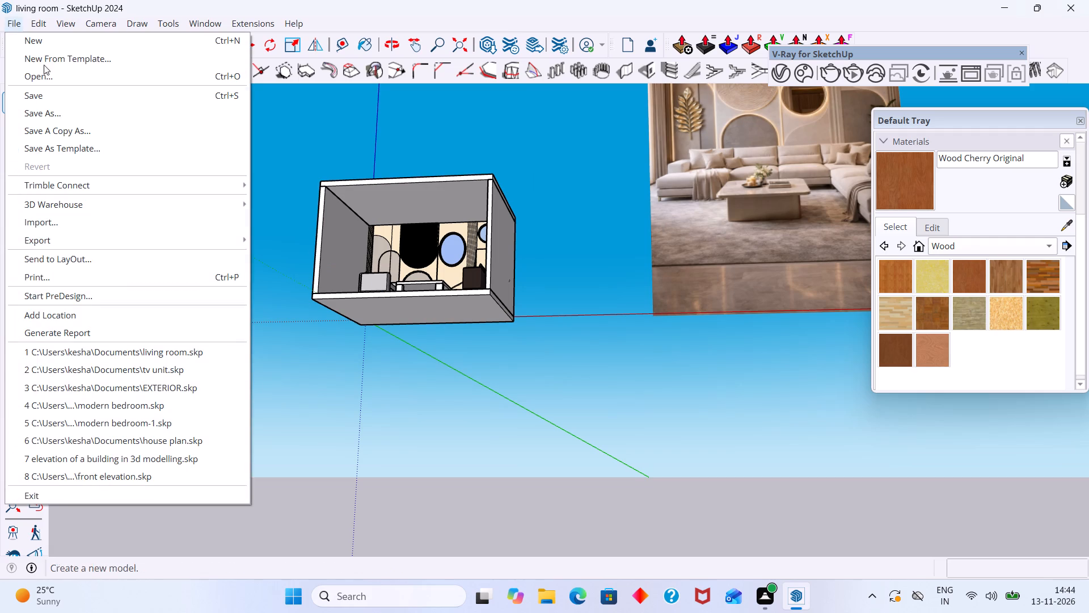
click(54, 247)
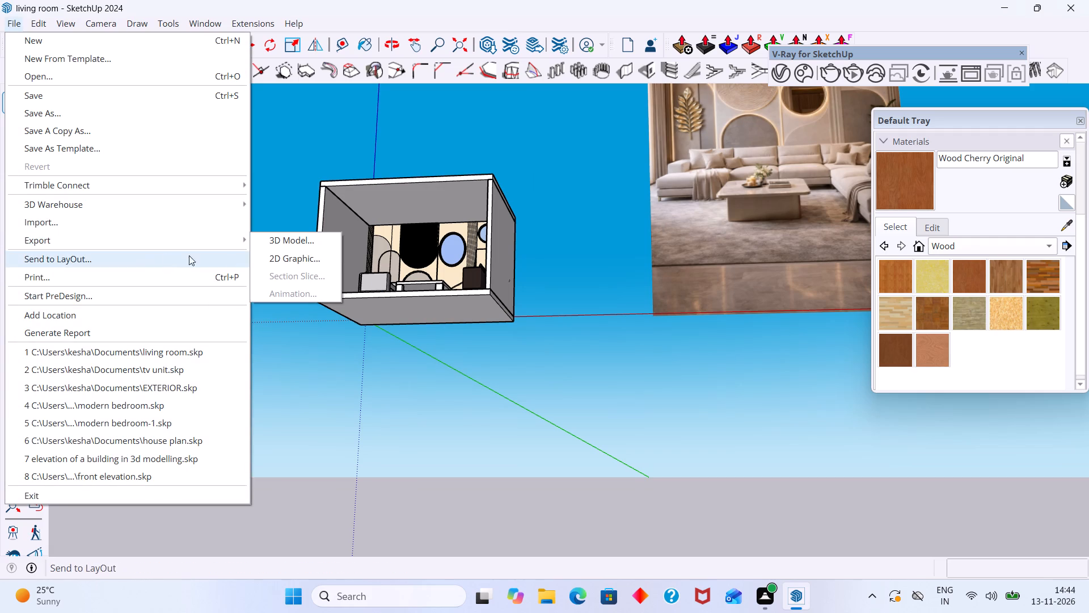
click(281, 261)
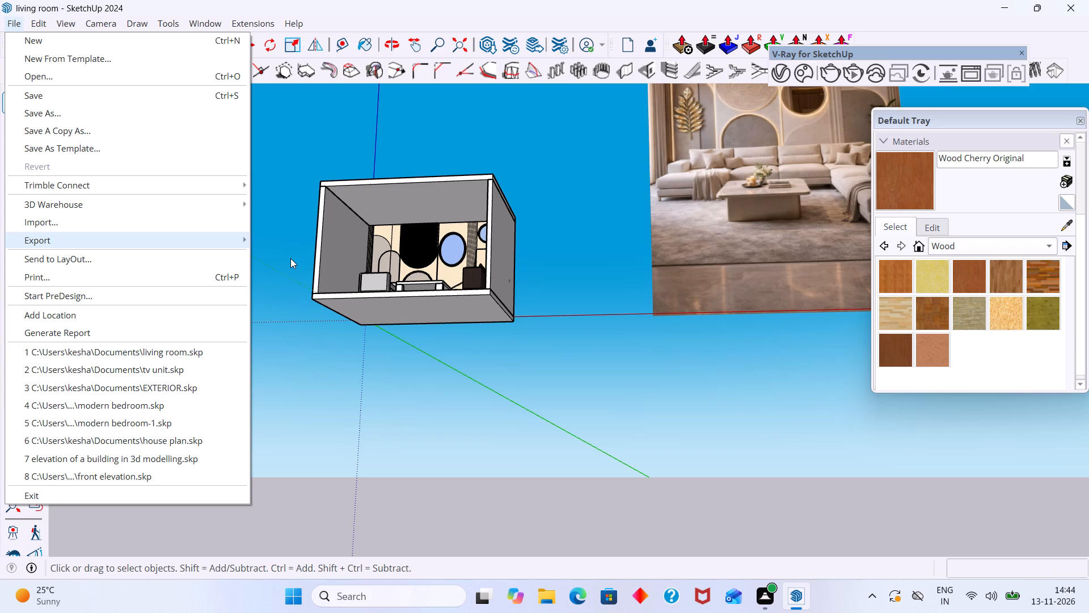
click(18, 24)
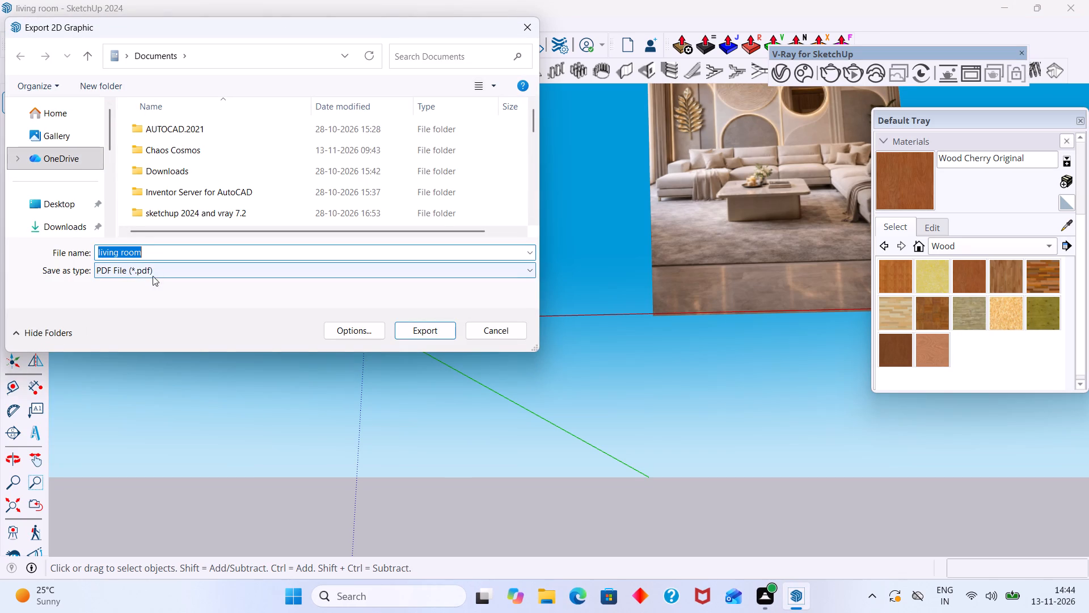
scroll(72, 213, down, 2)
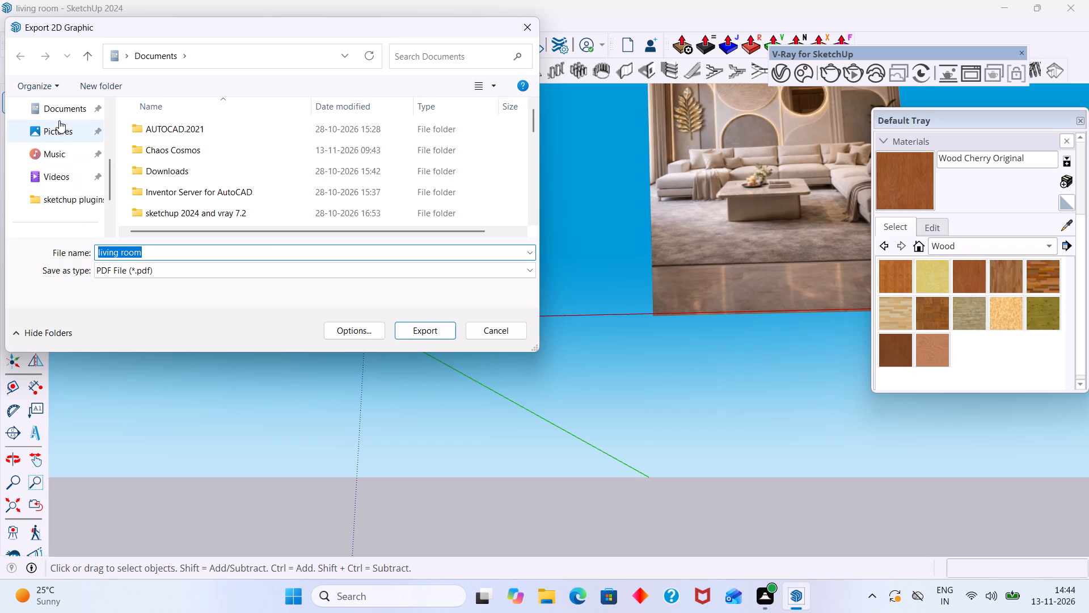
click(62, 112)
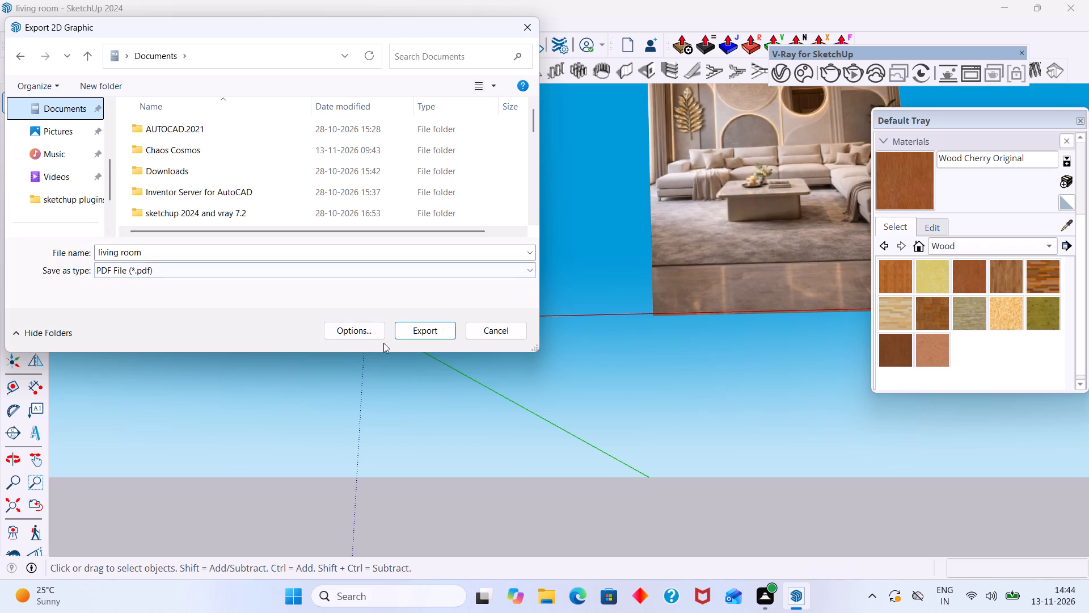
click(416, 334)
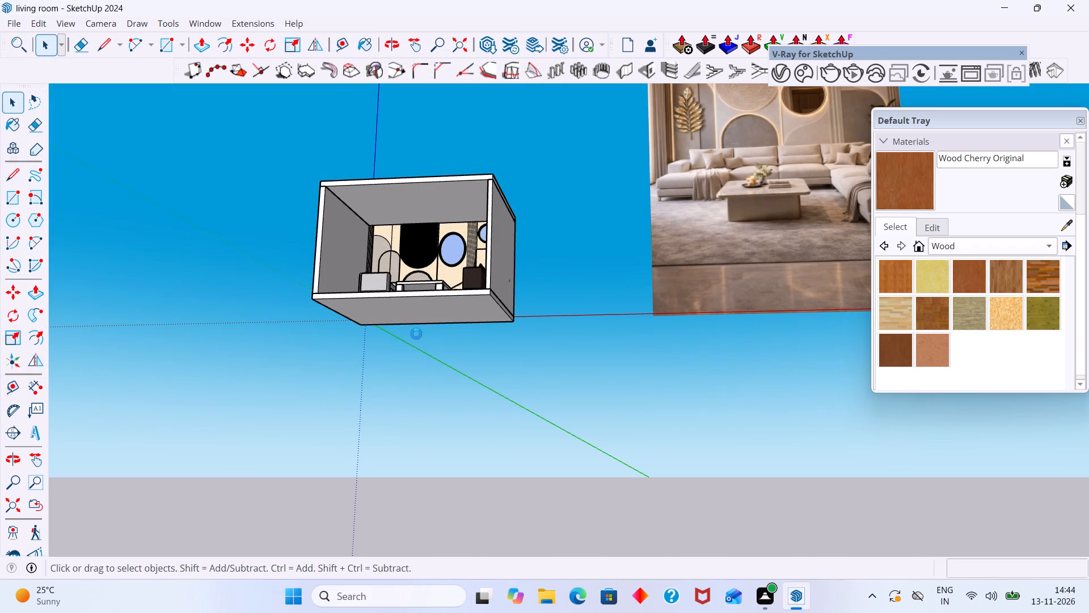